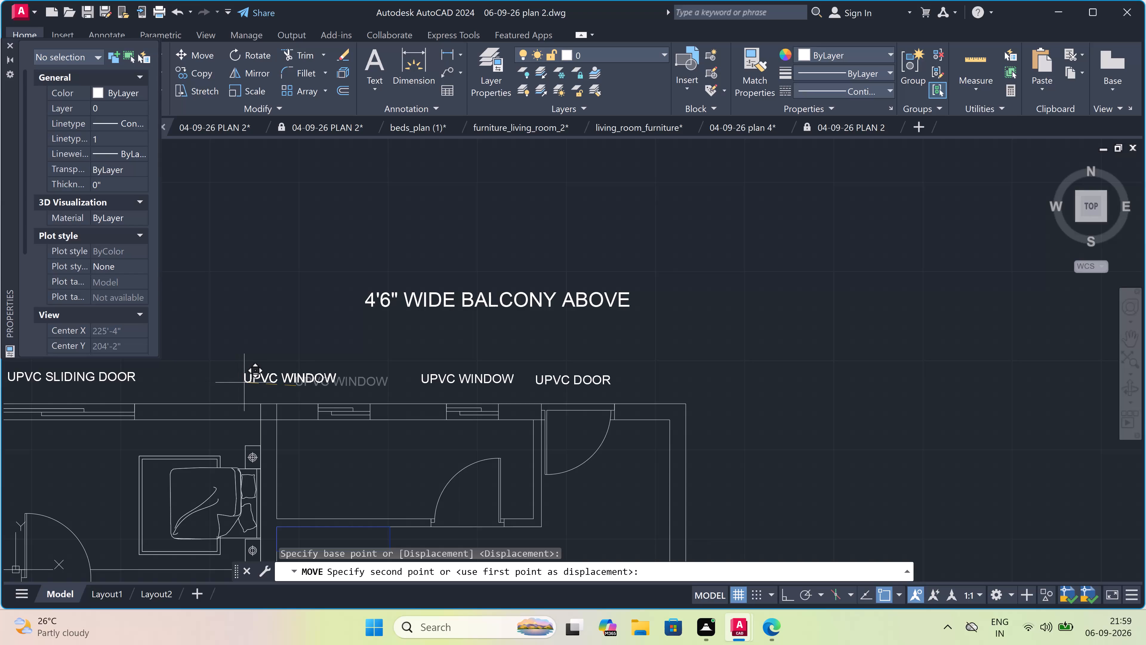
Place the UPVC WINDOW label being moved above the upper wall, level with the neighbouring UPVC labels.
{"action": "left_click", "coordinate": [244, 383]}
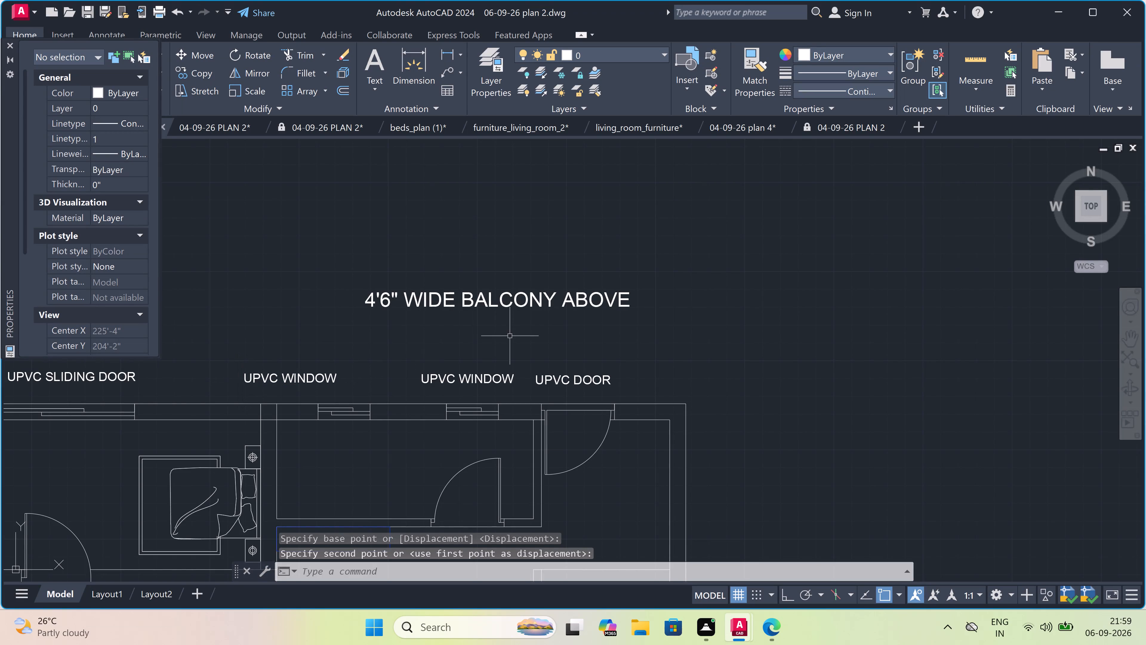
Move the 4'6" WIDE BALCONY ABOVE label slightly to the right above the UPVC labels.
{"action": "left_click", "coordinate": [489, 299]}
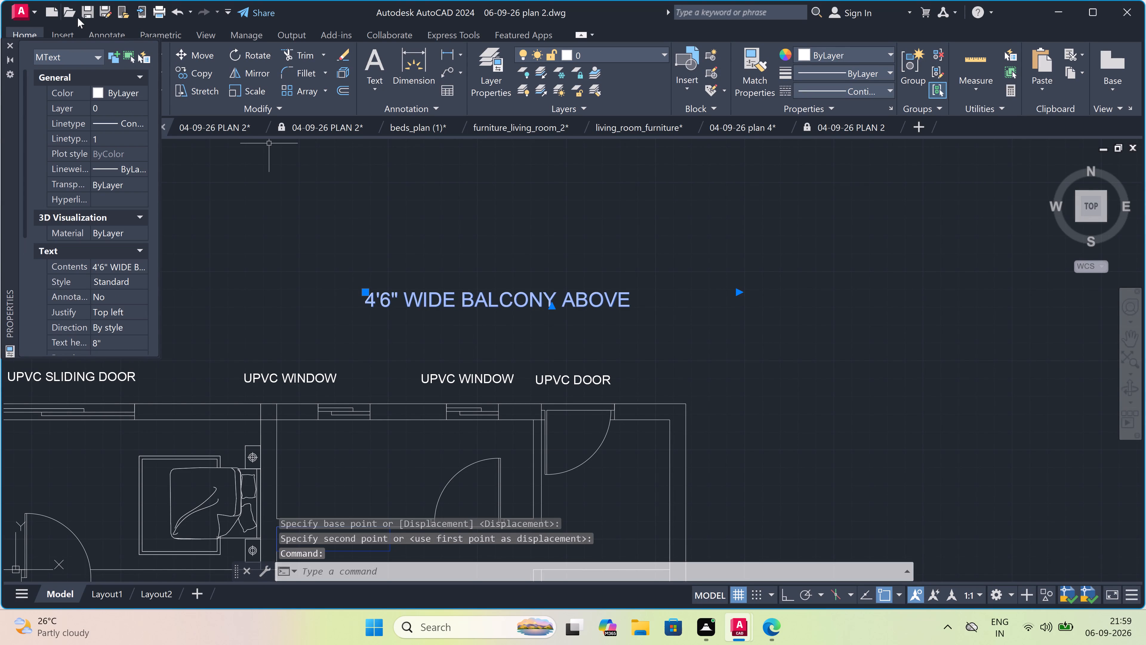
{"action": "left_click", "coordinate": [203, 50]}
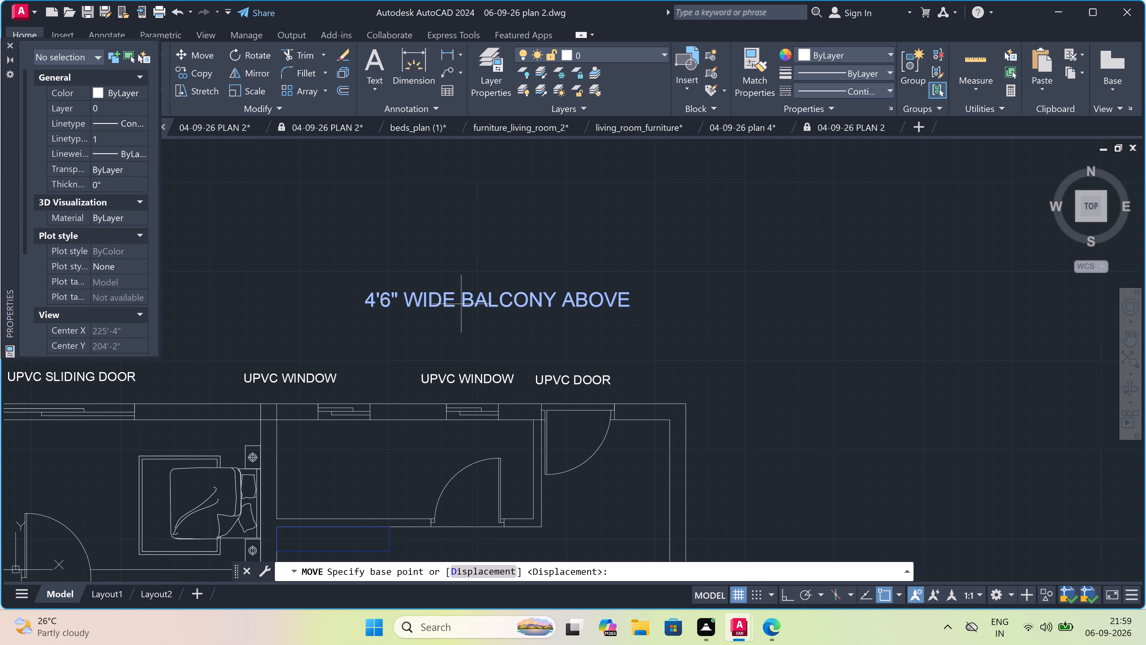
{"action": "left_click", "coordinate": [480, 297]}
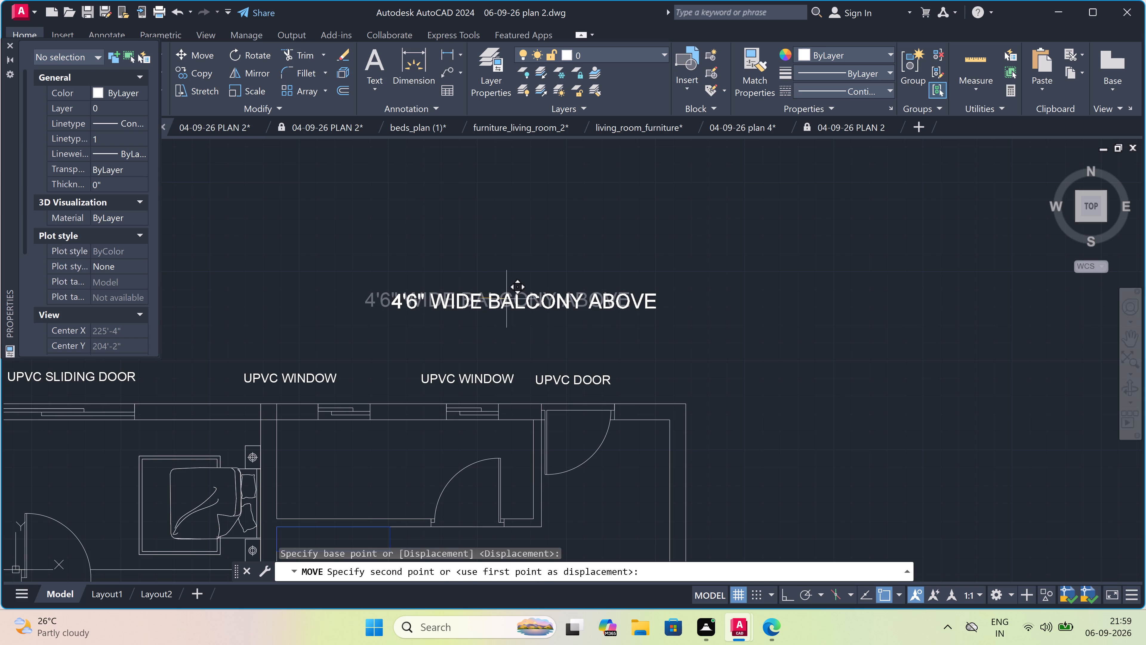
{"action": "left_click", "coordinate": [509, 300]}
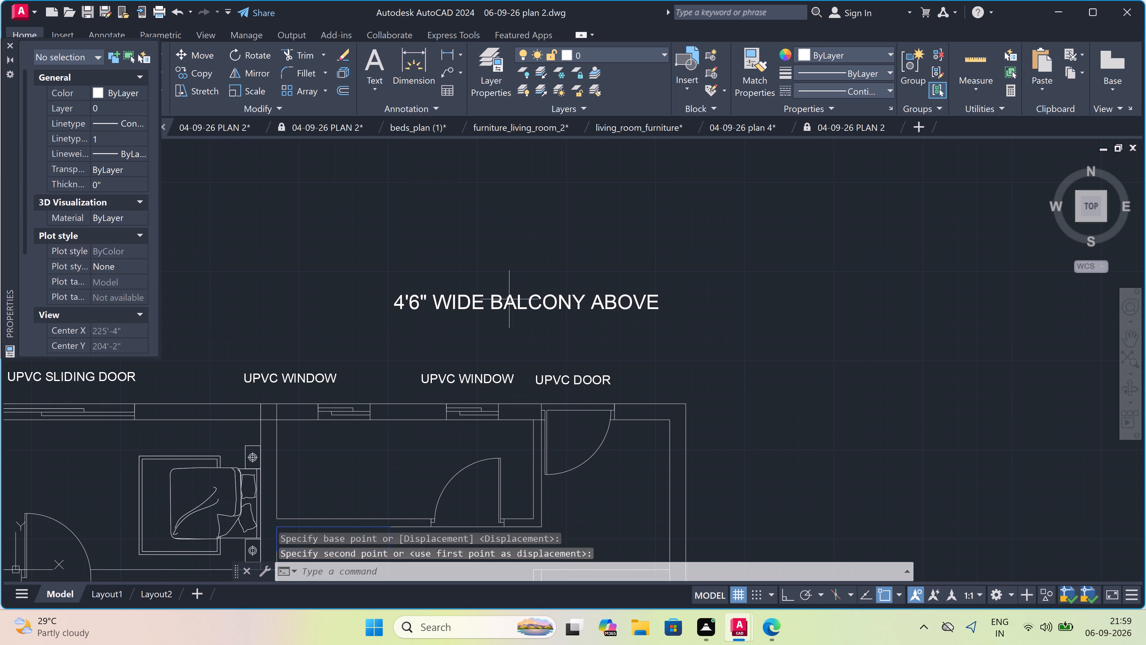
{"action": "key", "text": "Escape"}
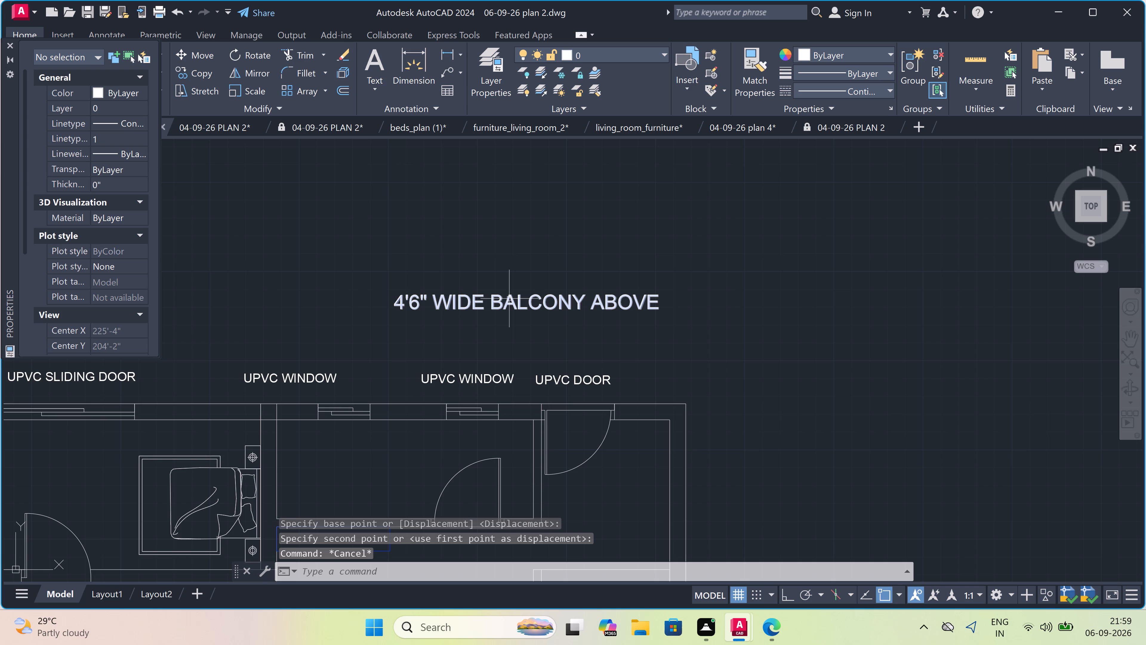
Add two-line multiline text reading POOJA and 5'9"X4'3" in the space just below the blue rectangle.
{"action": "scroll", "coordinate": [509, 298], "scroll_direction": "down", "scroll_amount": 4}
{"action": "scroll", "coordinate": [507, 337], "scroll_direction": "down", "scroll_amount": 1}
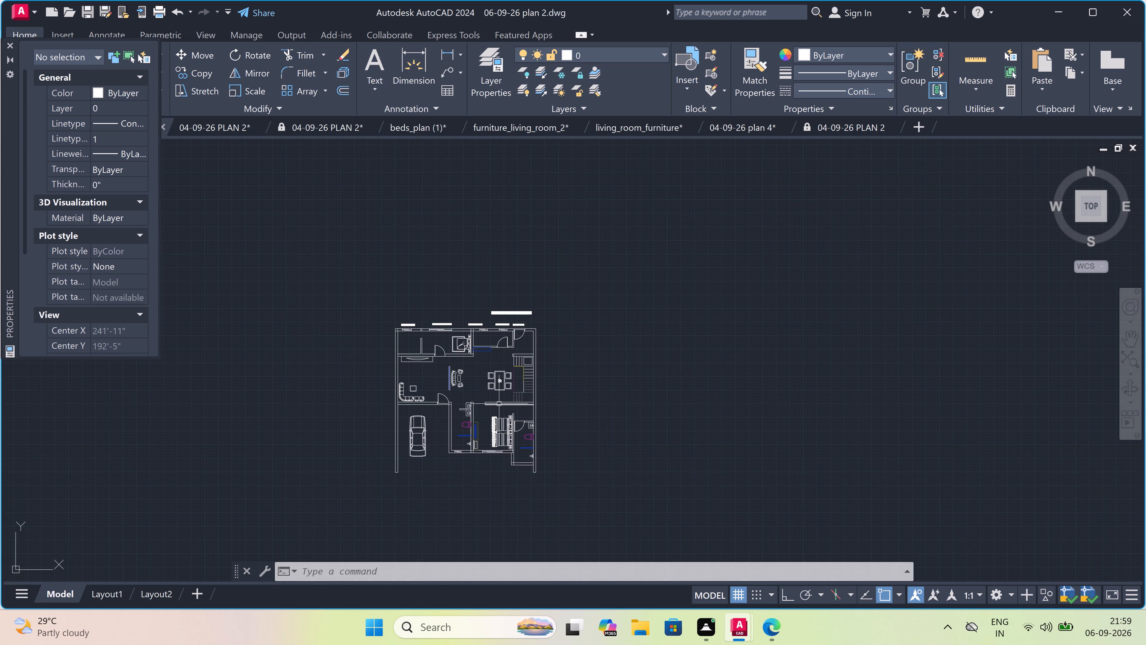
{"action": "scroll", "coordinate": [473, 343], "scroll_direction": "up", "scroll_amount": 3}
{"action": "scroll", "coordinate": [479, 378], "scroll_direction": "up", "scroll_amount": 3}
{"action": "scroll", "coordinate": [485, 384], "scroll_direction": "down", "scroll_amount": 1}
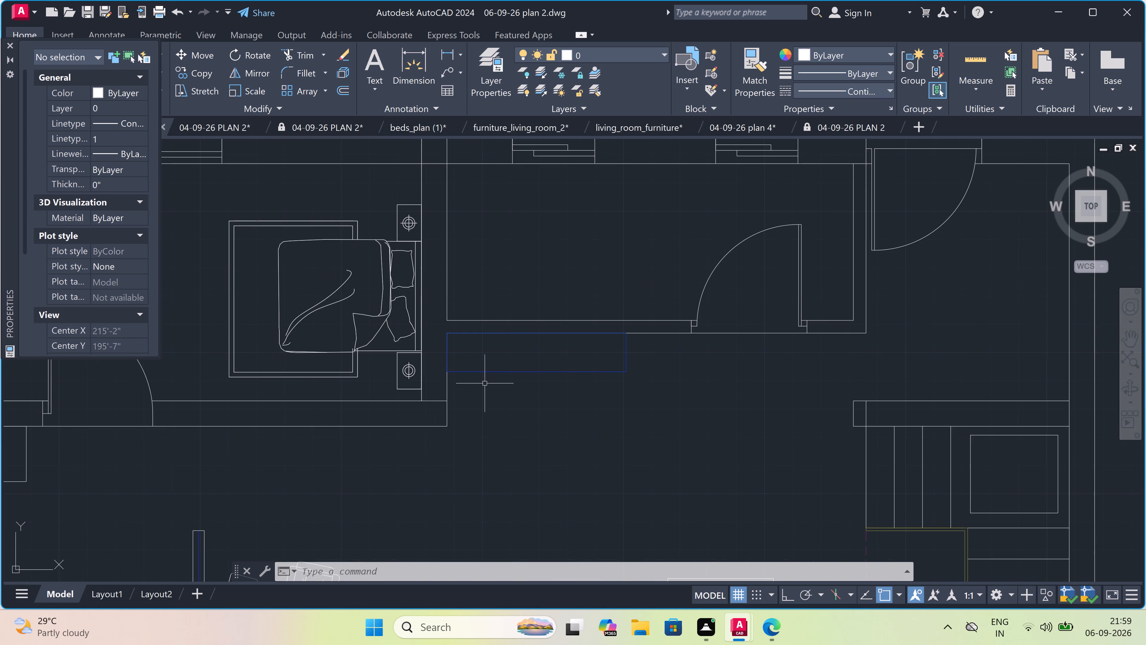
{"action": "type", "text": "MT"}
{"action": "key", "text": "space"}
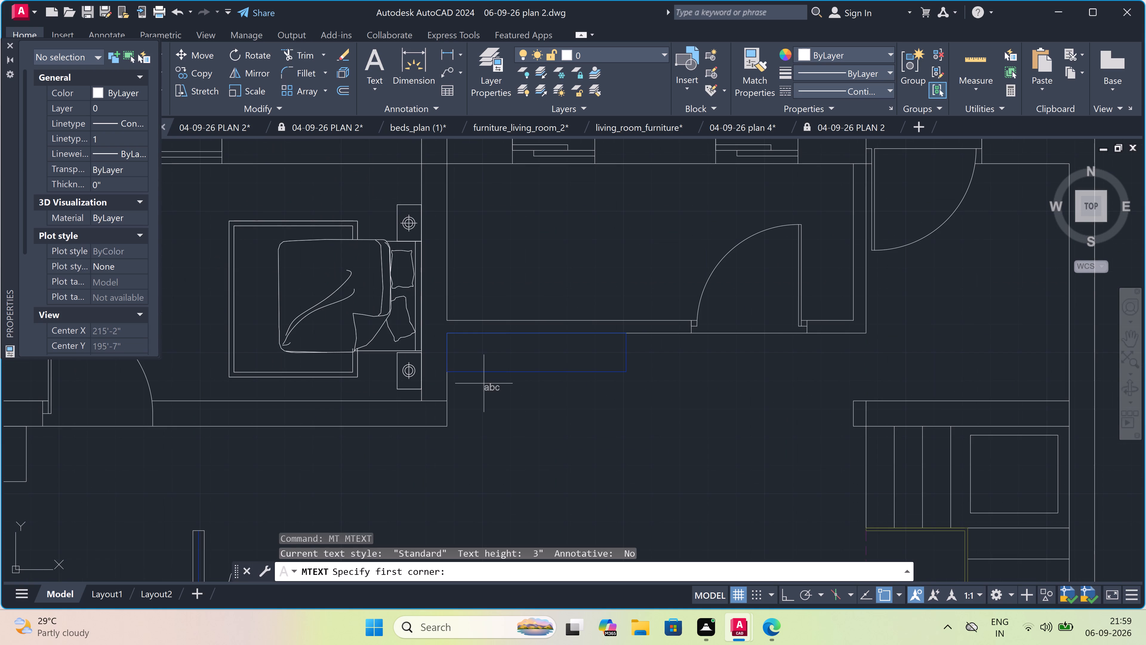
{"action": "left_click", "coordinate": [471, 406]}
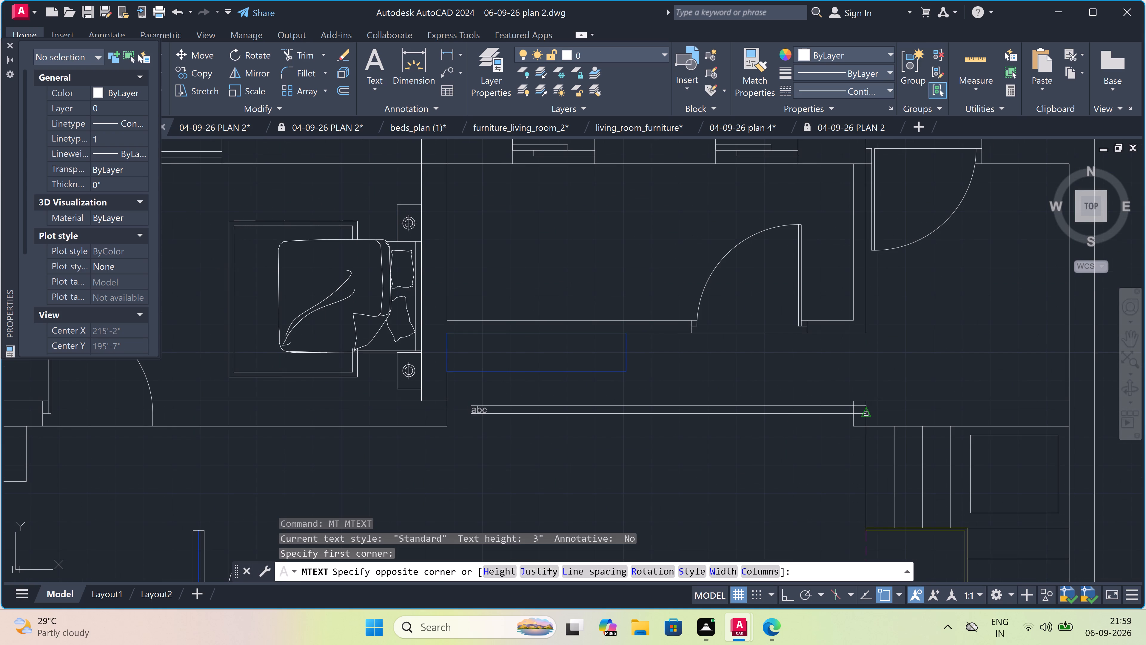
{"action": "left_click", "coordinate": [862, 417]}
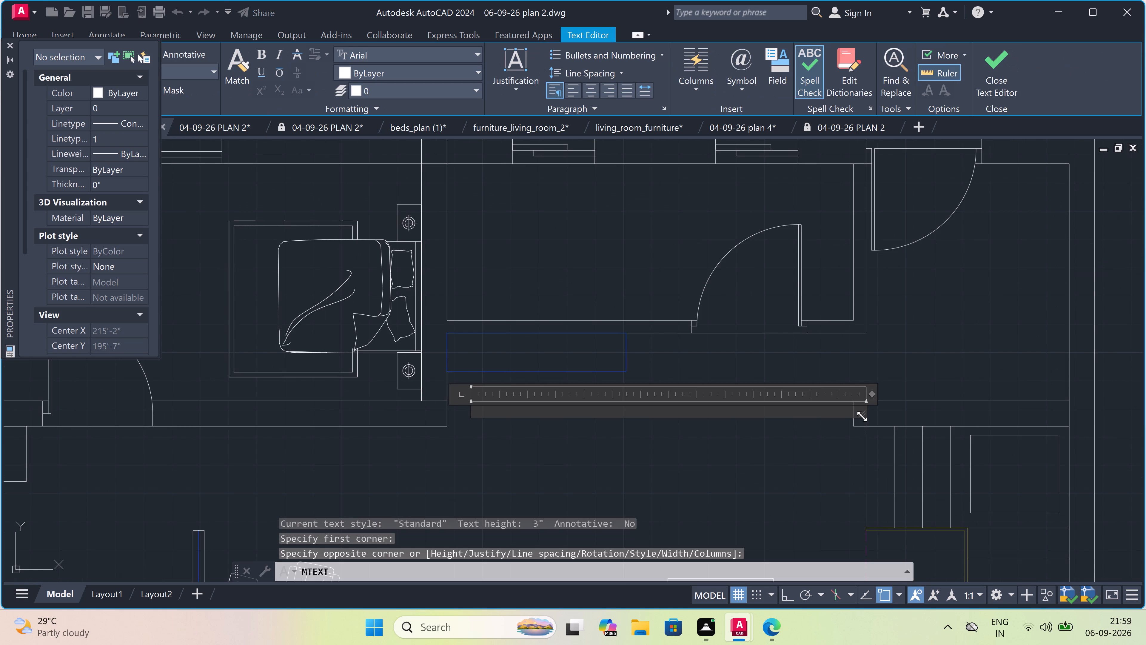
{"action": "type", "text": "POOJA"}
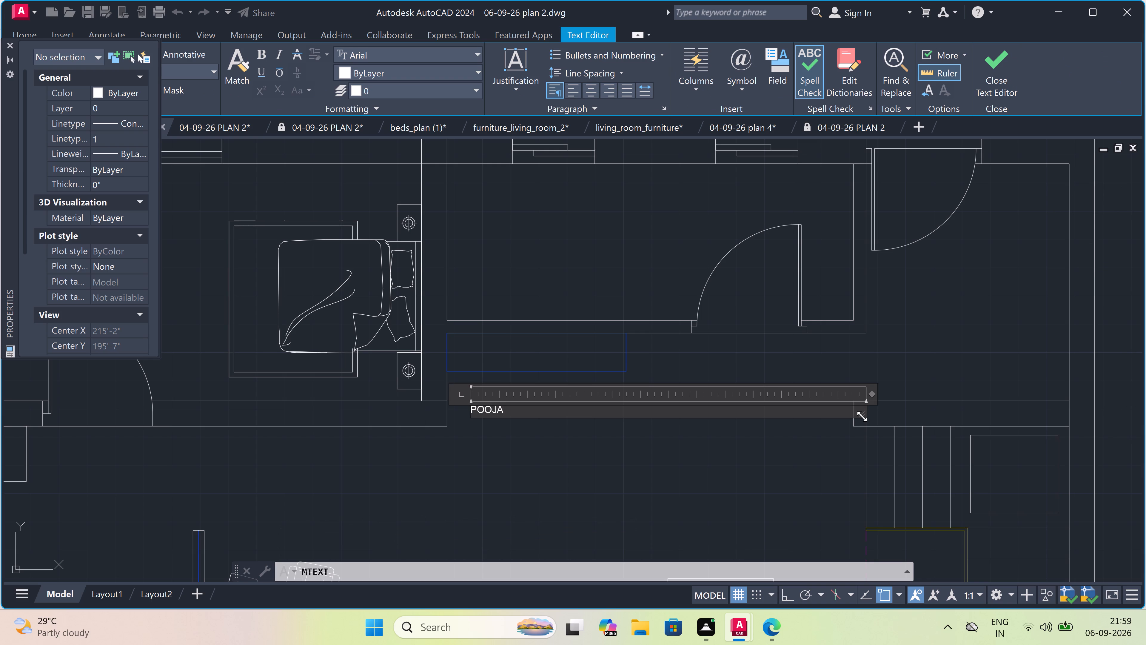
{"action": "key", "text": "Return"}
{"action": "type", "text": "5'"}
{"action": "key", "text": "9"}
{"action": "key", "text": "shift+quotedbl"}
{"action": "key", "text": "x"}
{"action": "key", "text": "4"}
{"action": "key", "text": "apostrophe"}
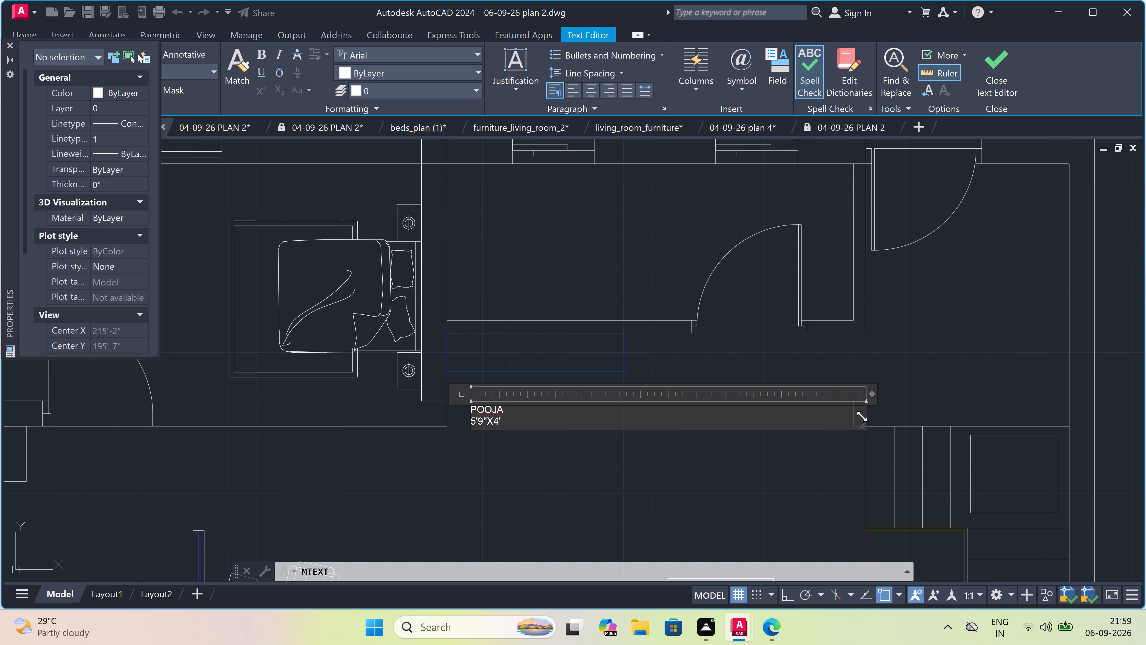
{"action": "key", "text": "3"}
{"action": "key", "text": "shift+quotedbl"}
{"action": "left_click", "coordinate": [567, 473]}
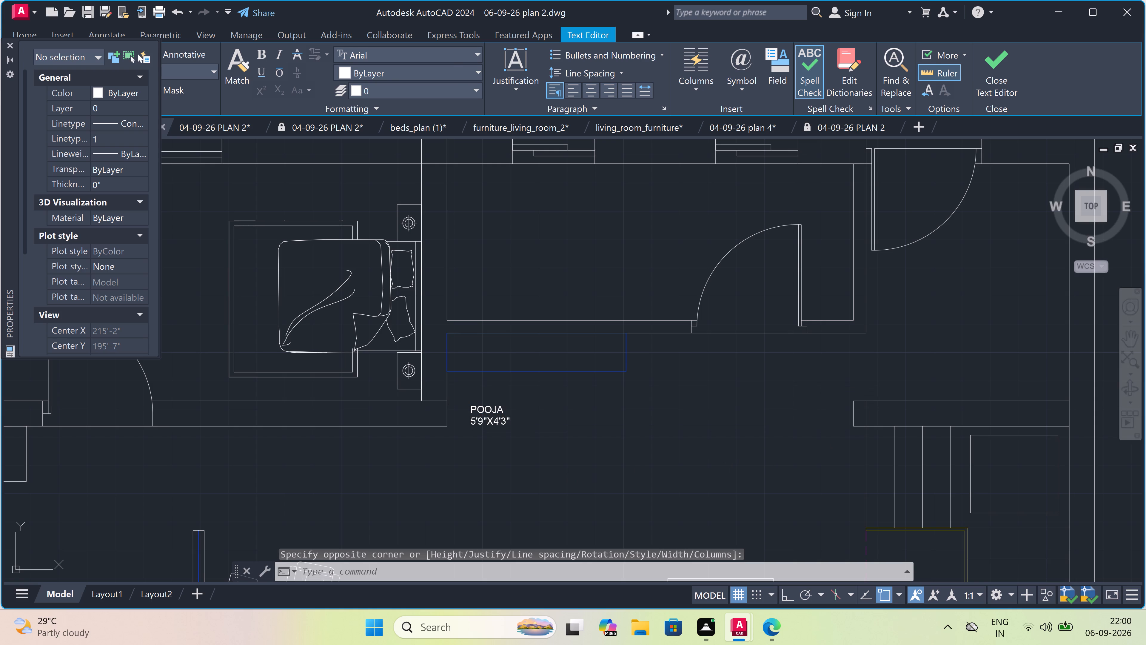
Set the text height of the POOJA label to 5".
{"action": "left_click", "coordinate": [480, 408]}
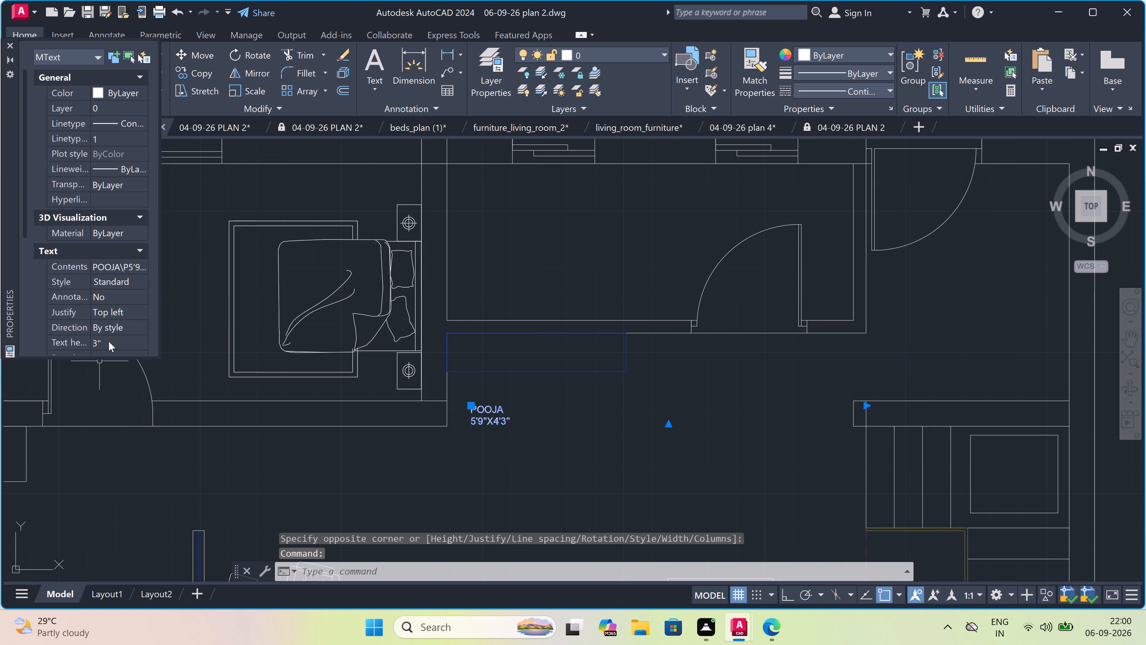
{"action": "left_click", "coordinate": [118, 336]}
{"action": "key", "text": "BackSpace"}
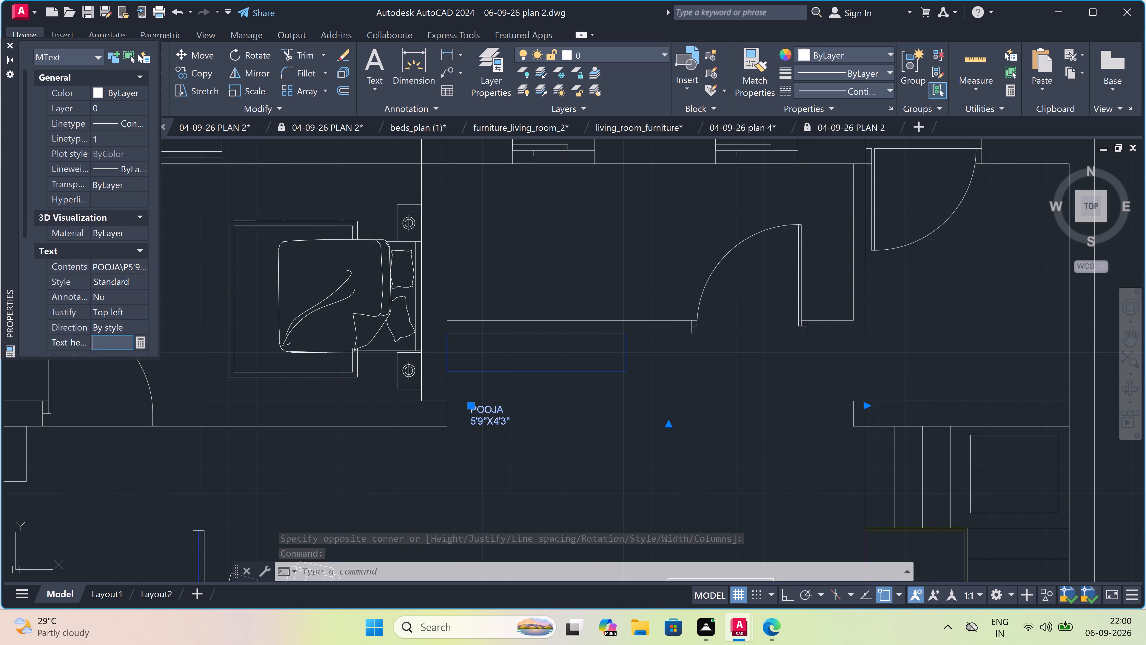
{"action": "key", "text": "5"}
{"action": "key", "text": "shift+quotedbl"}
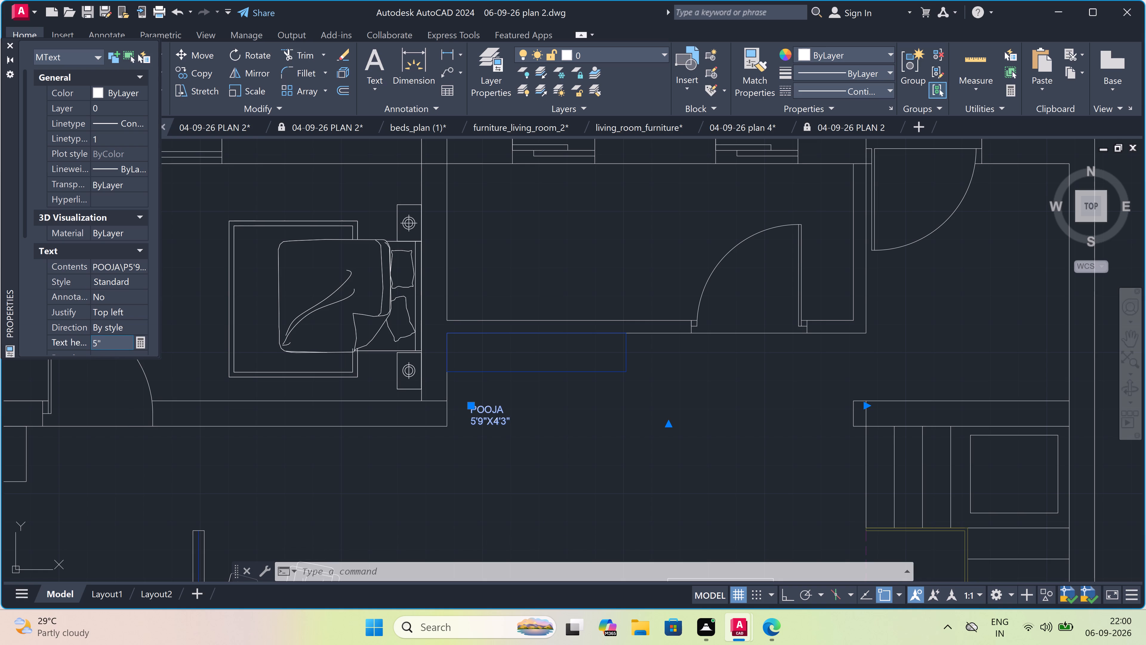
{"action": "double_click", "coordinate": [240, 500]}
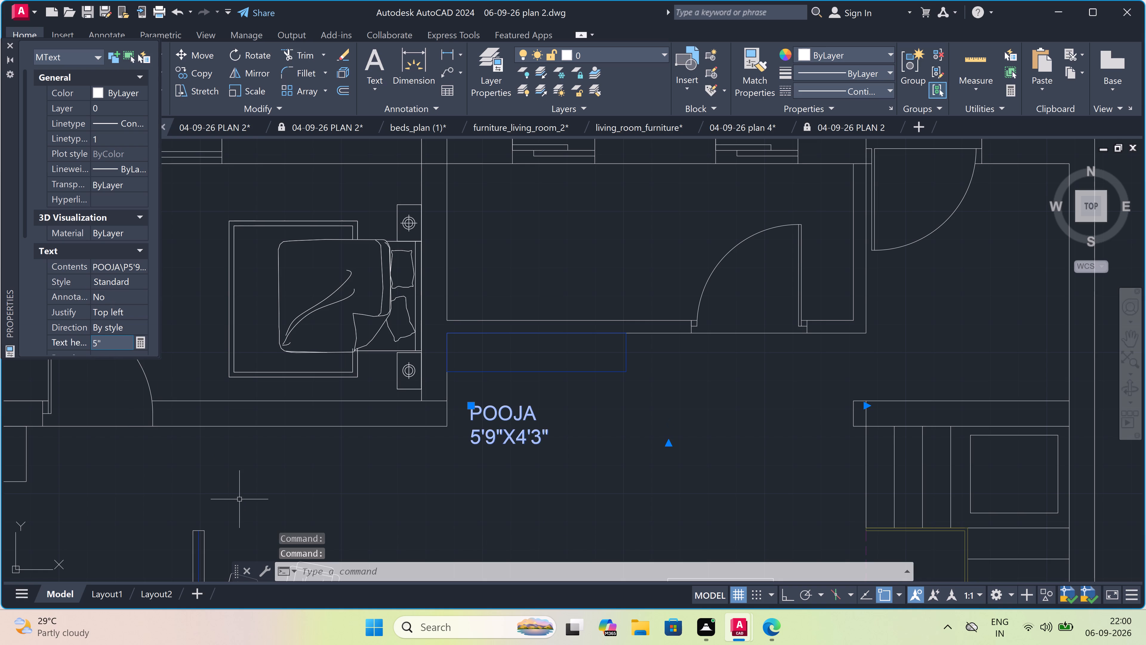
{"action": "key", "text": "Escape"}
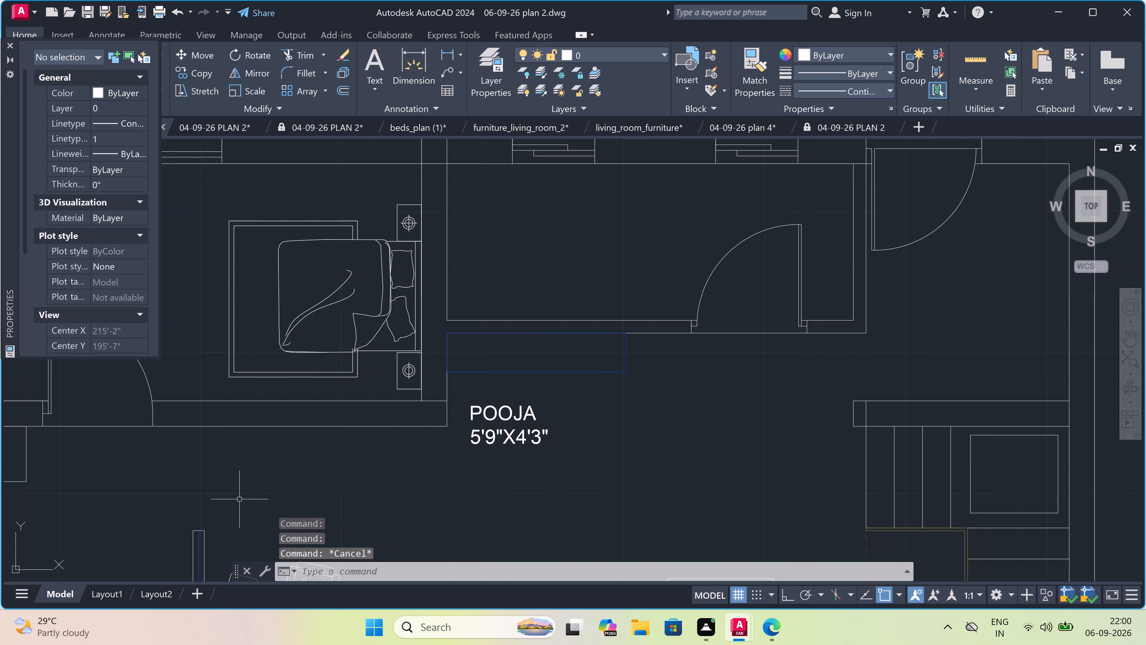
Move the POOJA label up and to the right, centring it beneath the blue rectangle.
{"action": "double_click", "coordinate": [505, 416]}
{"action": "left_click", "coordinate": [487, 423]}
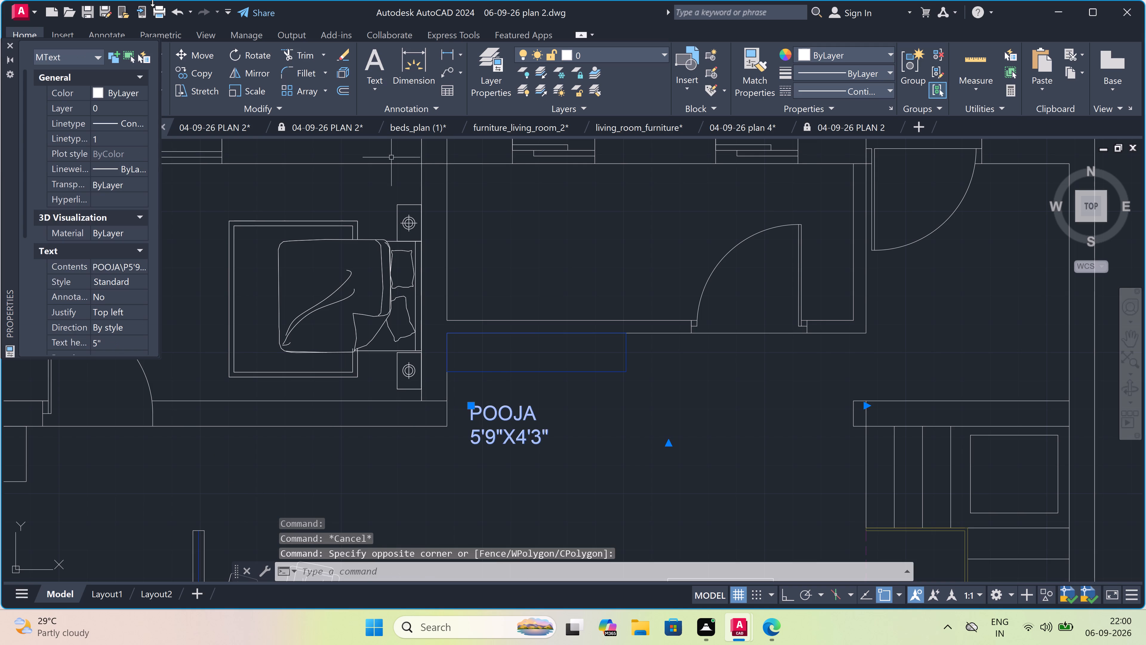
{"action": "left_click", "coordinate": [192, 49]}
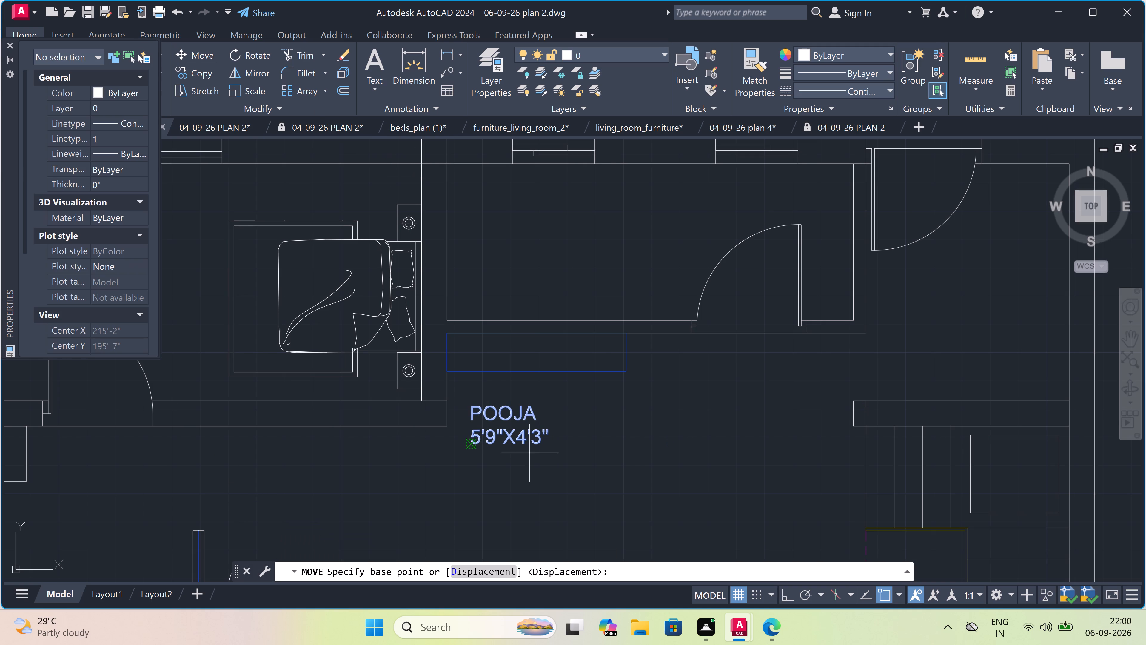
{"action": "left_click", "coordinate": [498, 418]}
{"action": "left_click", "coordinate": [516, 395]}
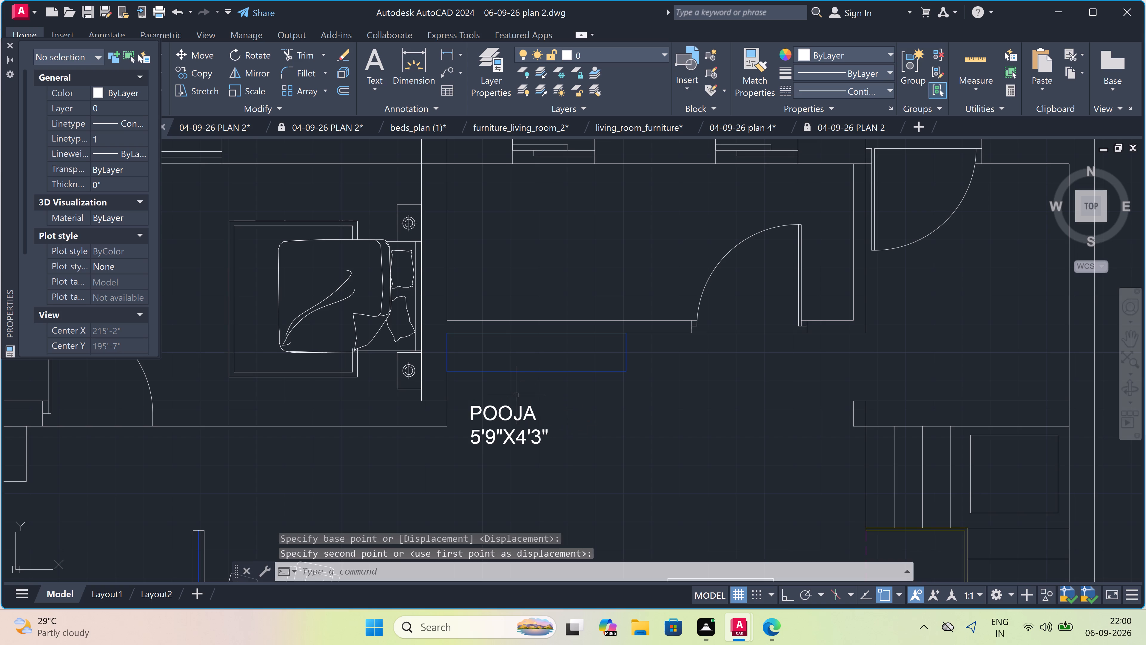
{"action": "left_click", "coordinate": [510, 414]}
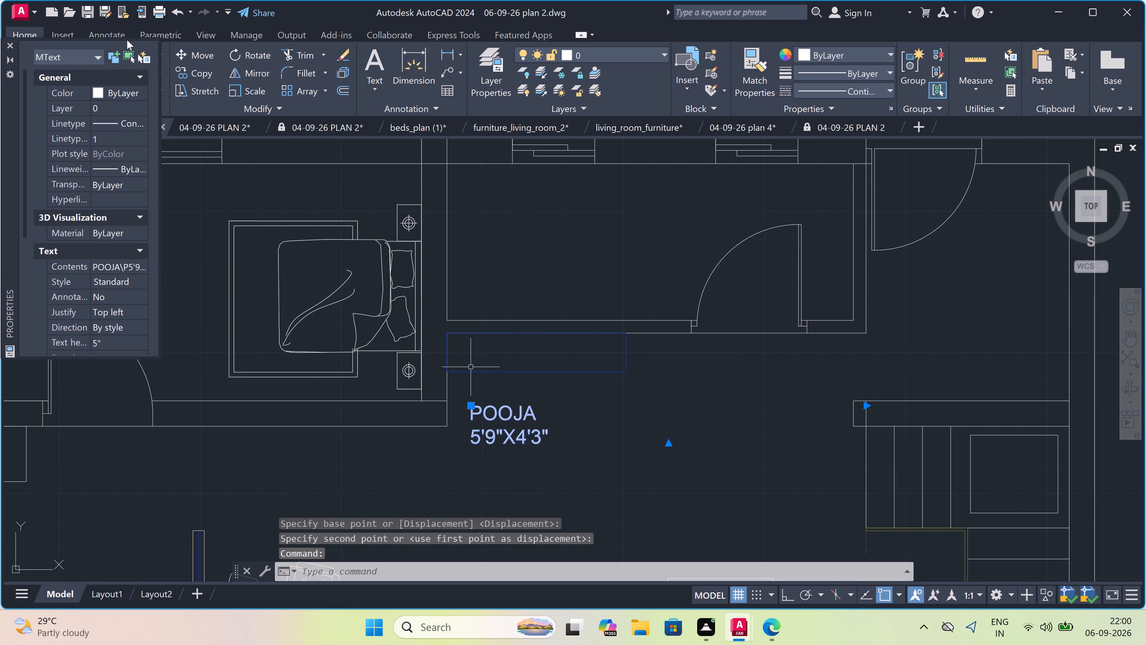
{"action": "left_click", "coordinate": [188, 47]}
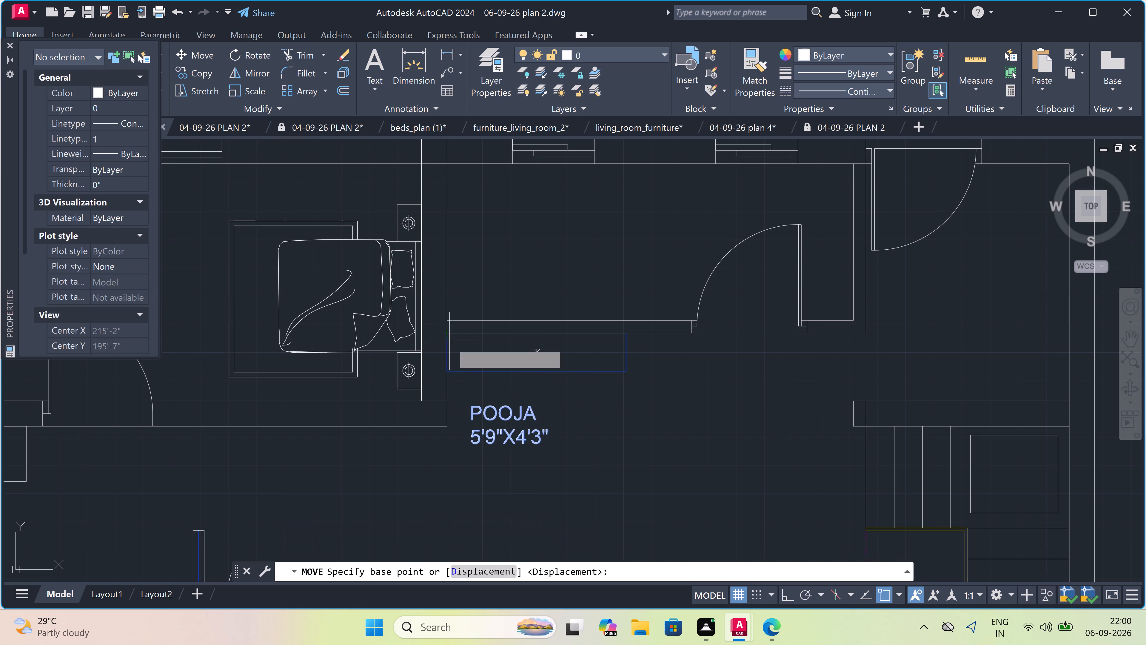
{"action": "left_click", "coordinate": [490, 420]}
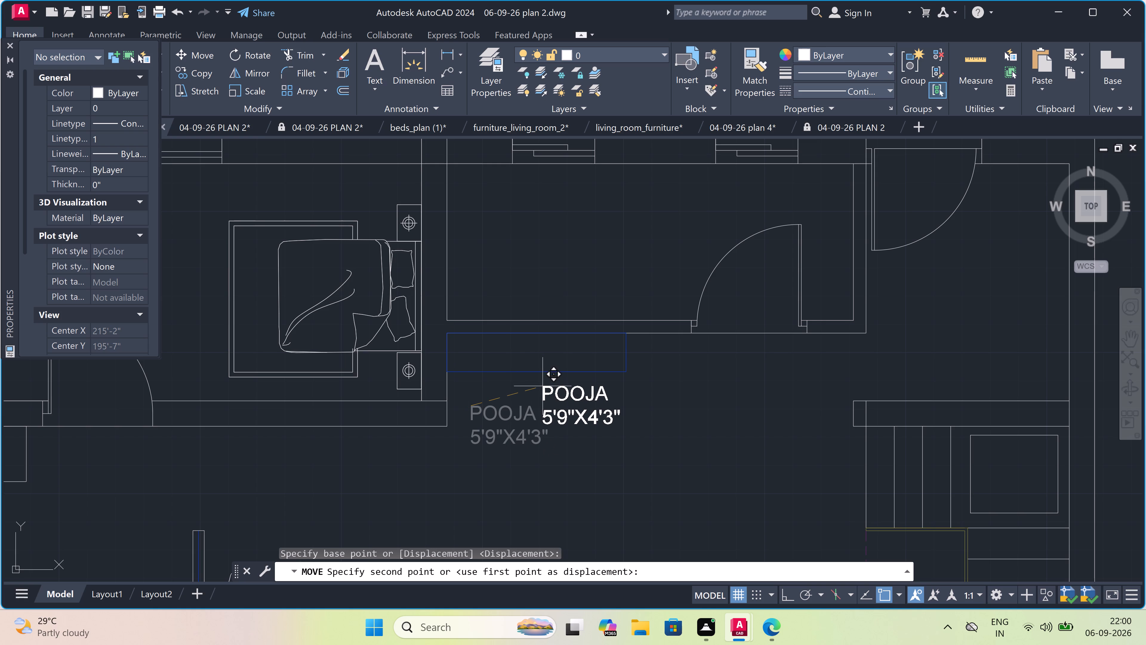
{"action": "left_click", "coordinate": [543, 386]}
Add two-line multiline text reading STORE and 9'1"X12'9" inside the room directly above the blue rectangle.
{"action": "scroll", "coordinate": [541, 386], "scroll_direction": "down", "scroll_amount": 3}
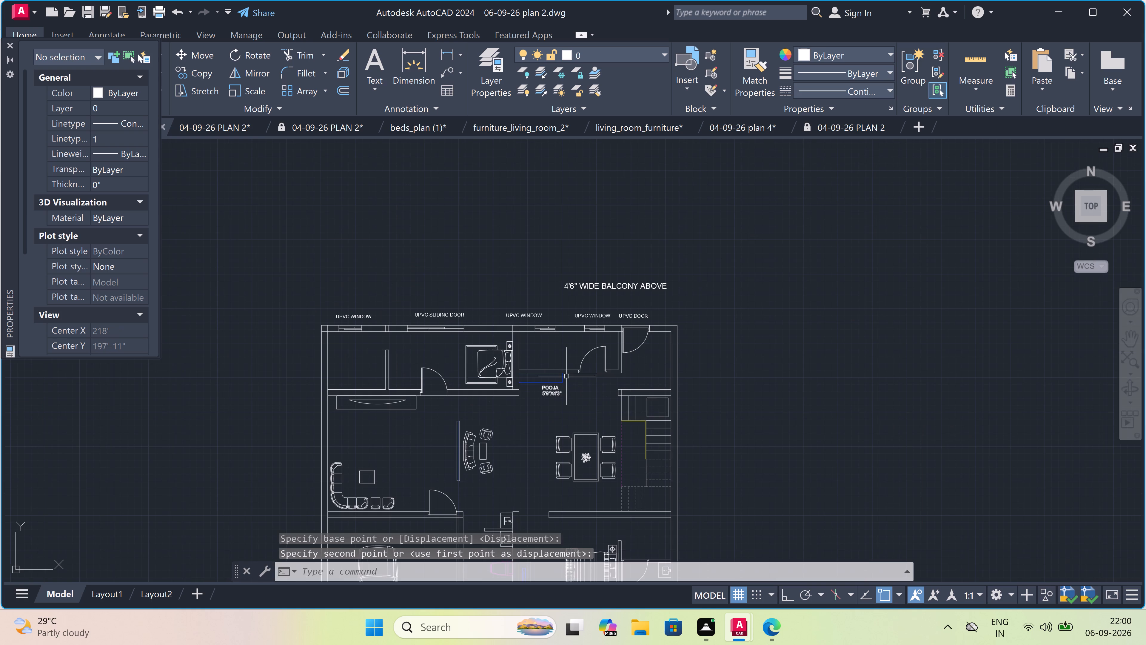
{"action": "scroll", "coordinate": [575, 341], "scroll_direction": "up", "scroll_amount": 3}
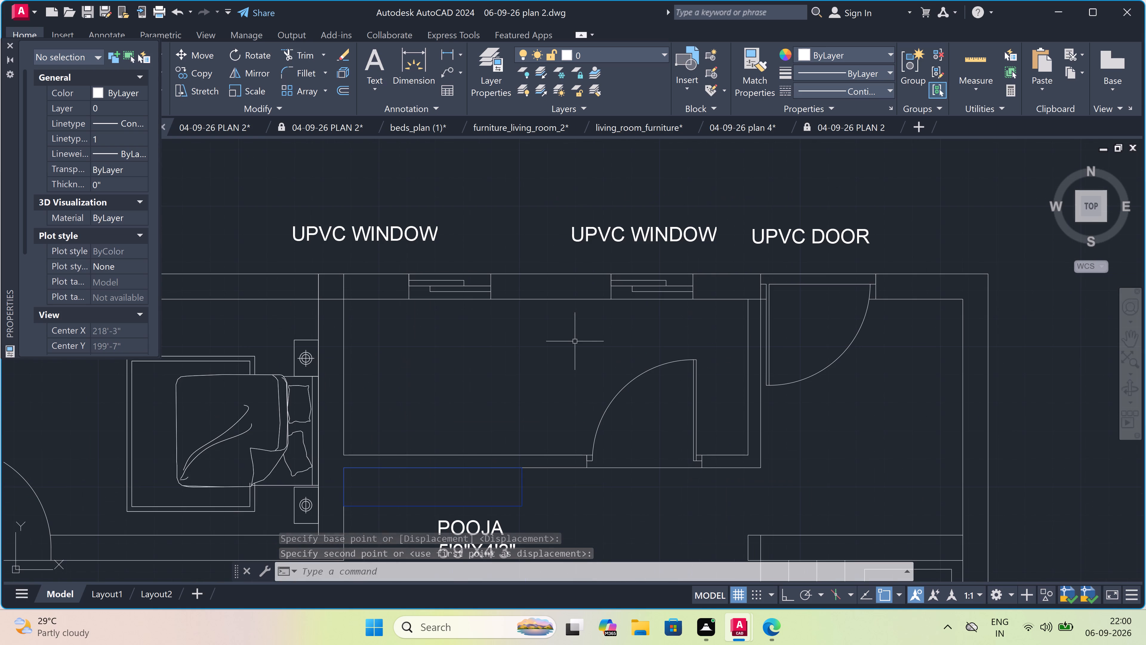
{"action": "type", "text": "MT"}
{"action": "key", "text": "space"}
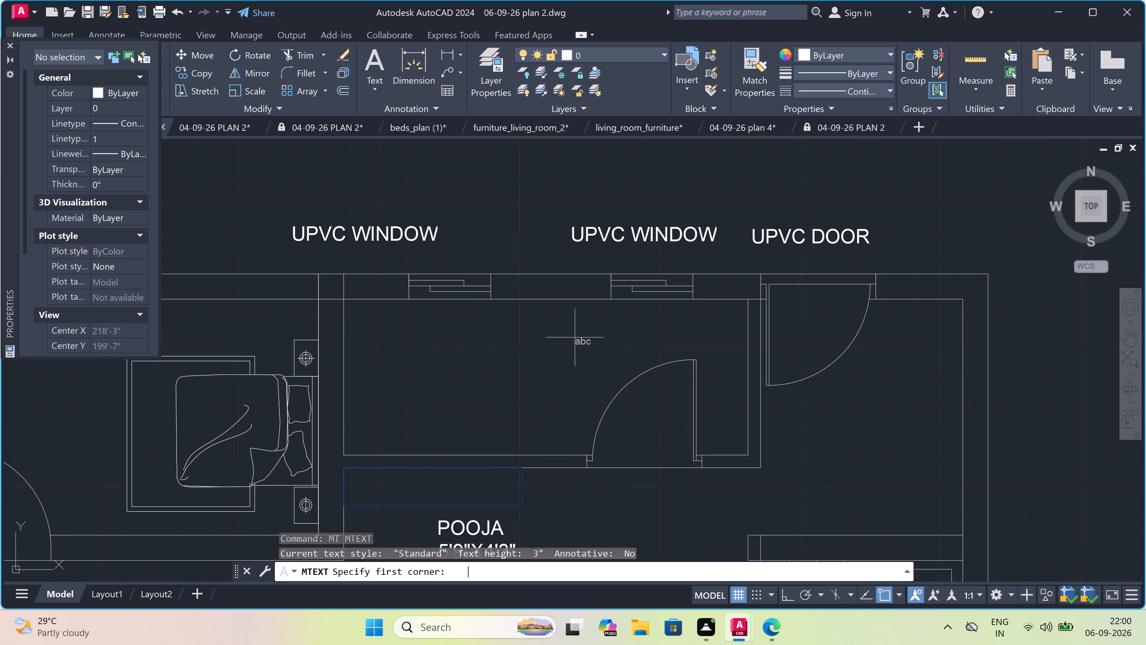
{"action": "left_click", "coordinate": [409, 346]}
{"action": "left_click", "coordinate": [825, 322]}
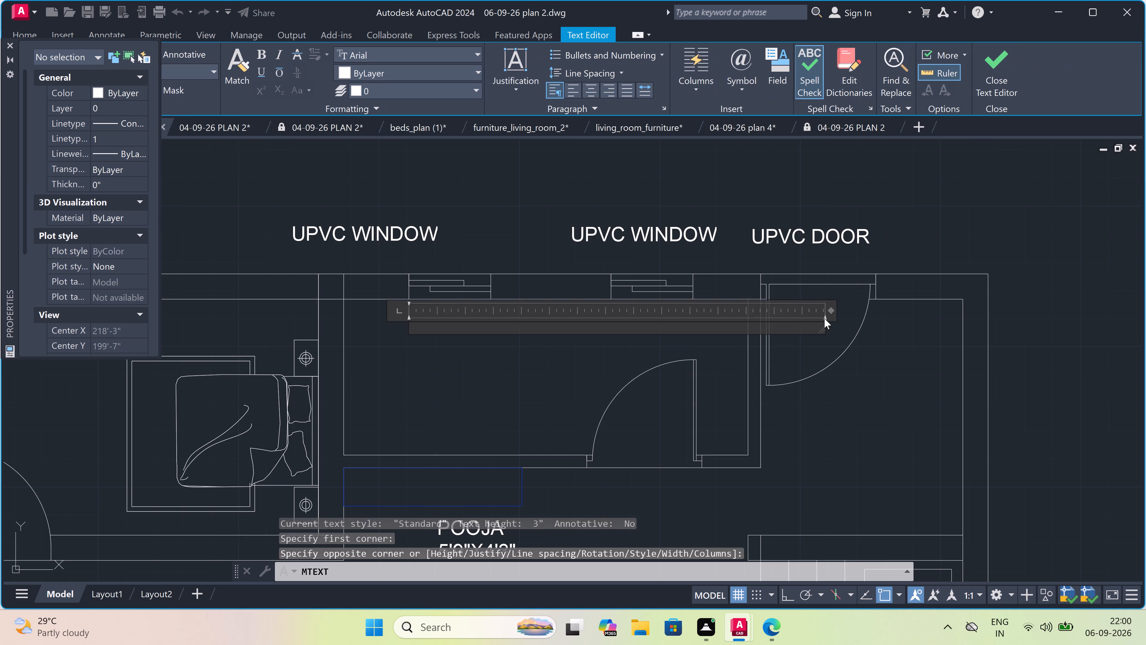
{"action": "type", "text": "STORE"}
{"action": "key", "text": "Return"}
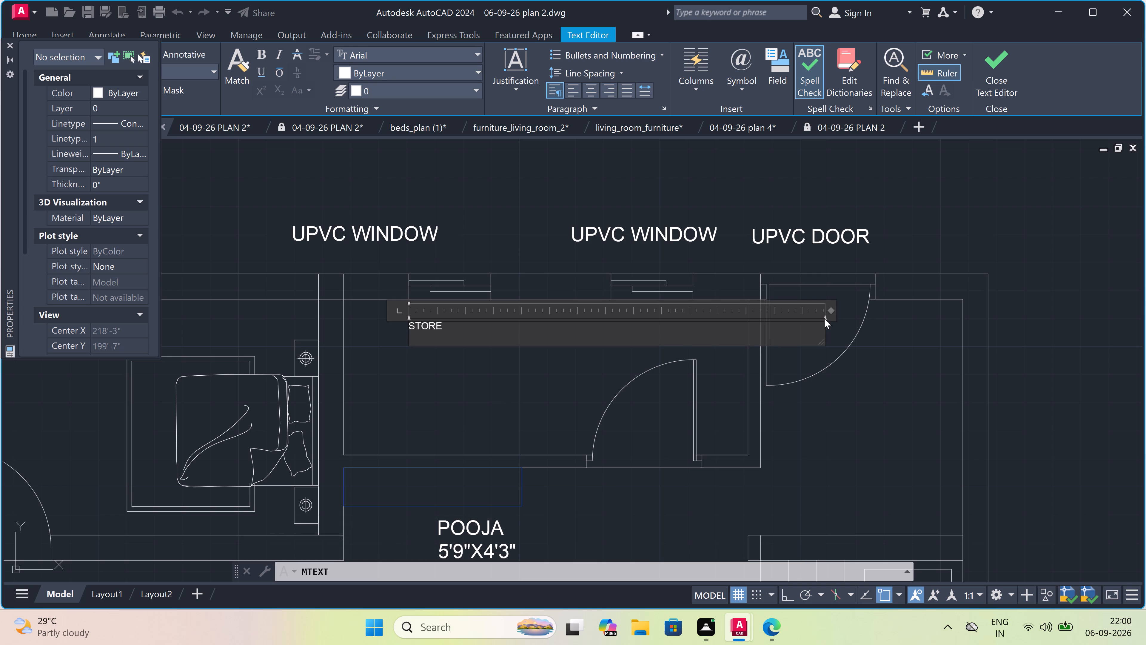
{"action": "type", "text": "9'"}
{"action": "key", "text": "1"}
{"action": "key", "text": "shift+quotedbl"}
{"action": "key", "text": "x"}
{"action": "type", "text": "12'9"}
{"action": "key", "text": "shift+quotedbl"}
{"action": "left_click", "coordinate": [360, 394]}
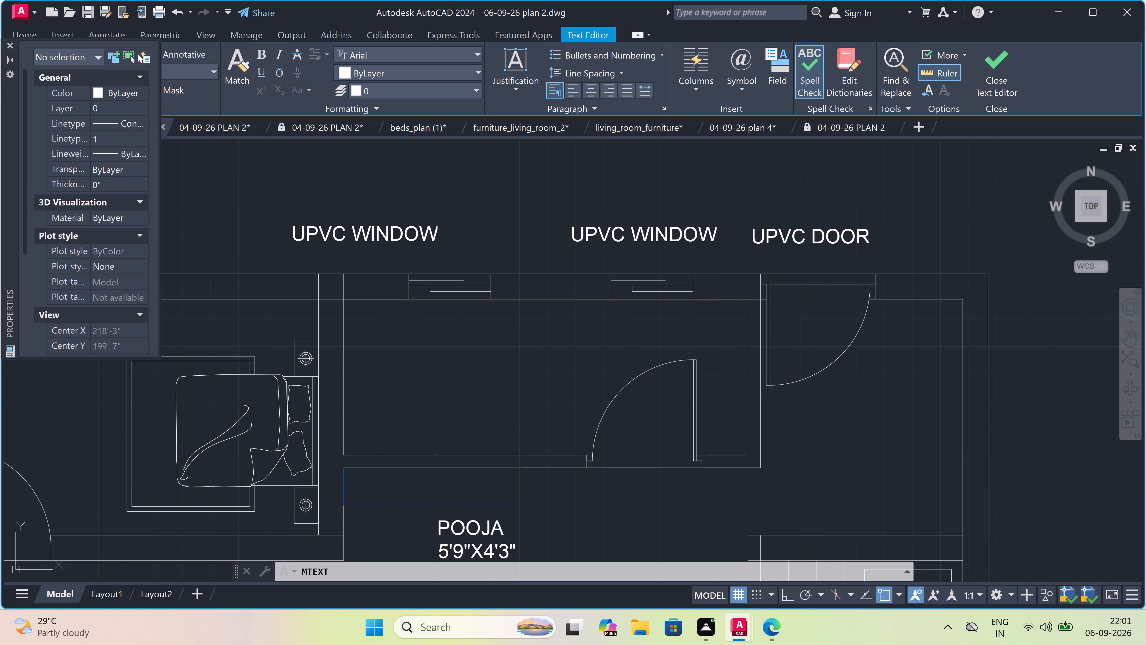
Set the text height of the STORE label to 5".
{"action": "left_click", "coordinate": [418, 341]}
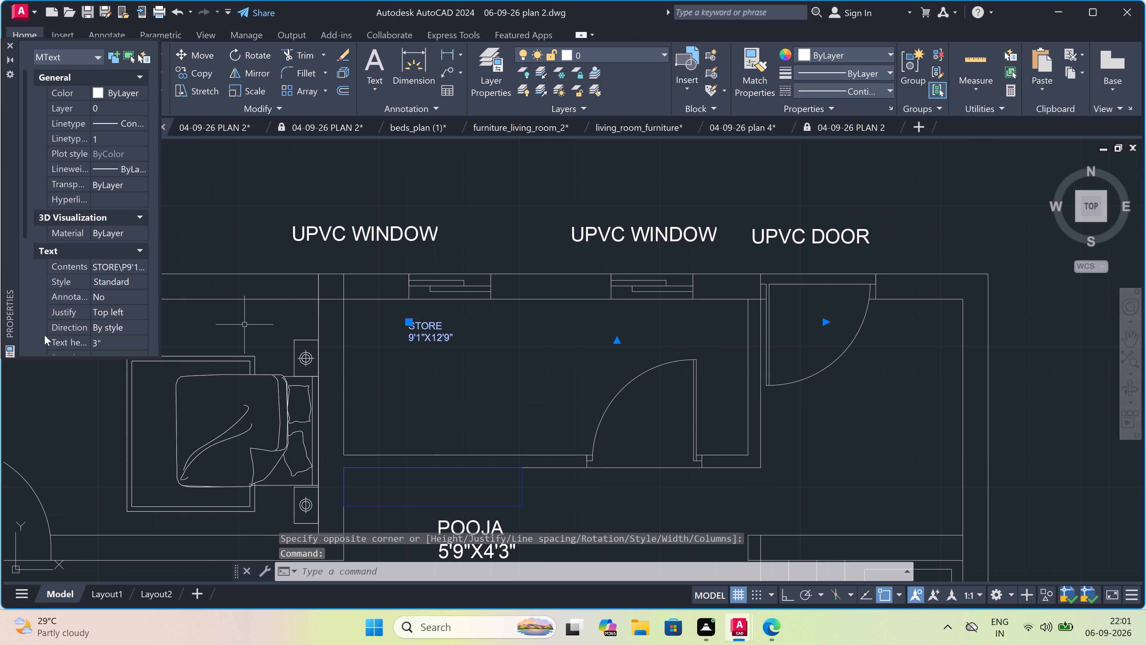
{"action": "left_click", "coordinate": [132, 336]}
{"action": "key", "text": "BackSpace"}
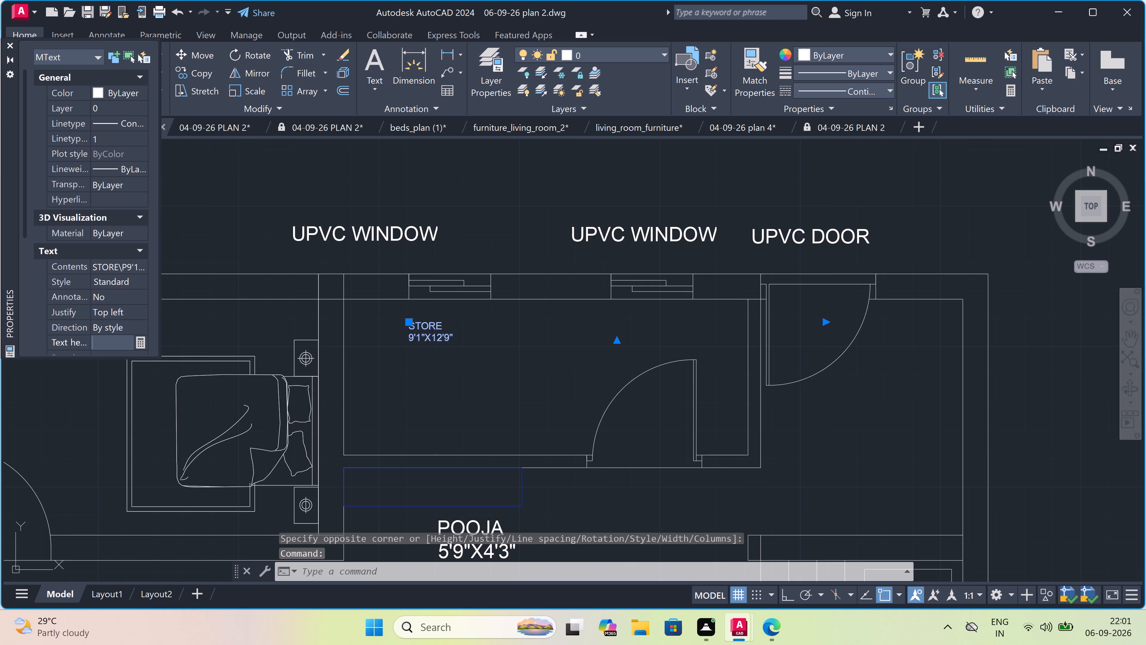
{"action": "key", "text": "5"}
{"action": "key", "text": "shift+quotedbl"}
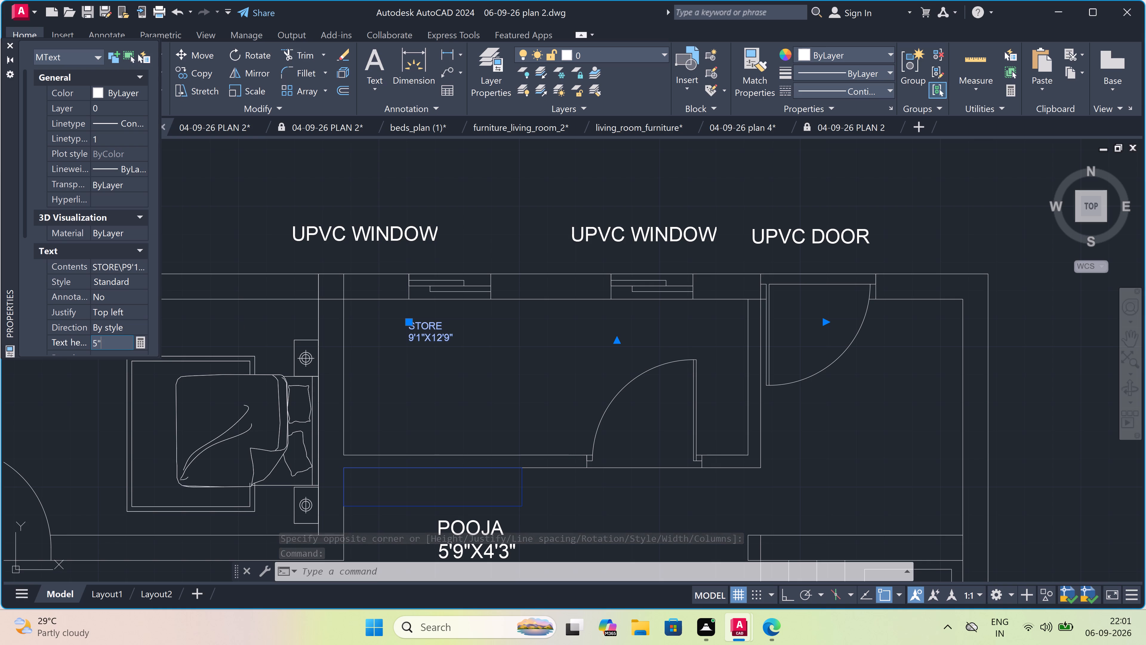
{"action": "left_click", "coordinate": [223, 314]}
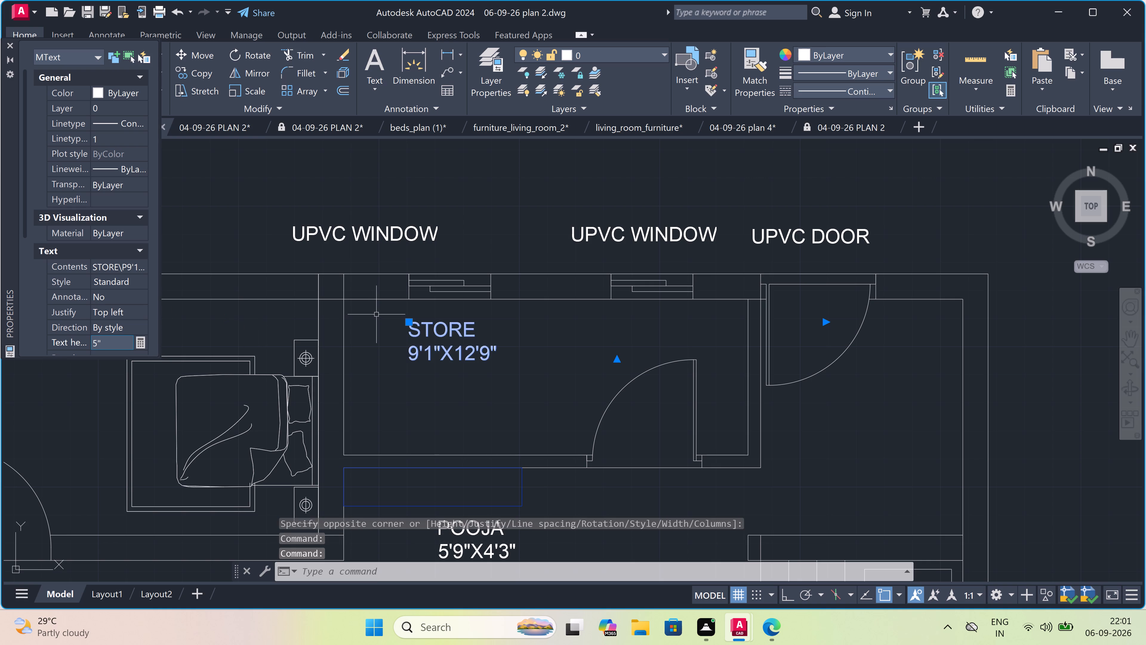
{"action": "key", "text": "Escape"}
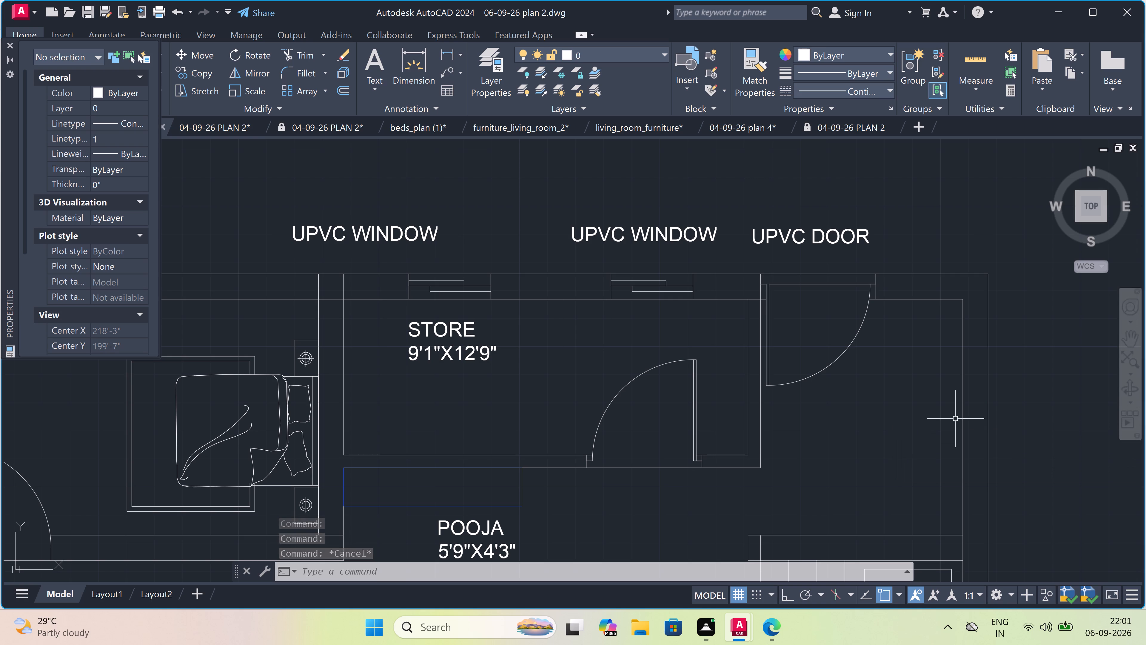
Add two-line multiline text reading KITCHEN and 6'9"X13'0" in the space below the UPVC door's swing.
{"action": "scroll", "coordinate": [949, 415], "scroll_direction": "down", "scroll_amount": 4}
{"action": "scroll", "coordinate": [953, 419], "scroll_direction": "up", "scroll_amount": 4}
{"action": "scroll", "coordinate": [866, 414], "scroll_direction": "down", "scroll_amount": 1}
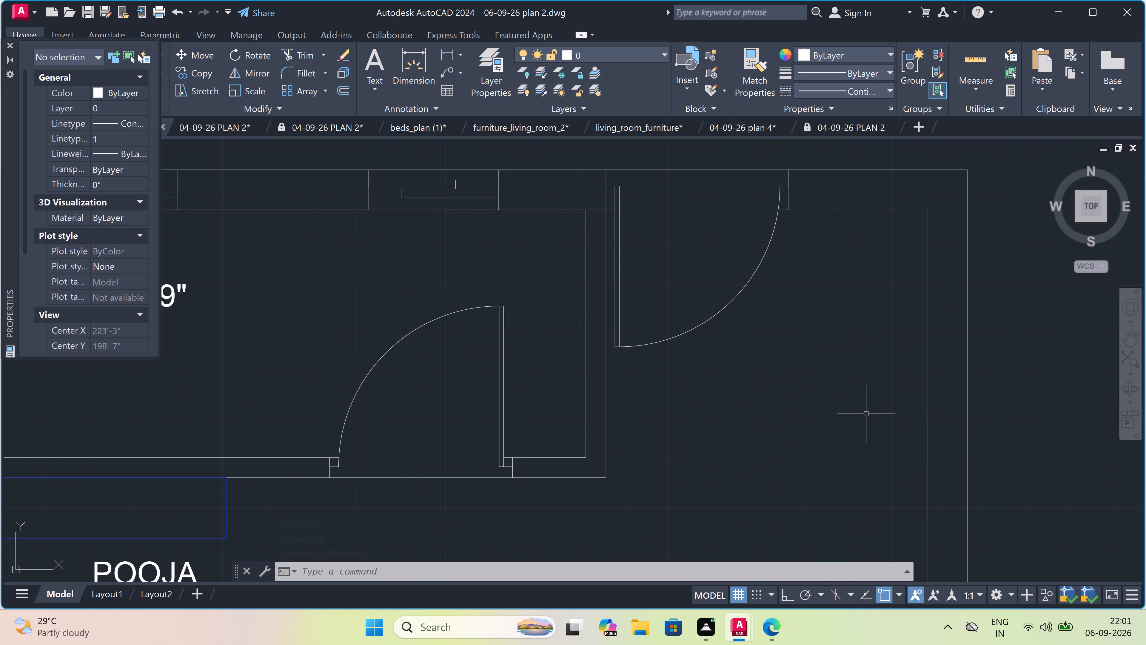
{"action": "type", "text": "MT"}
{"action": "key", "text": "space"}
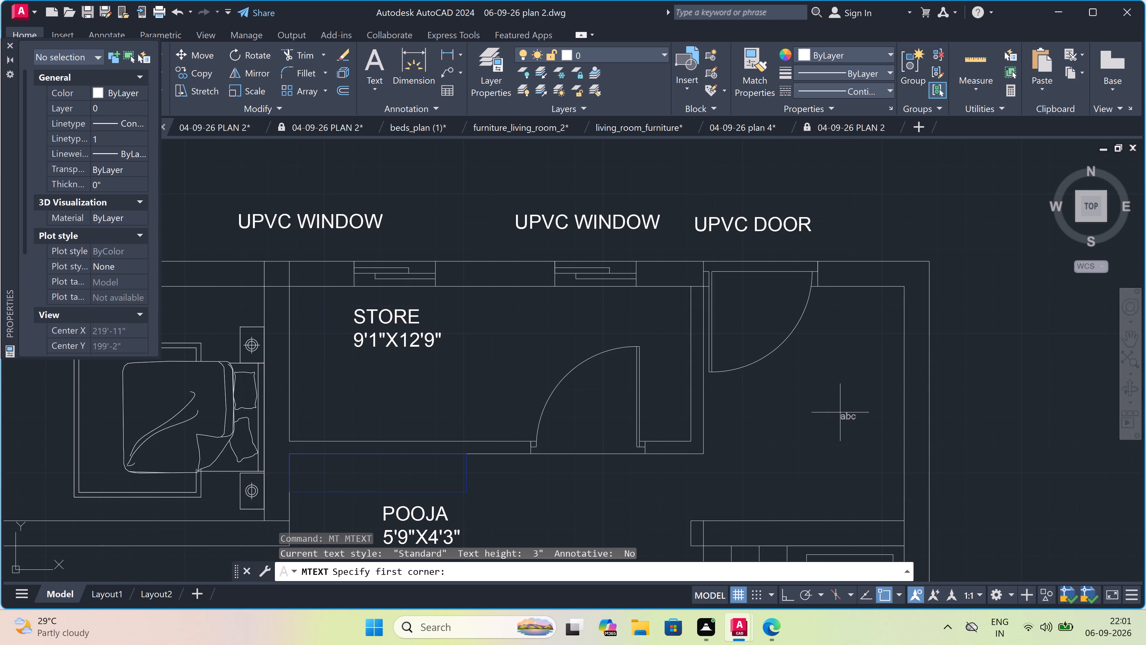
{"action": "left_click", "coordinate": [731, 420]}
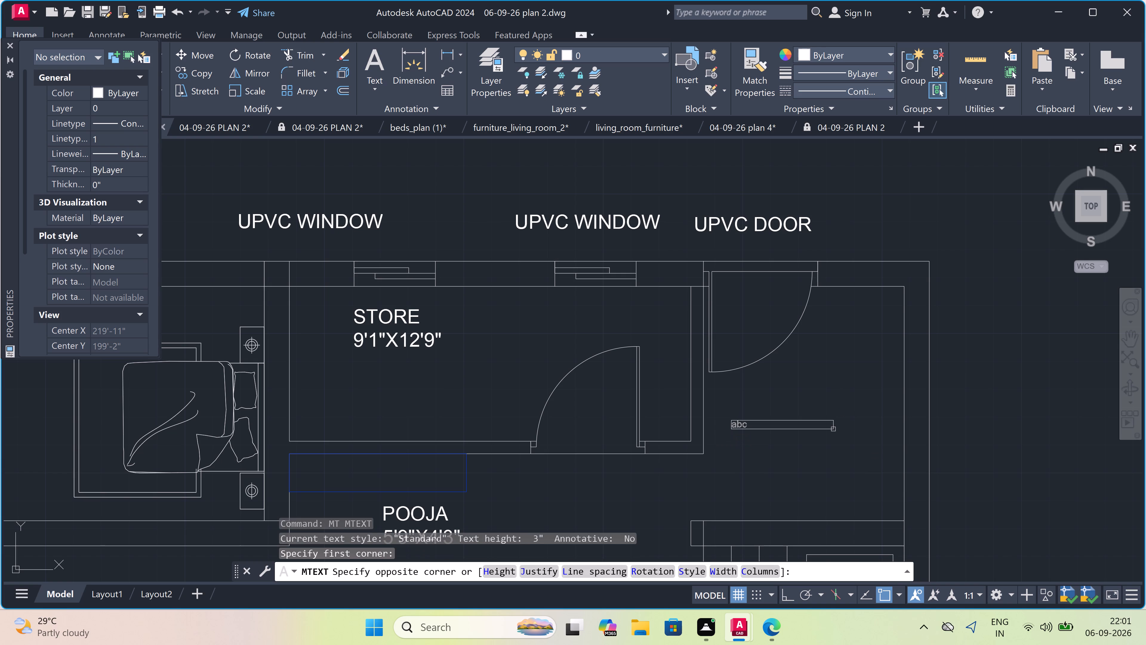
{"action": "left_click", "coordinate": [1028, 438]}
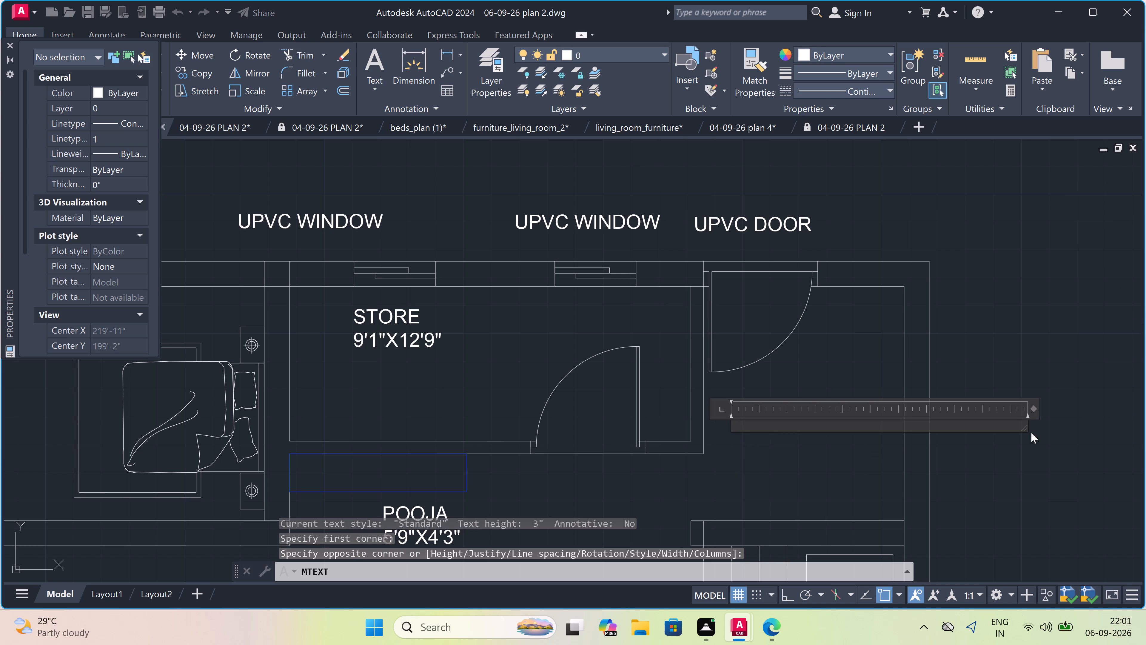
{"action": "type", "text": "KITCHEN"}
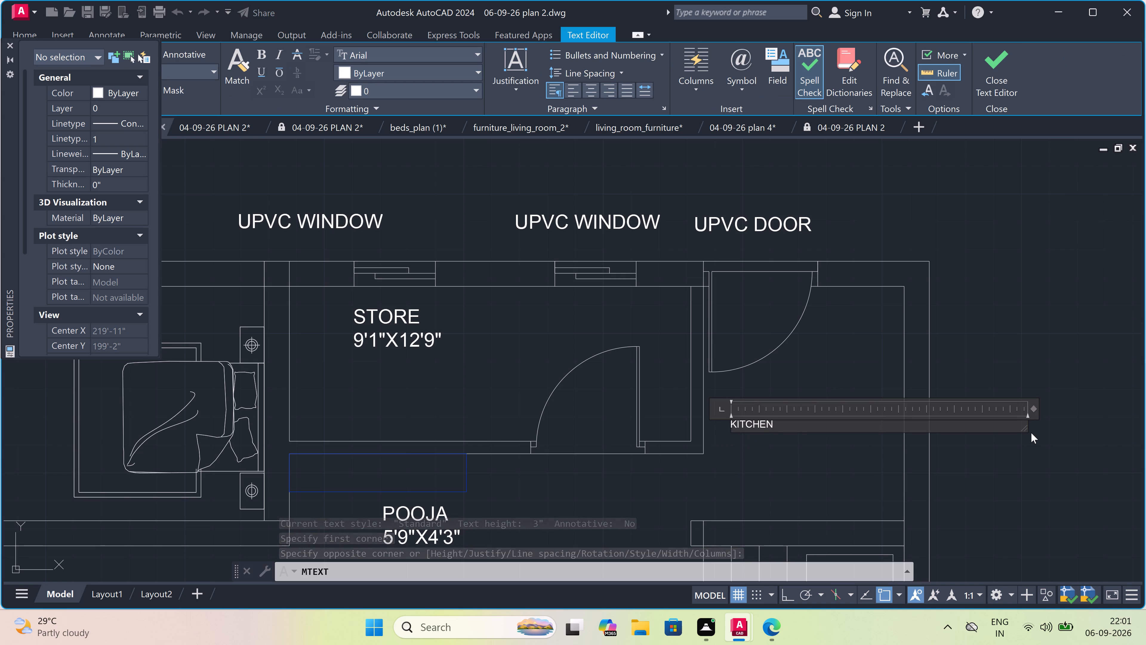
{"action": "key", "text": "Return"}
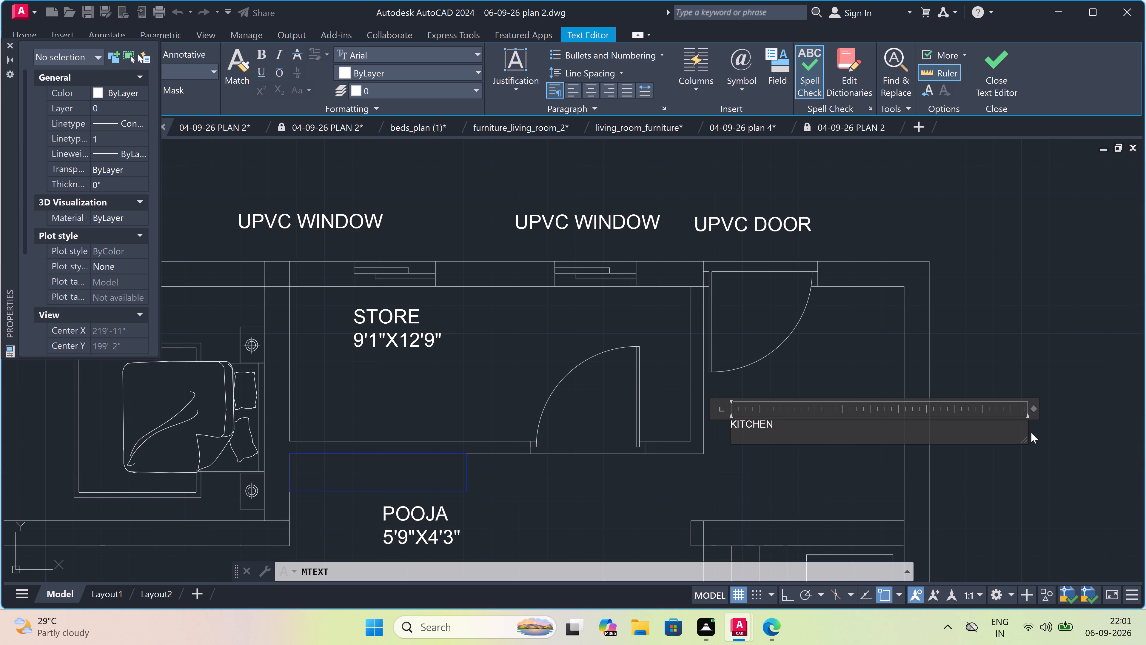
{"action": "type", "text": "6'9"}
{"action": "type", "text": "\"X"}
{"action": "type", "text": "13'0"}
{"action": "key", "text": "shift+quotedbl"}
{"action": "left_click", "coordinate": [831, 399]}
{"action": "left_click", "coordinate": [825, 390]}
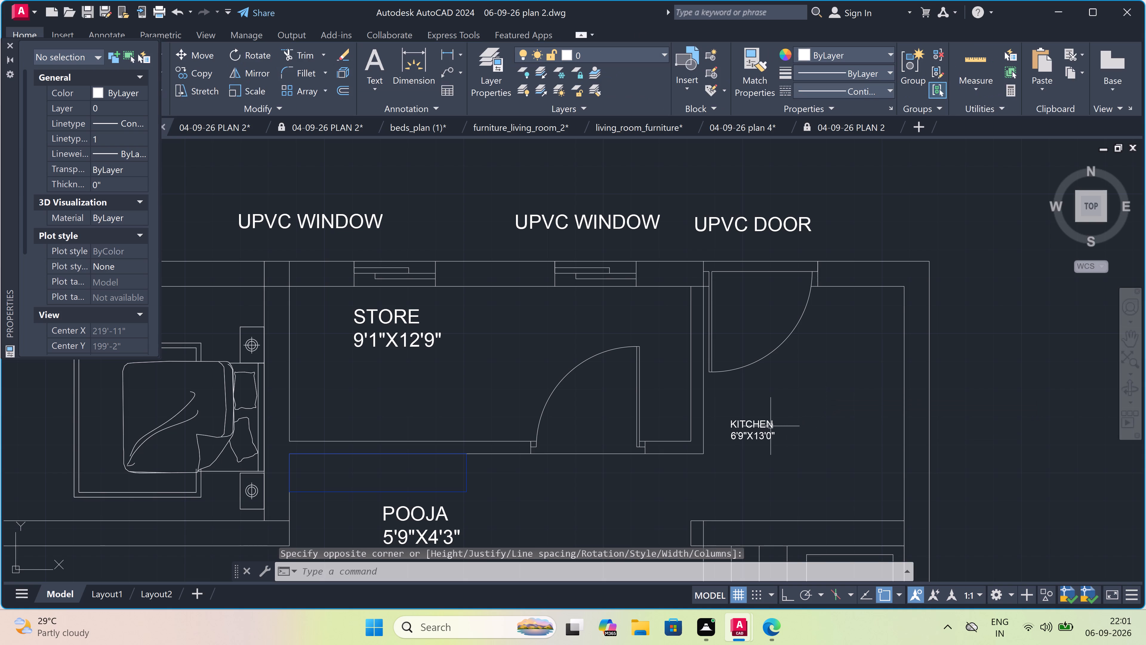
Set the text height of the KITCHEN label to 5".
{"action": "left_click", "coordinate": [772, 420]}
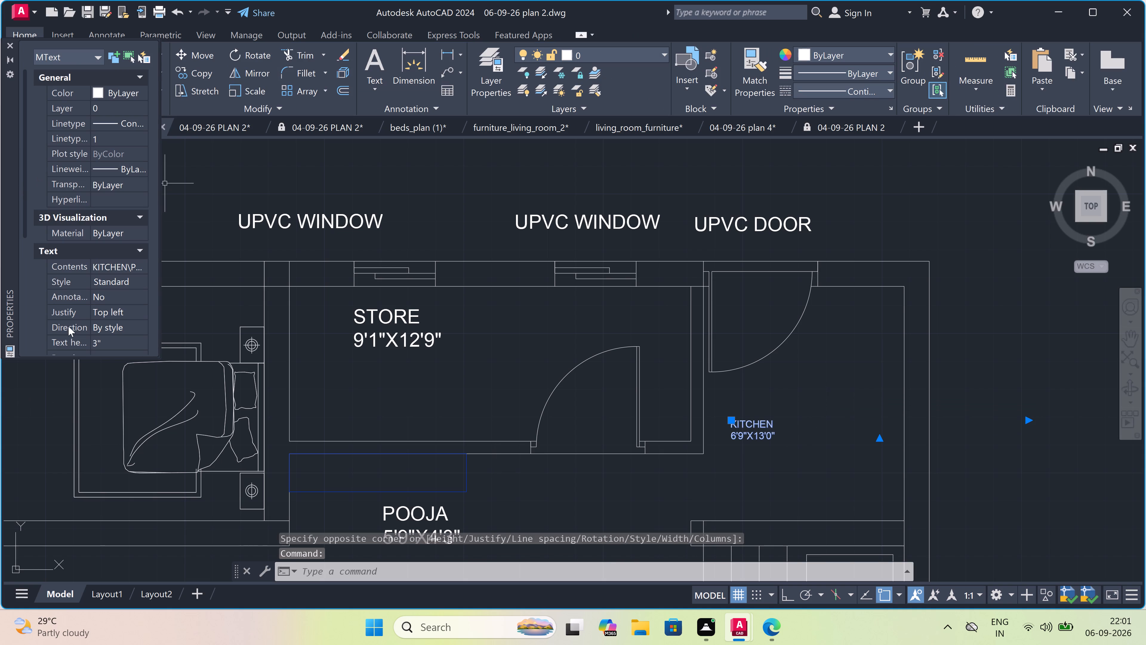
{"action": "left_click", "coordinate": [116, 340]}
{"action": "key", "text": "BackSpace"}
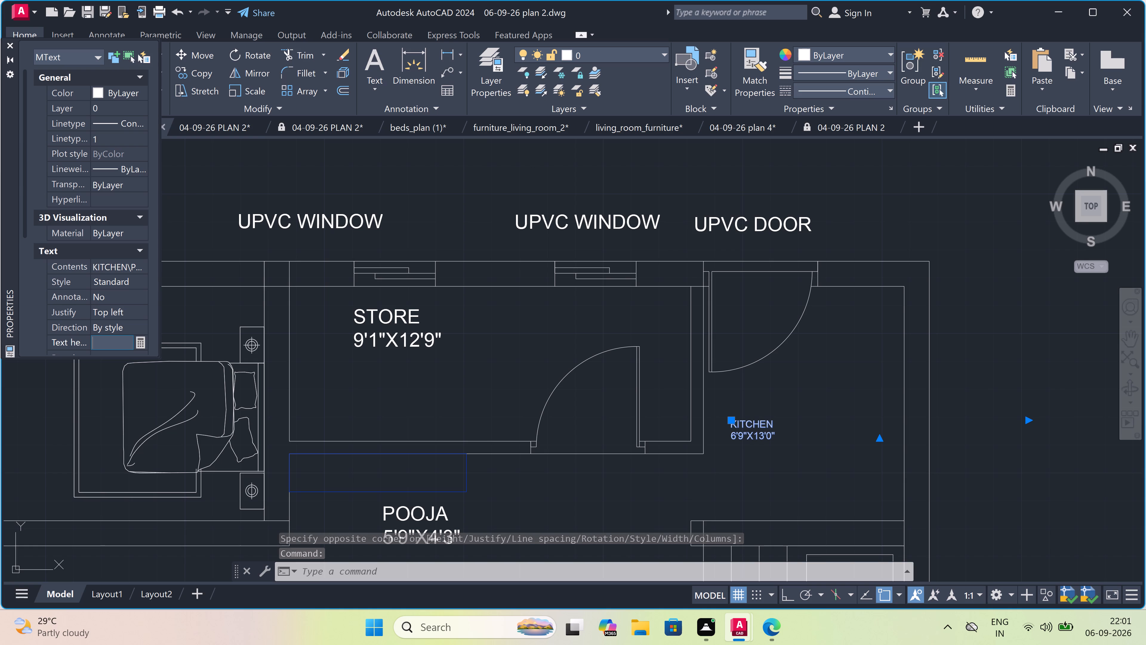
{"action": "key", "text": "5"}
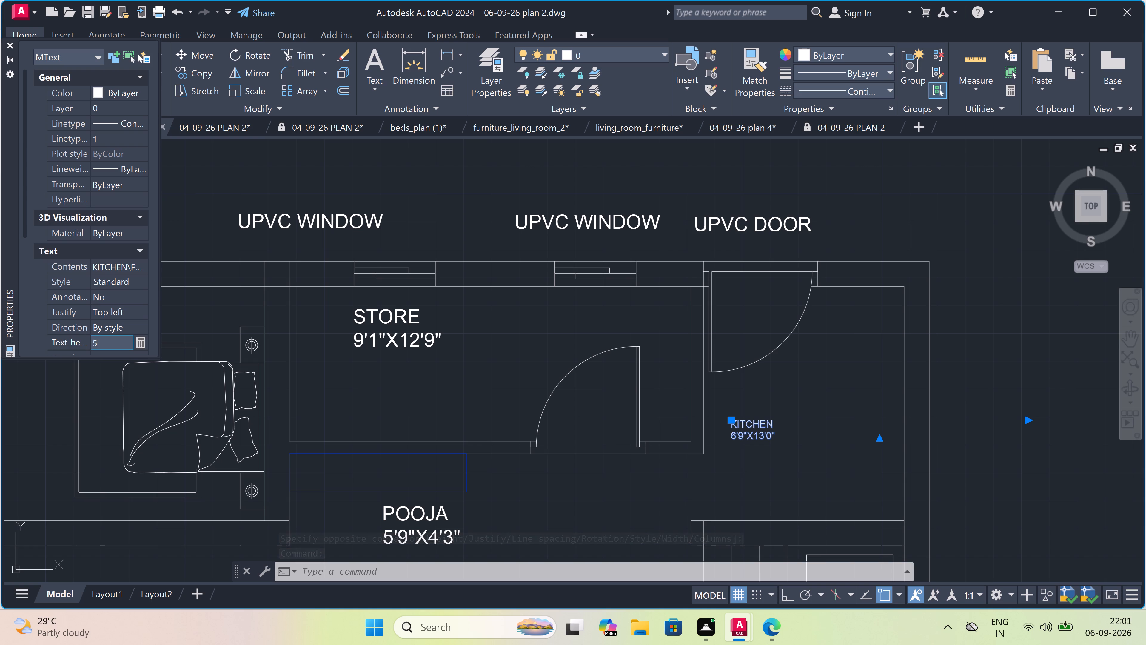
{"action": "key", "text": "shift+quotedbl"}
{"action": "left_click_drag", "start_coordinate": [204, 292], "coordinate": [204, 296]}
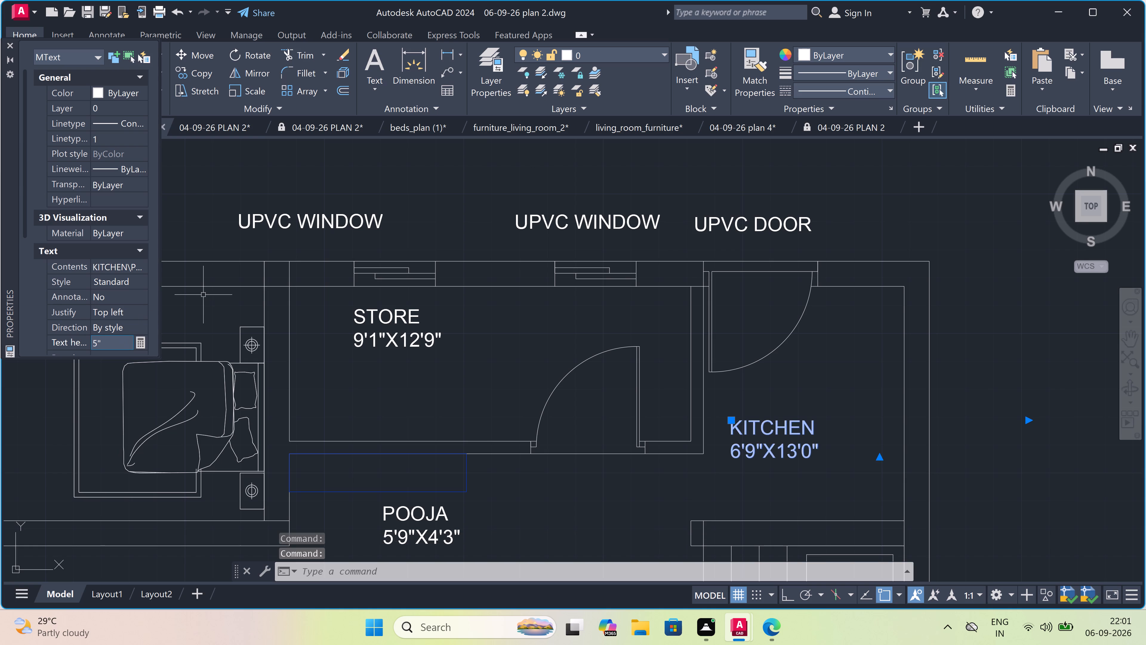
{"action": "key", "text": "Escape"}
Start multiline text inside the square on the stair landing below the kitchen, with lines HT-11'6" and T-10".
{"action": "scroll", "coordinate": [203, 292], "scroll_direction": "down", "scroll_amount": 3}
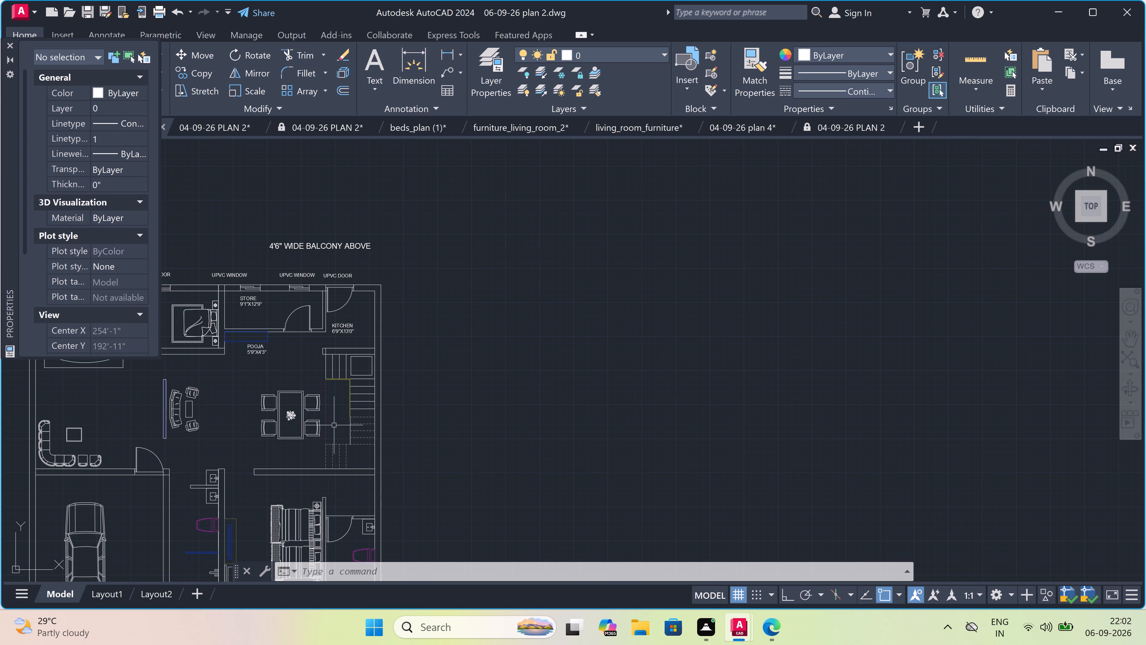
{"action": "scroll", "coordinate": [355, 362], "scroll_direction": "up", "scroll_amount": 3}
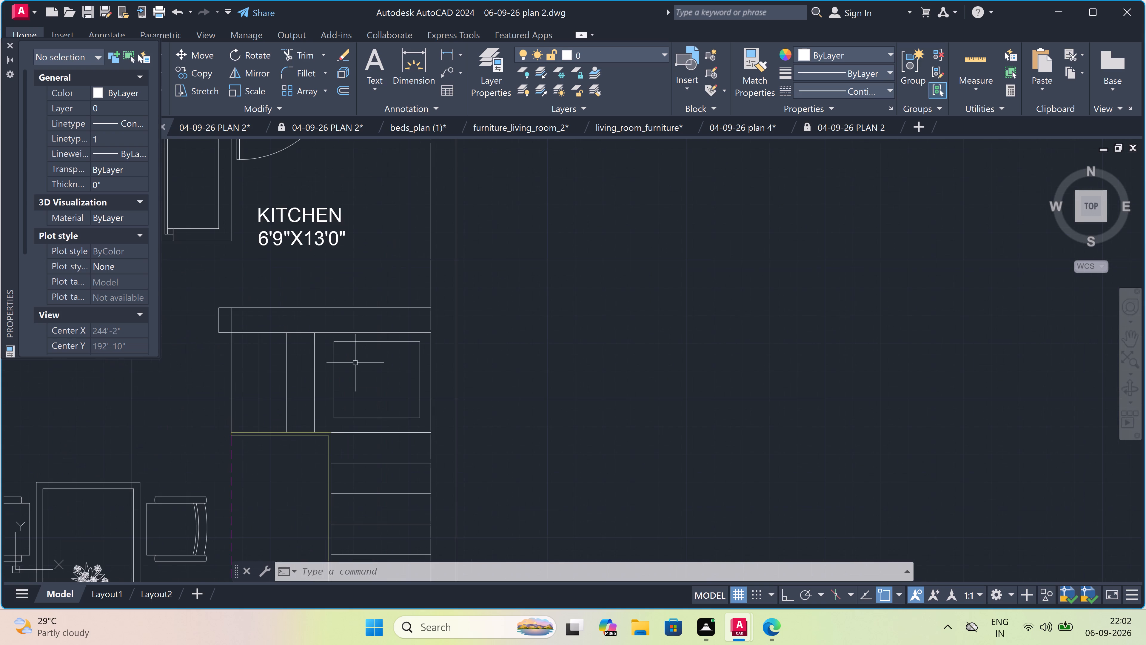
{"action": "scroll", "coordinate": [360, 357], "scroll_direction": "up", "scroll_amount": 2}
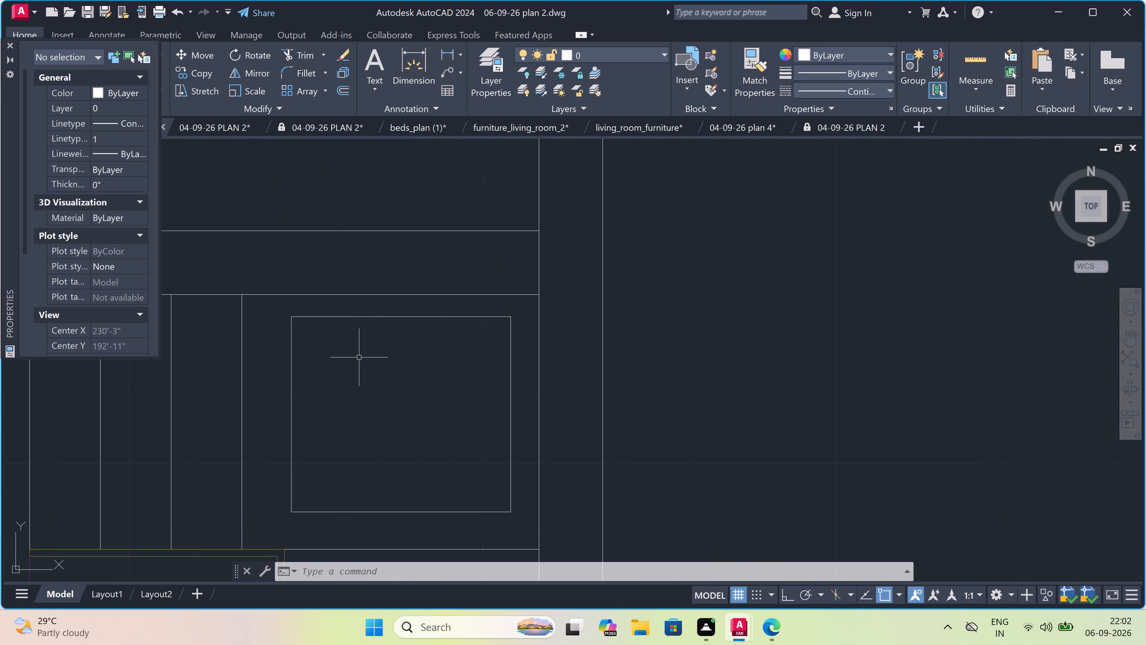
{"action": "type", "text": "MT"}
{"action": "key", "text": "space"}
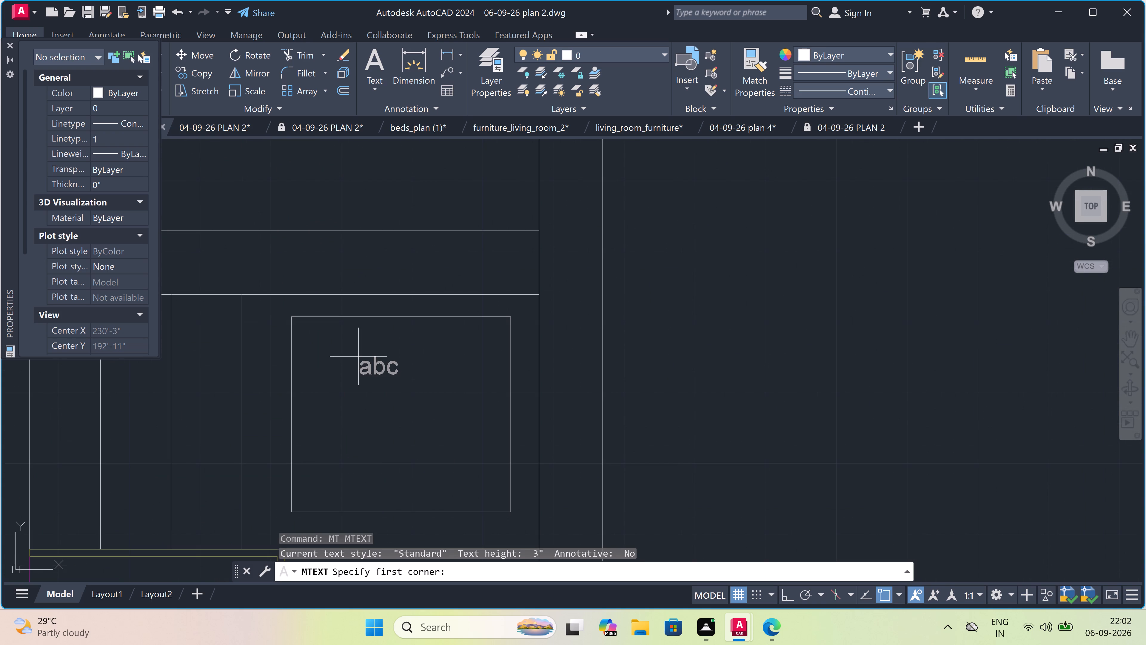
{"action": "left_click", "coordinate": [326, 335]}
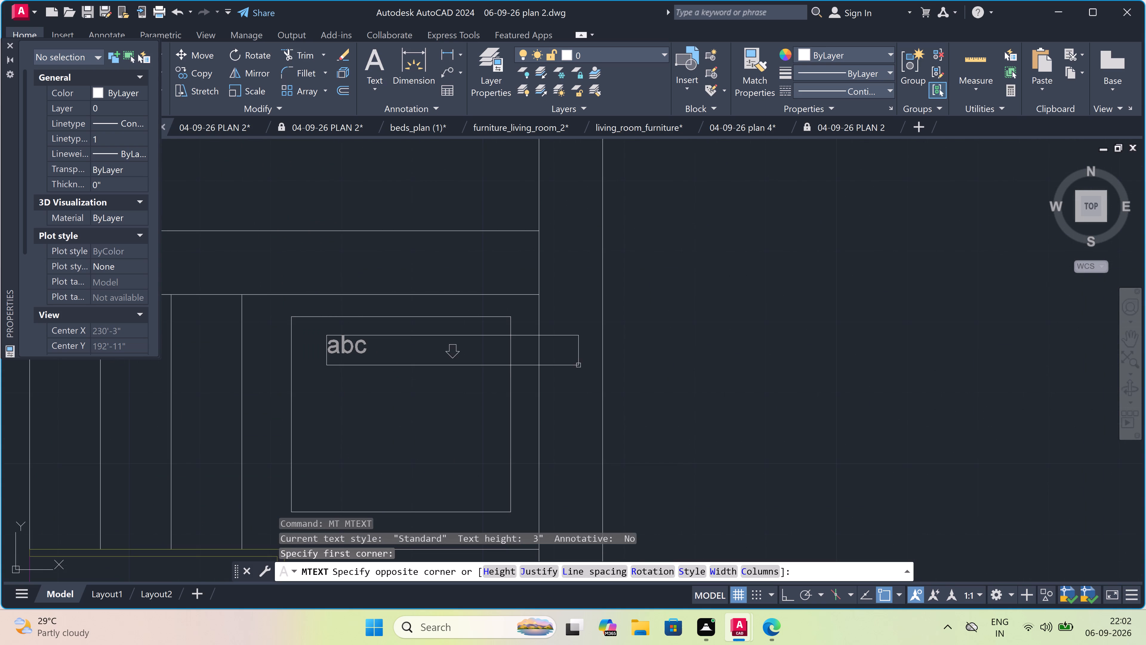
{"action": "left_click", "coordinate": [945, 367]}
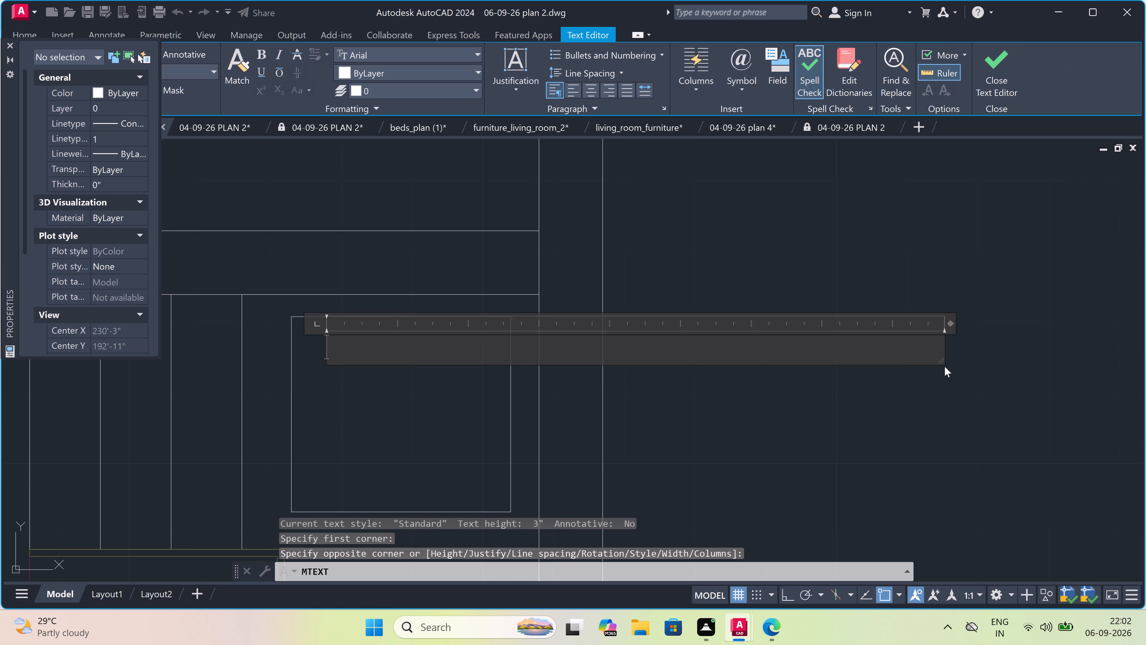
{"action": "type", "text": "HT"}
{"action": "key", "text": "minus"}
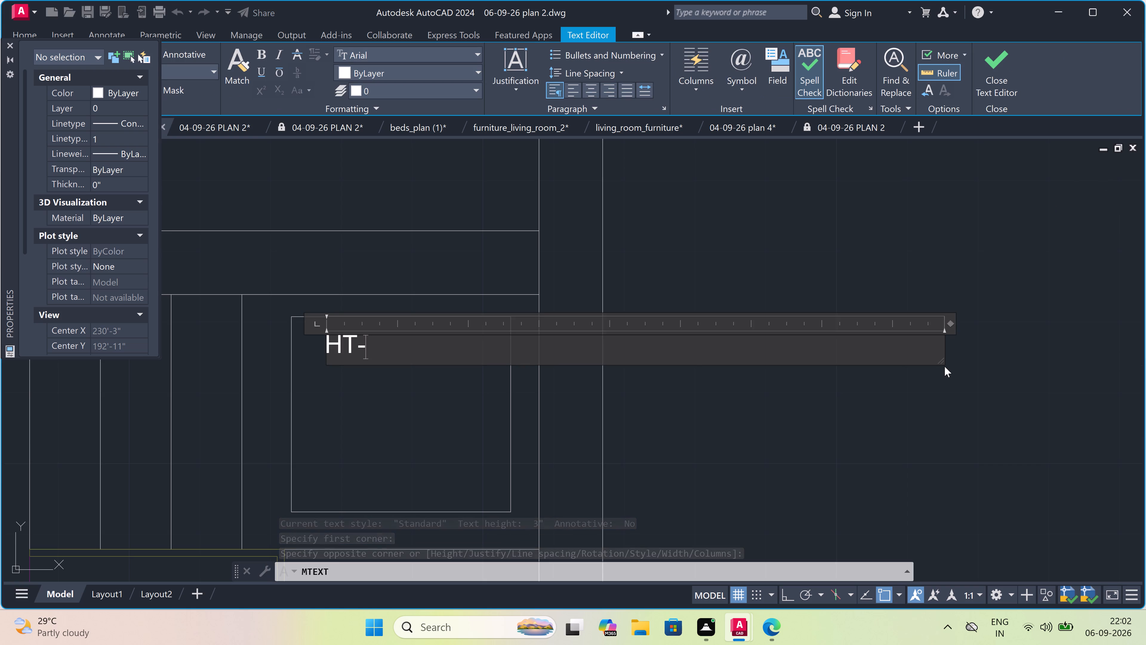
{"action": "type", "text": "11"}
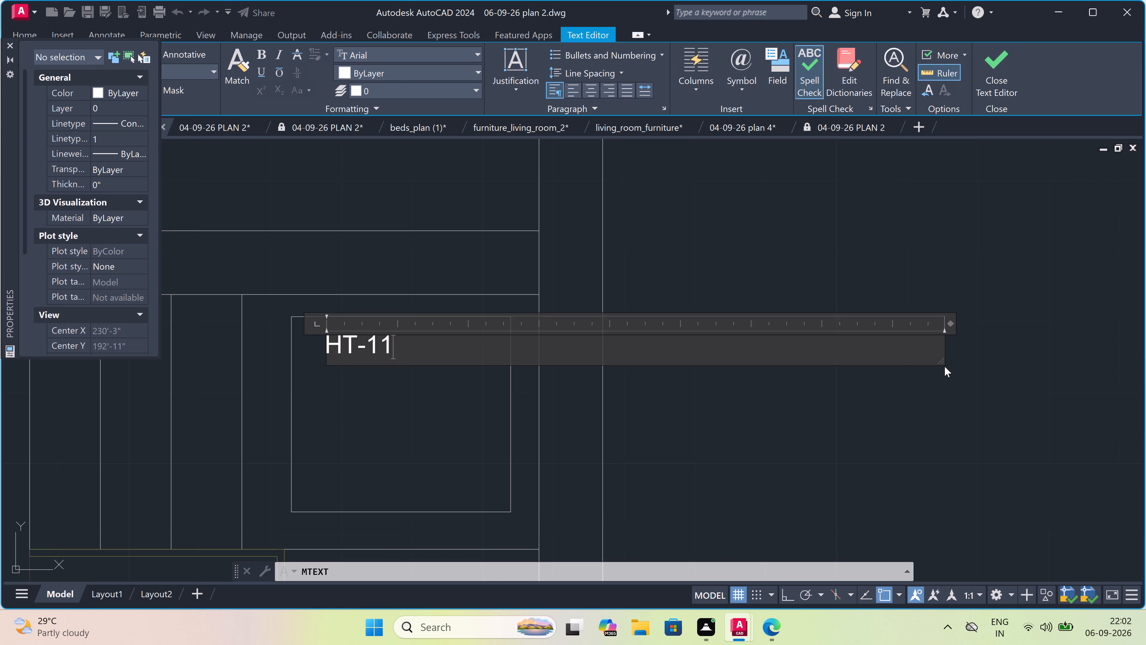
{"action": "key", "text": "apostrophe"}
{"action": "key", "text": "6"}
{"action": "key", "text": "shift+quotedbl"}
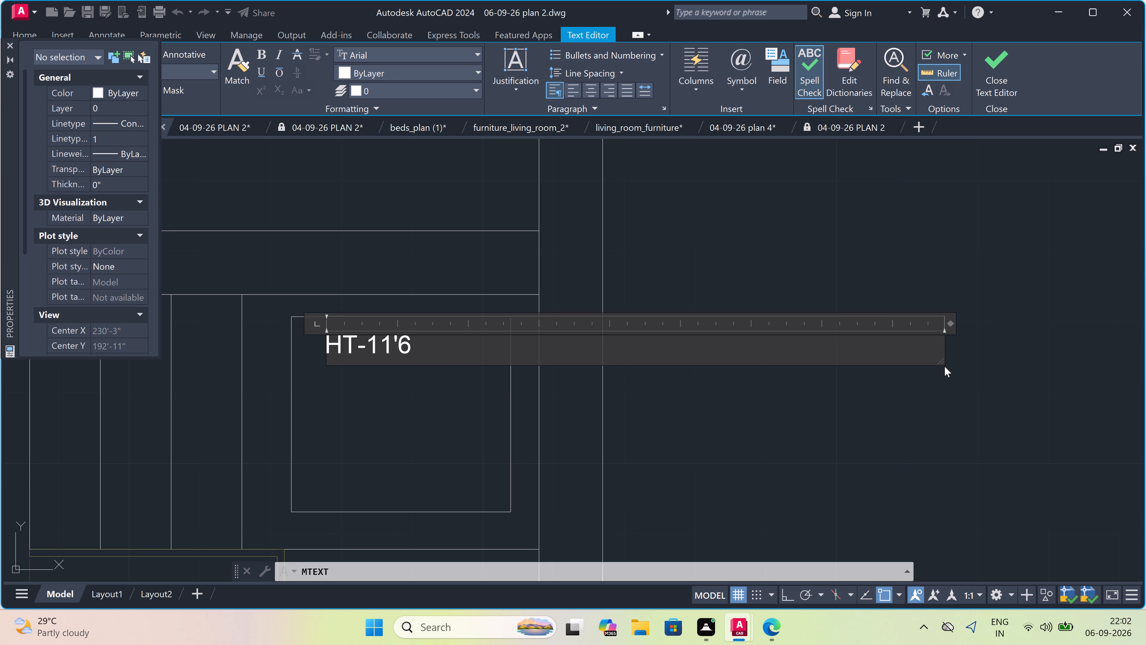
{"action": "key", "text": "Return"}
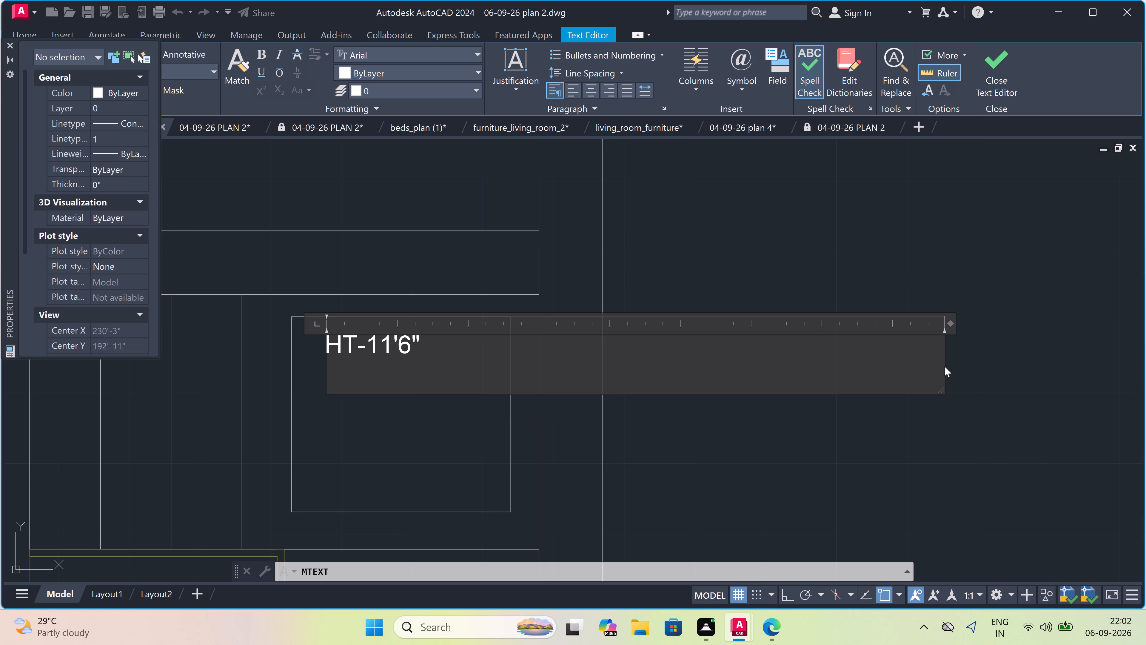
{"action": "type", "text": "T-"}
{"action": "type", "text": "10"}
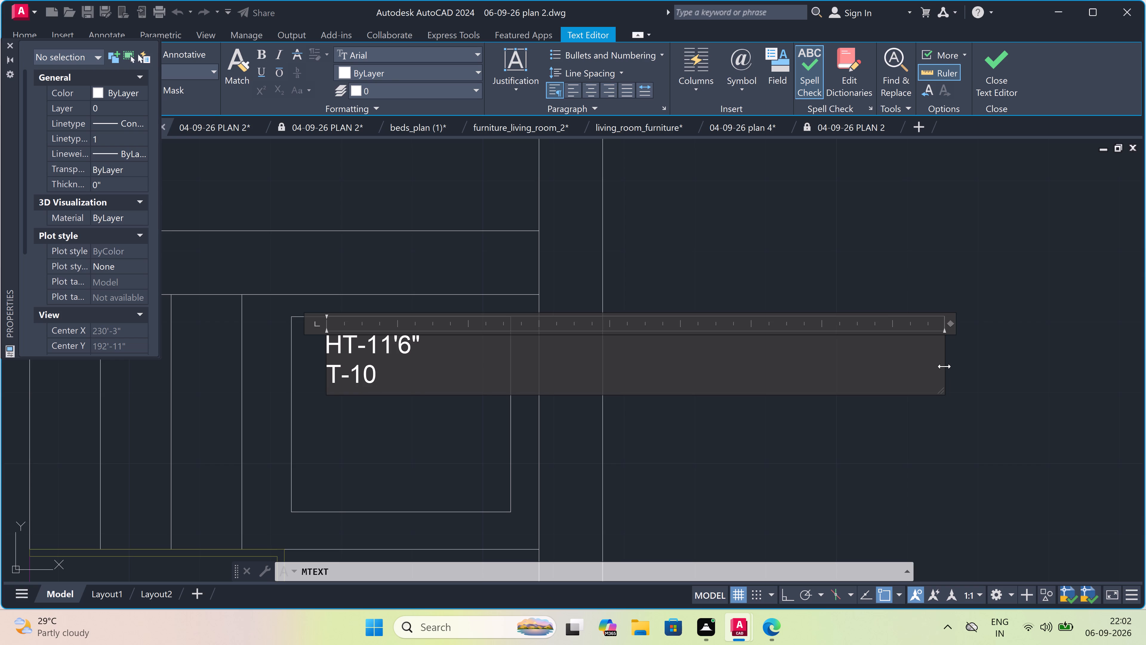
{"action": "key", "text": "shift+quotedbl"}
Complete the stair text with the further lines R-6.9", W-3'6" and STEPS-20.
{"action": "key", "text": "Return"}
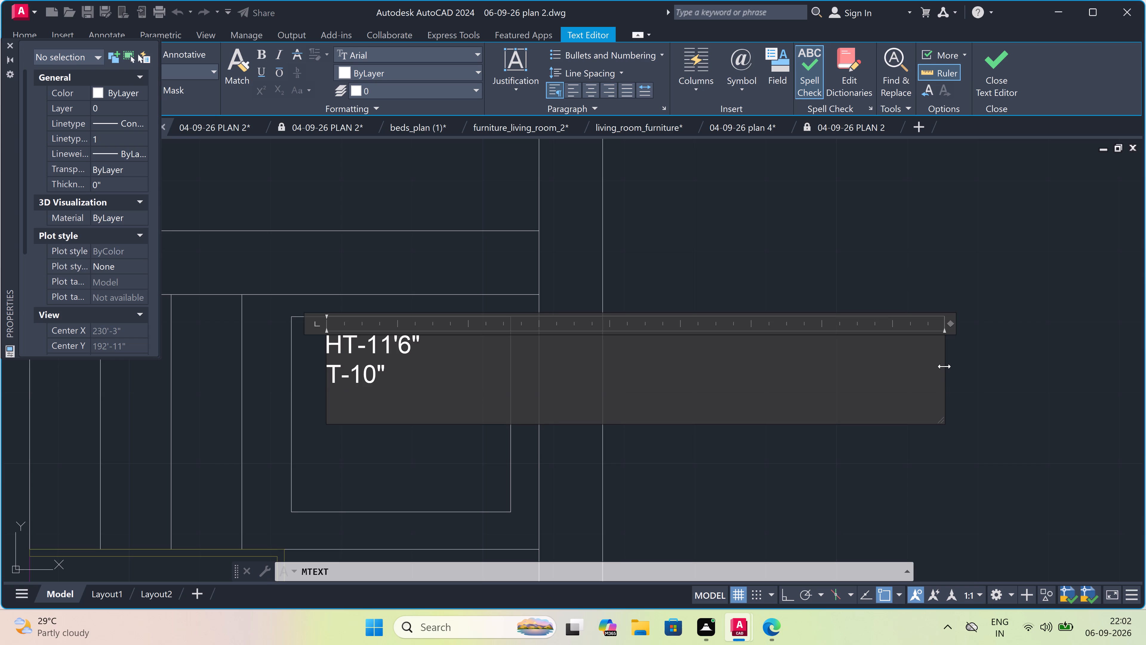
{"action": "key", "text": "r"}
{"action": "key", "text": "minus"}
{"action": "key", "text": "6"}
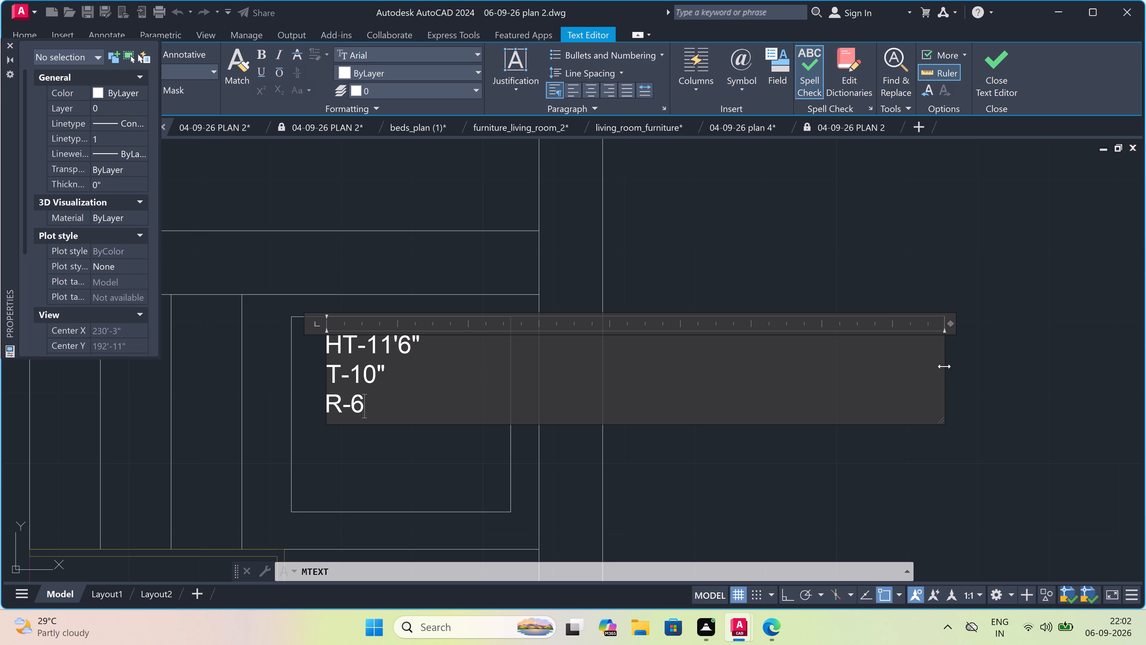
{"action": "type", "text": ".8"}
{"action": "key", "text": "BackSpace"}
{"action": "key", "text": "9"}
{"action": "key", "text": "shift+quotedbl"}
{"action": "key", "text": "Return"}
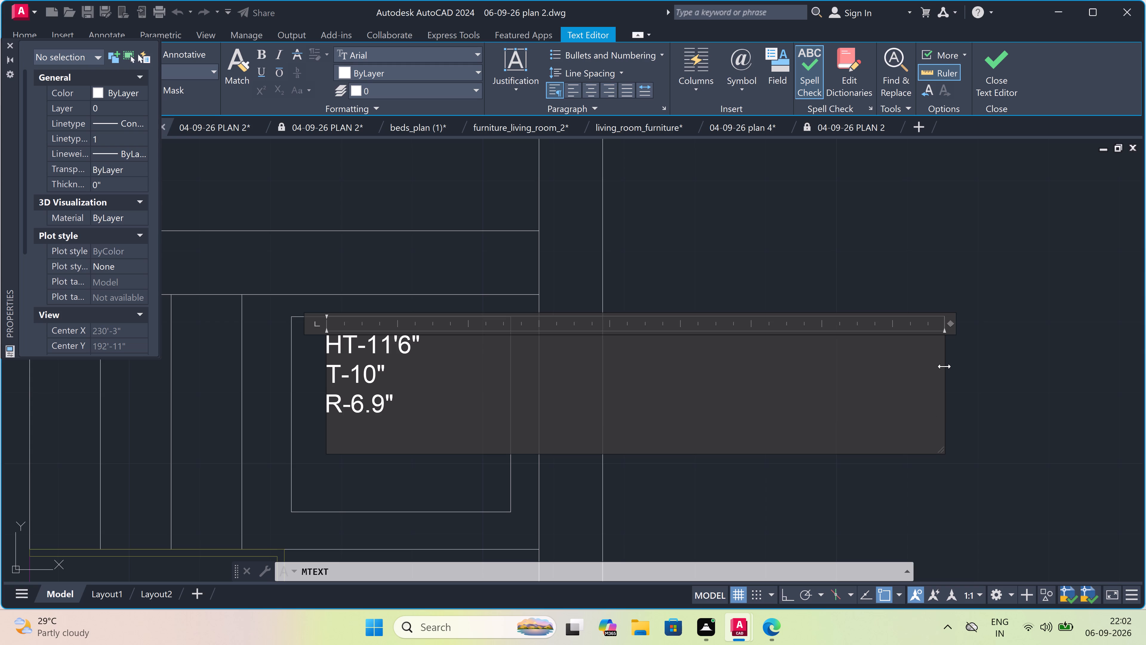
{"action": "type", "text": "W-"}
{"action": "key", "text": "3"}
{"action": "type", "text": "'6"}
{"action": "key", "text": "shift+quotedbl"}
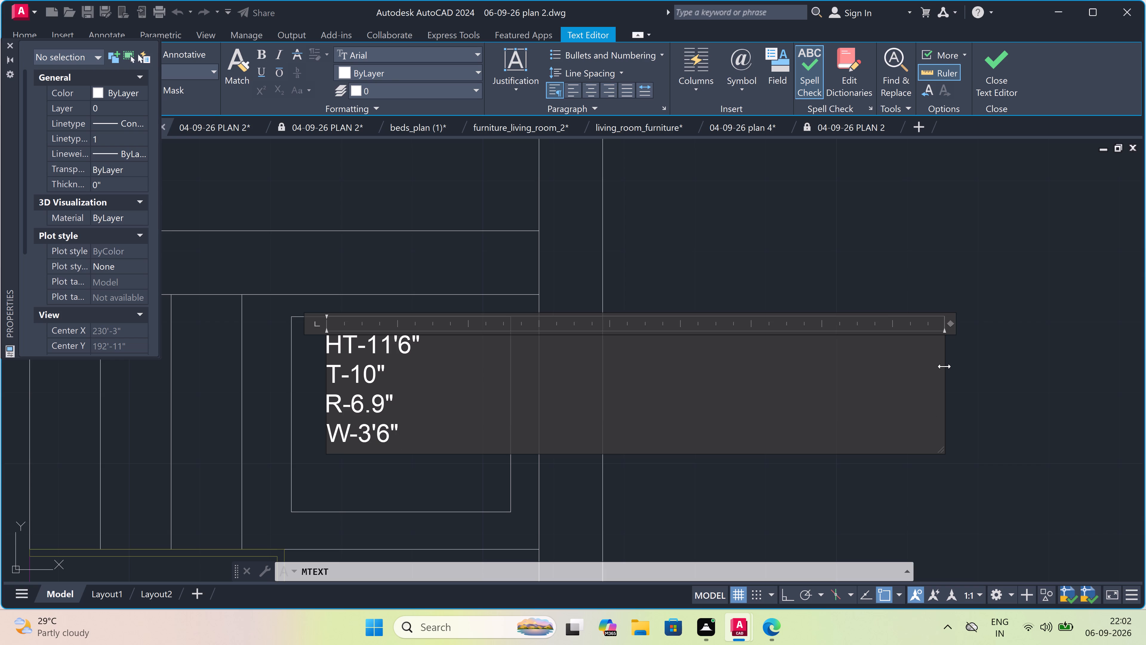
{"action": "key", "text": "Return"}
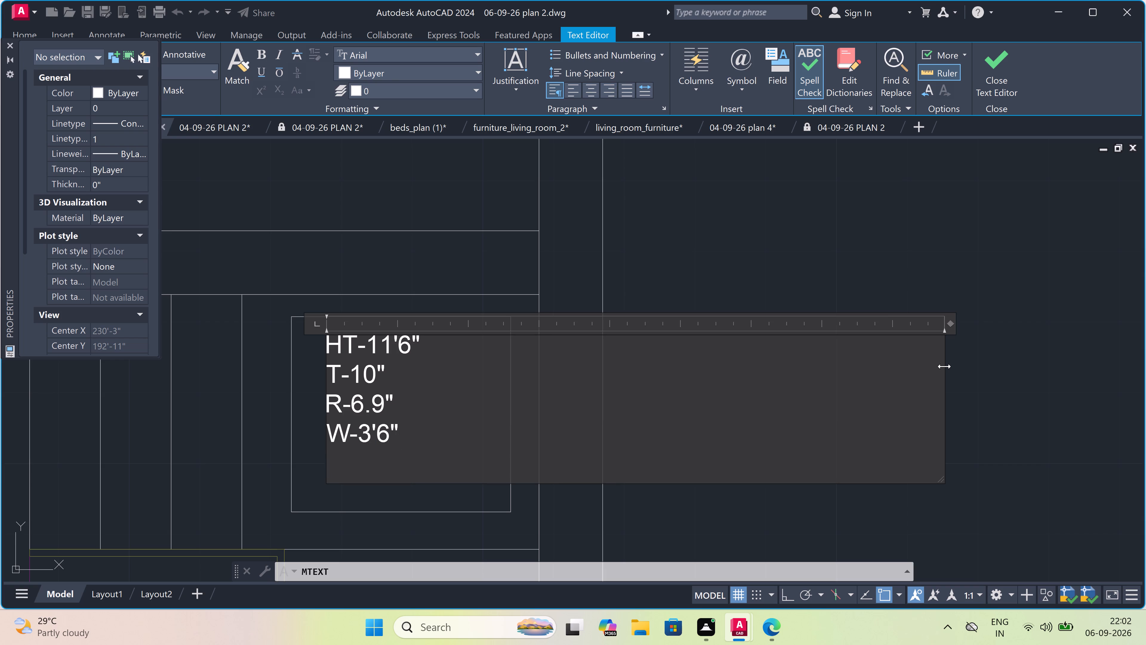
{"action": "type", "text": "STEP"}
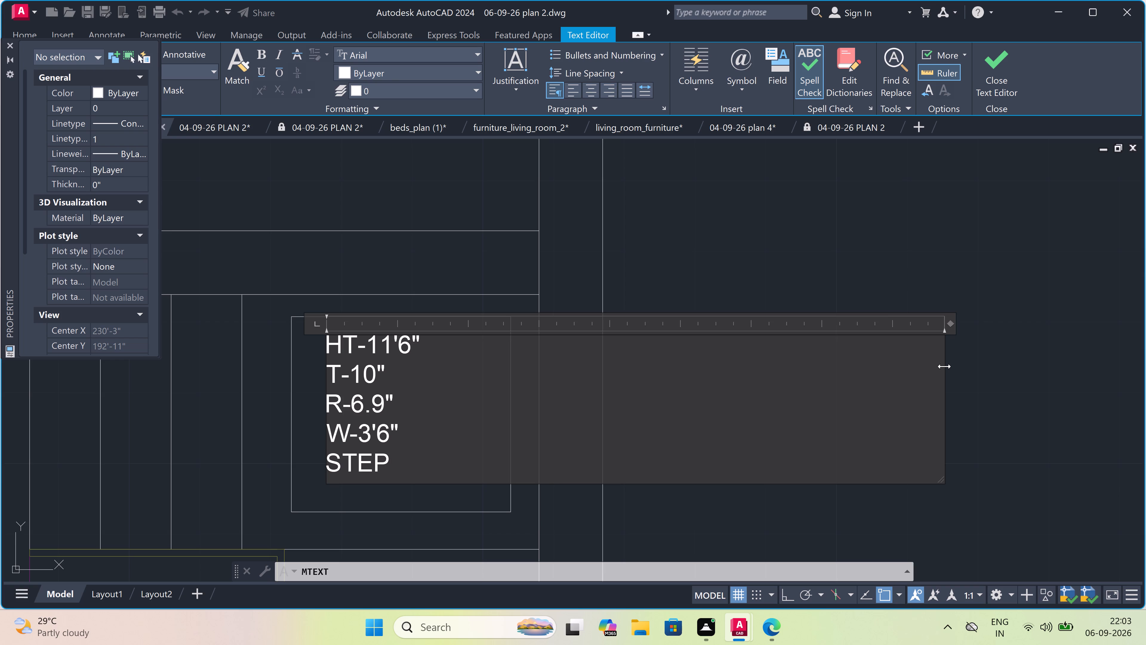
{"action": "key", "text": "s"}
{"action": "key", "text": "minus"}
{"action": "type", "text": "20"}
{"action": "left_click", "coordinate": [849, 272]}
Add multiline text reading U P in the open space beside the start of the stair flight, below the kitchen.
{"action": "scroll", "coordinate": [409, 440], "scroll_direction": "down", "scroll_amount": 3}
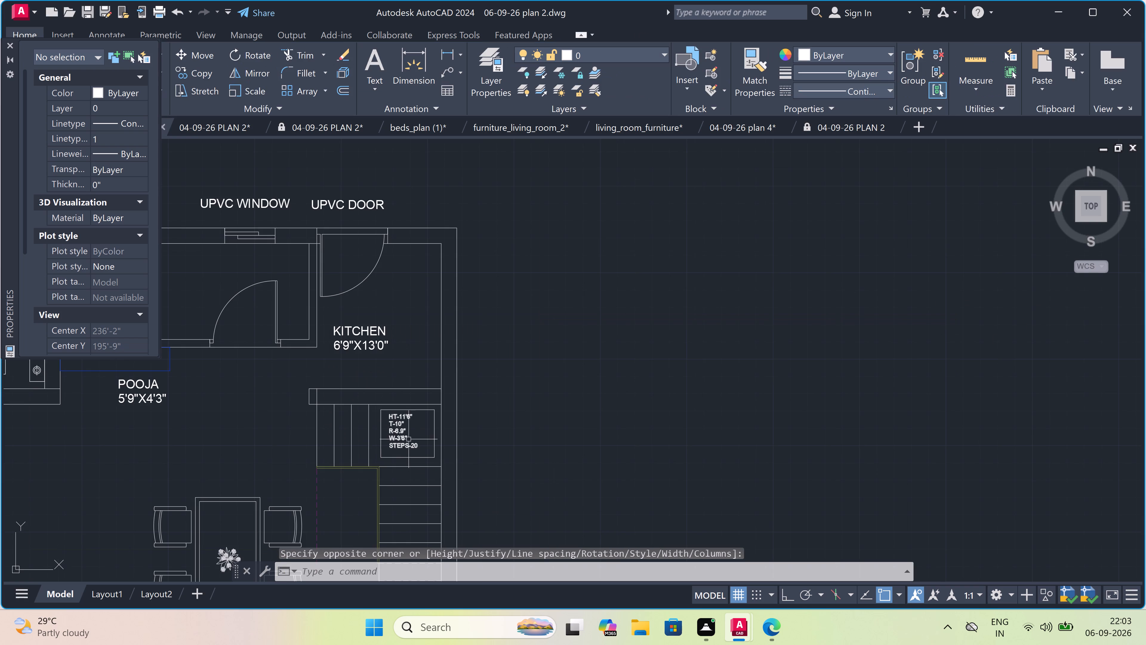
{"action": "scroll", "coordinate": [398, 452], "scroll_direction": "down", "scroll_amount": 3}
{"action": "scroll", "coordinate": [392, 496], "scroll_direction": "up", "scroll_amount": 1}
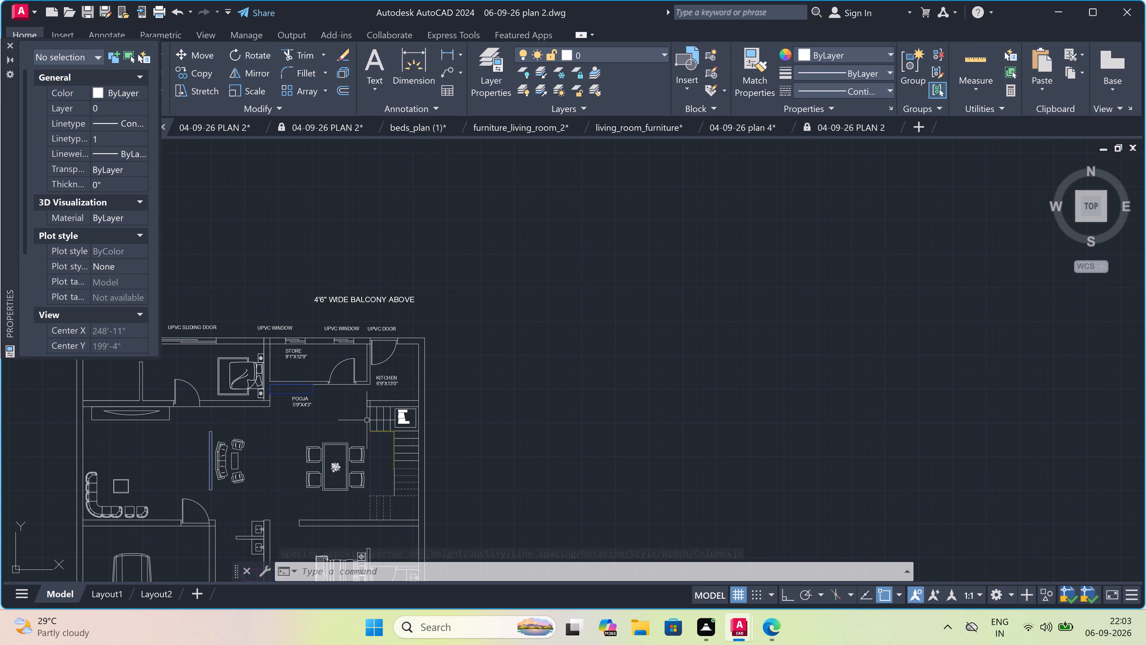
{"action": "scroll", "coordinate": [359, 409], "scroll_direction": "up", "scroll_amount": 5}
{"action": "scroll", "coordinate": [358, 424], "scroll_direction": "down", "scroll_amount": 2}
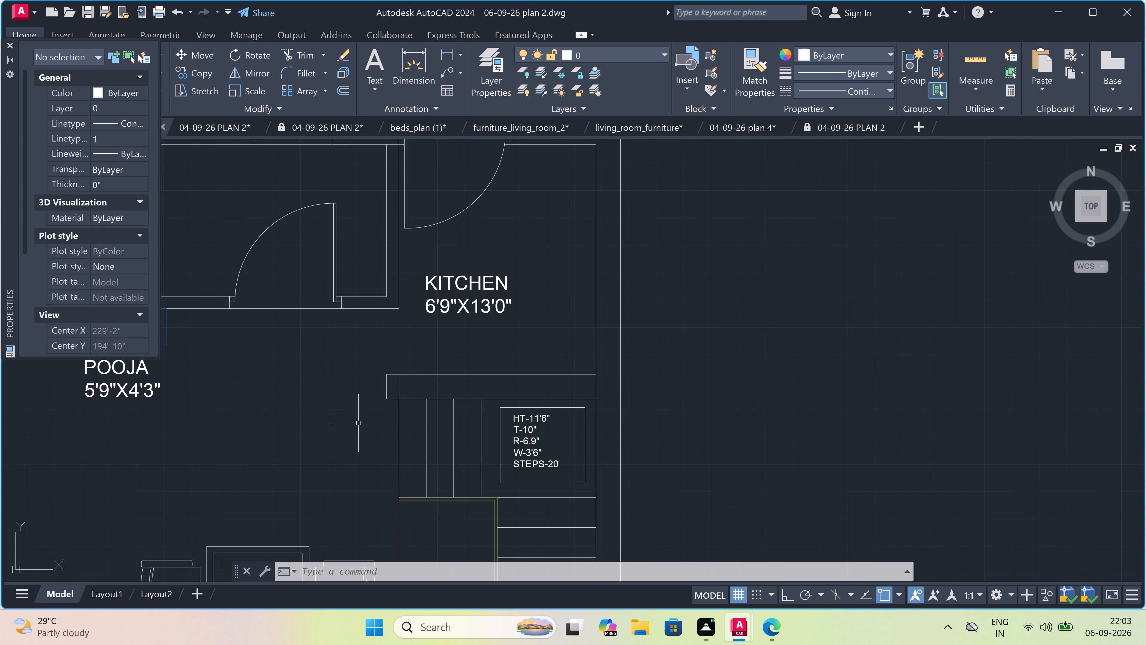
{"action": "type", "text": "UP"}
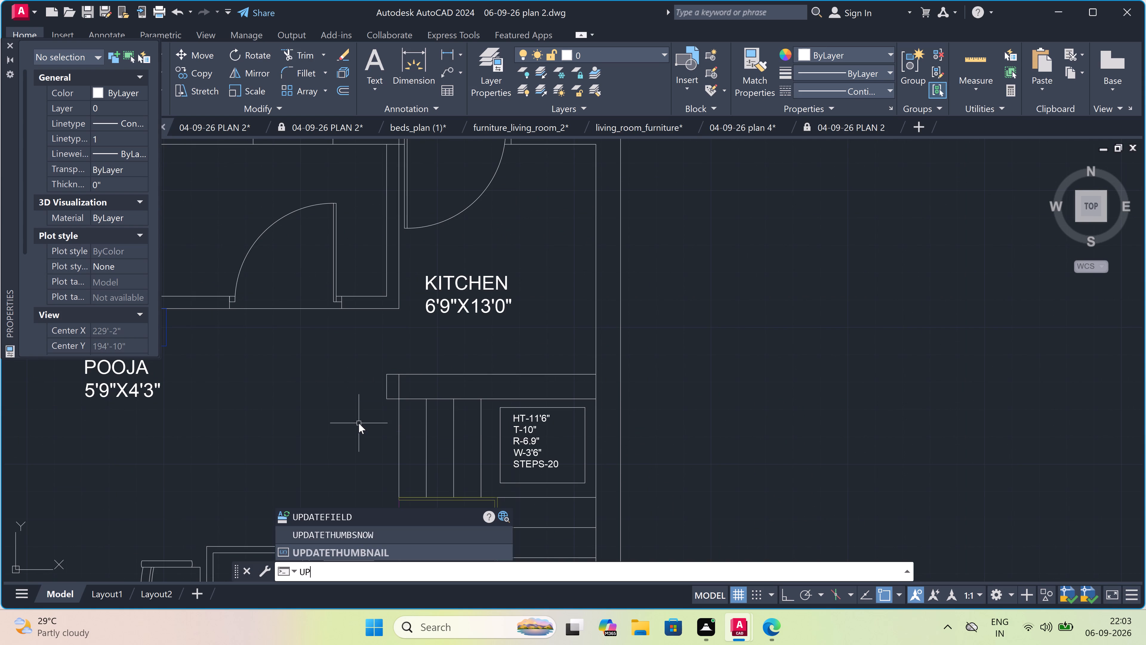
{"action": "key", "text": "Escape"}
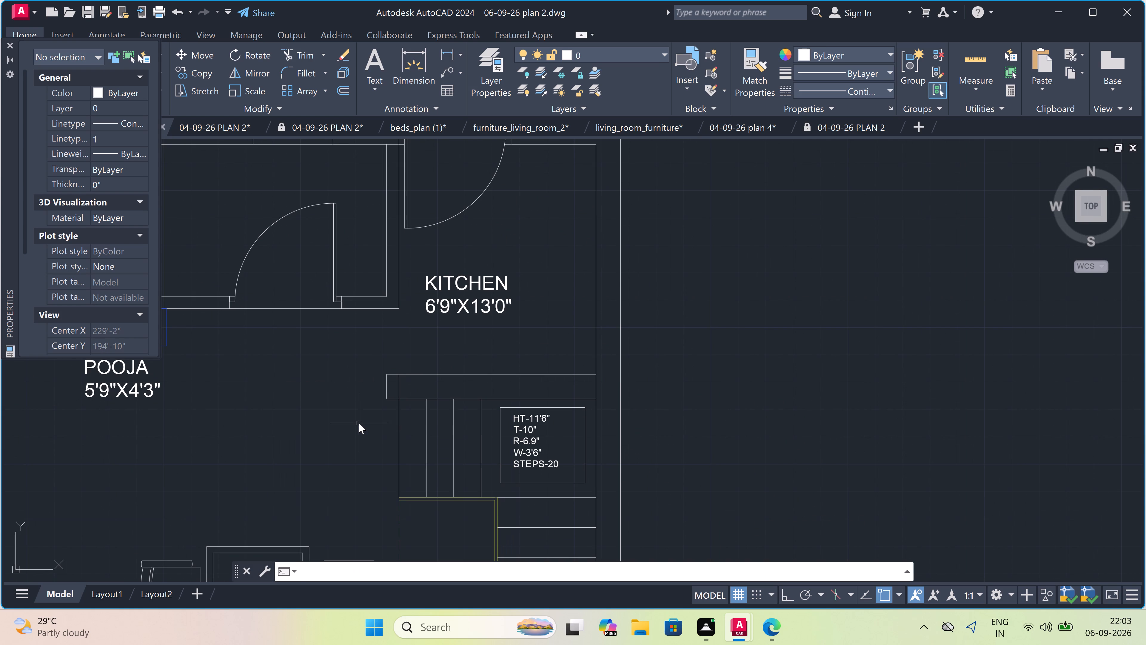
{"action": "type", "text": "MT"}
{"action": "key", "text": "space"}
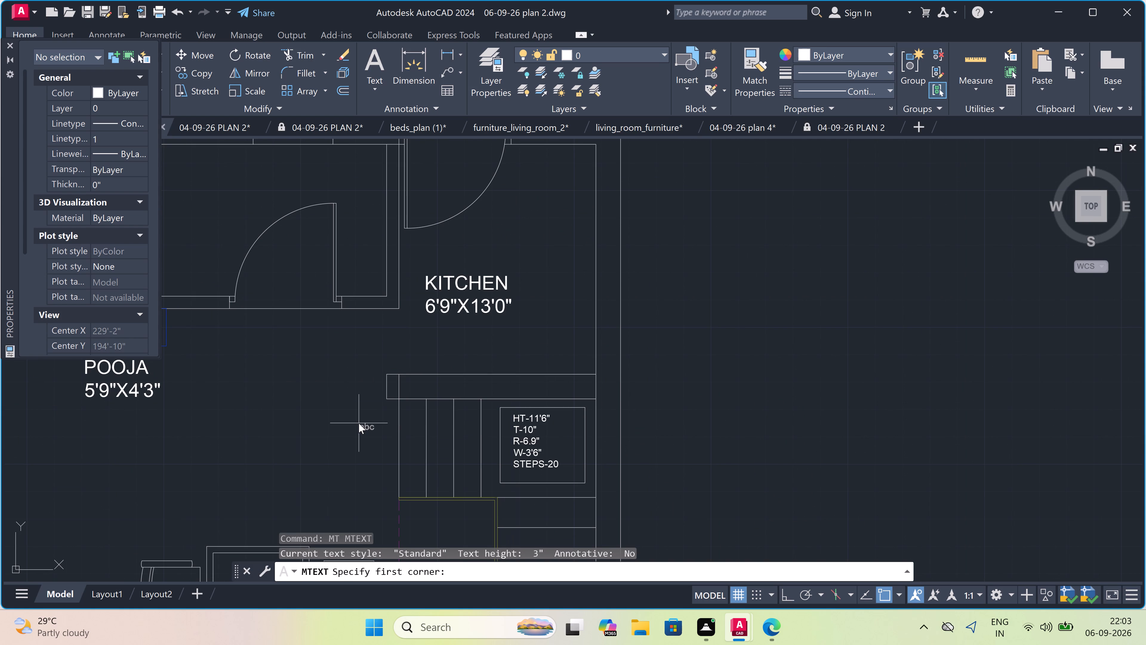
{"action": "left_click", "coordinate": [322, 430]}
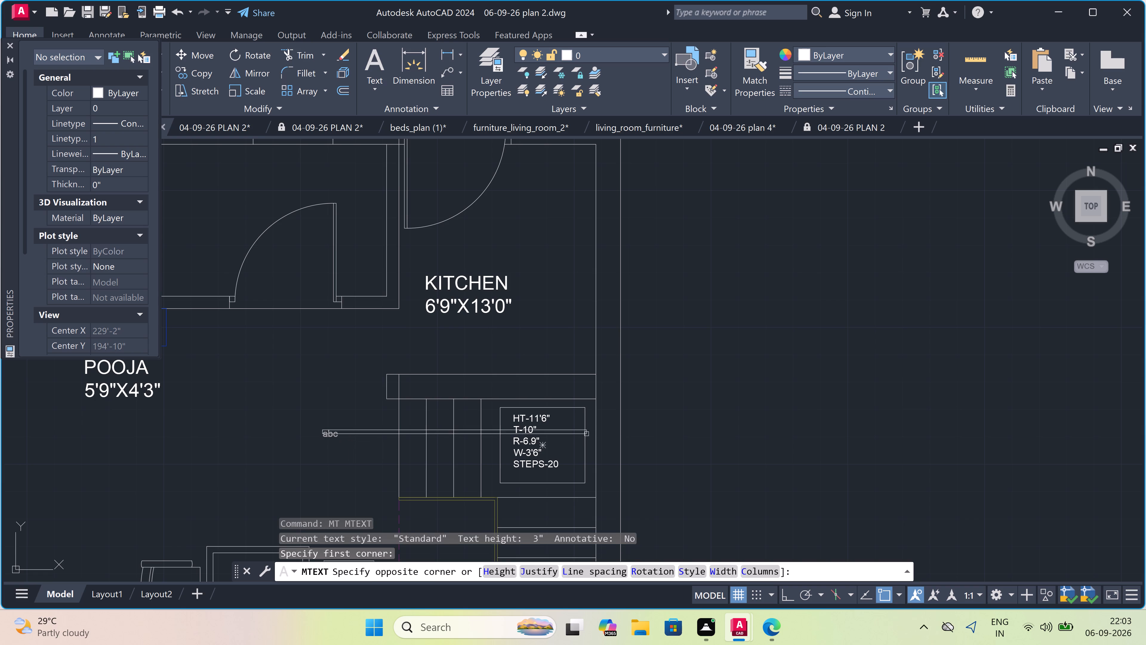
{"action": "double_click", "coordinate": [755, 429]}
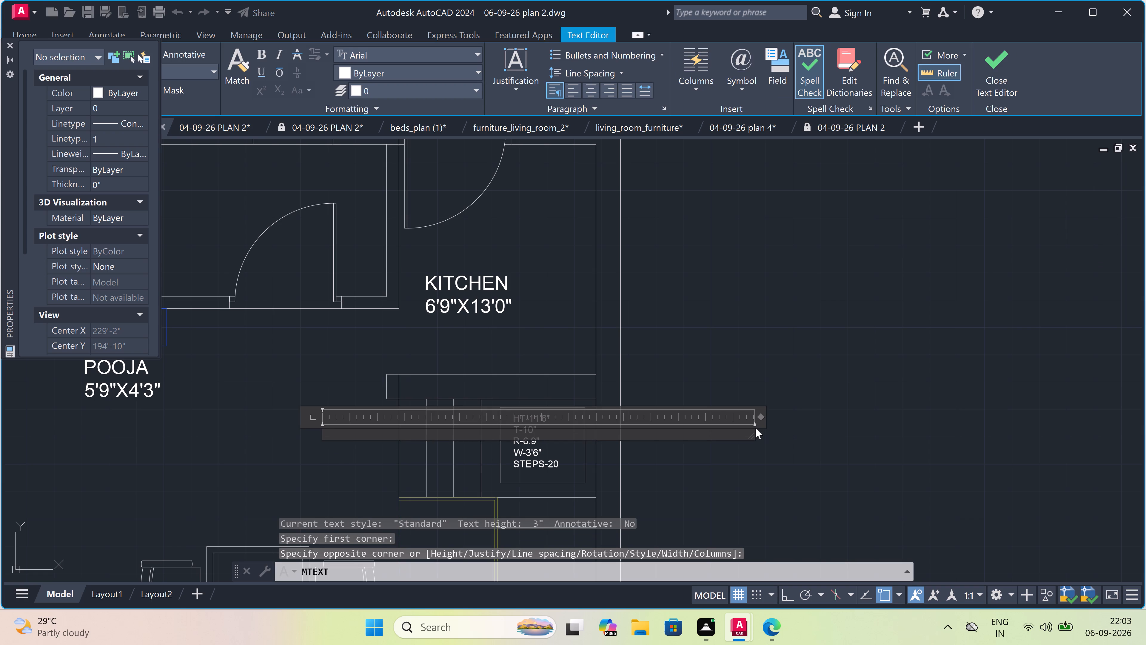
{"action": "key", "text": "u"}
{"action": "key", "text": "space"}
{"action": "type", "text": "P"}
{"action": "left_click", "coordinate": [355, 465]}
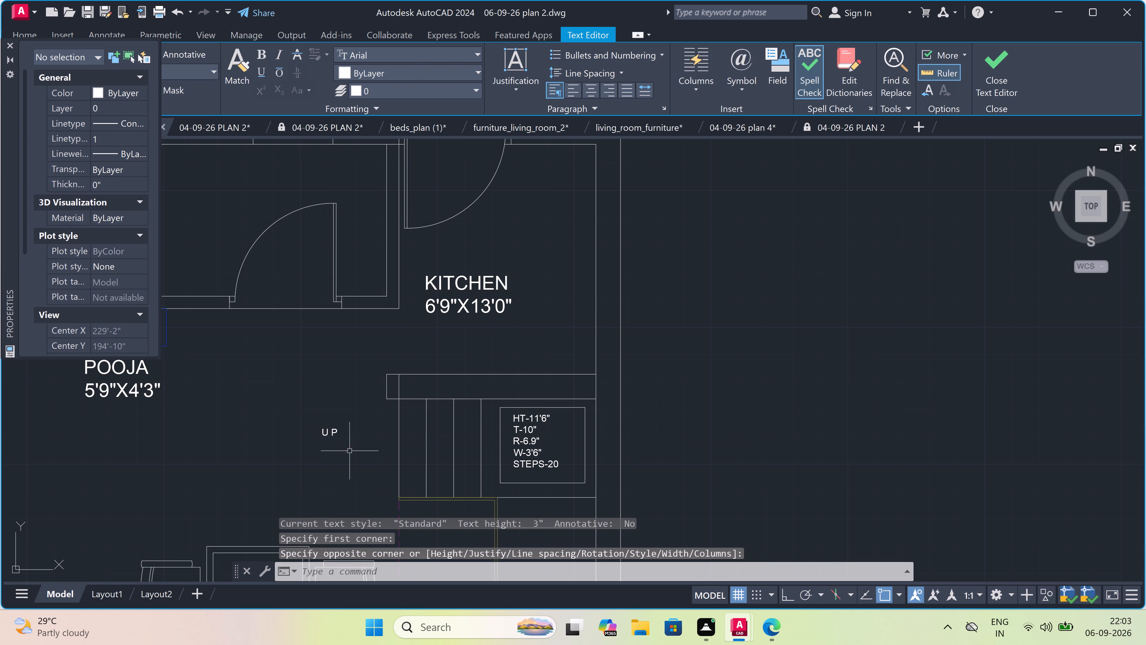
Set the text height of the U P label to 6".
{"action": "left_click", "coordinate": [335, 434]}
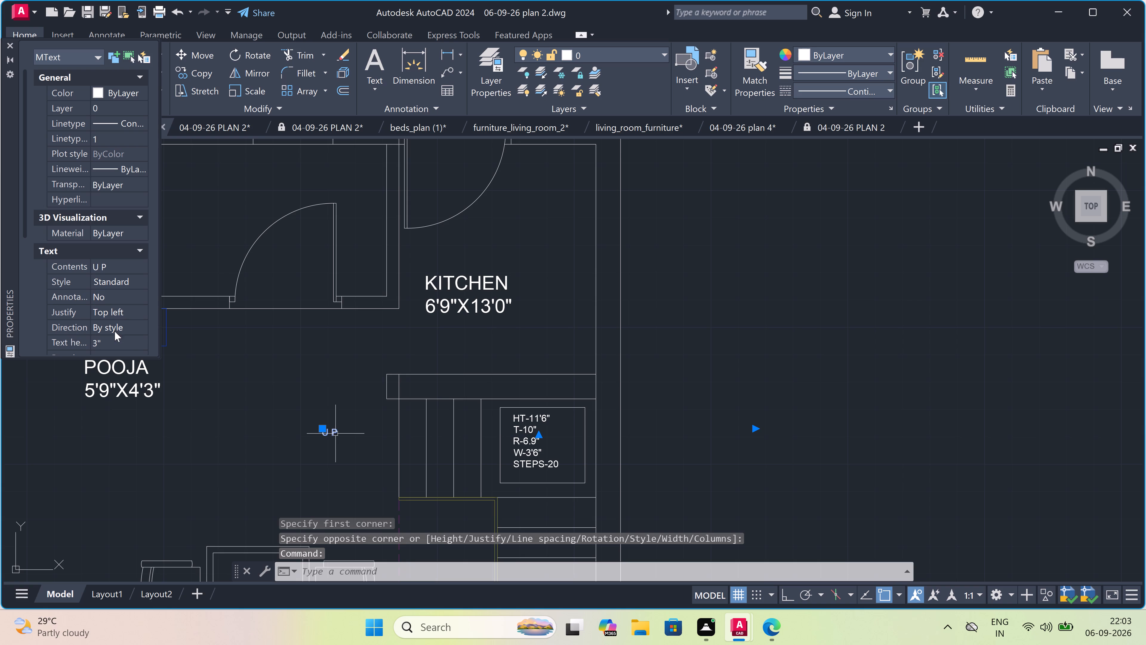
{"action": "left_click", "coordinate": [119, 335]}
{"action": "key", "text": "BackSpace"}
{"action": "key", "text": "BackSpace"}
{"action": "key", "text": "BackSpace"}
{"action": "key", "text": "BackSpace"}
{"action": "key", "text": "BackSpace"}
{"action": "key", "text": "BackSpace"}
{"action": "key", "text": "BackSpace"}
{"action": "key", "text": "BackSpace"}
{"action": "key", "text": "BackSpace"}
{"action": "key", "text": "BackSpace"}
{"action": "key", "text": "BackSpace"}
{"action": "key", "text": "BackSpace"}
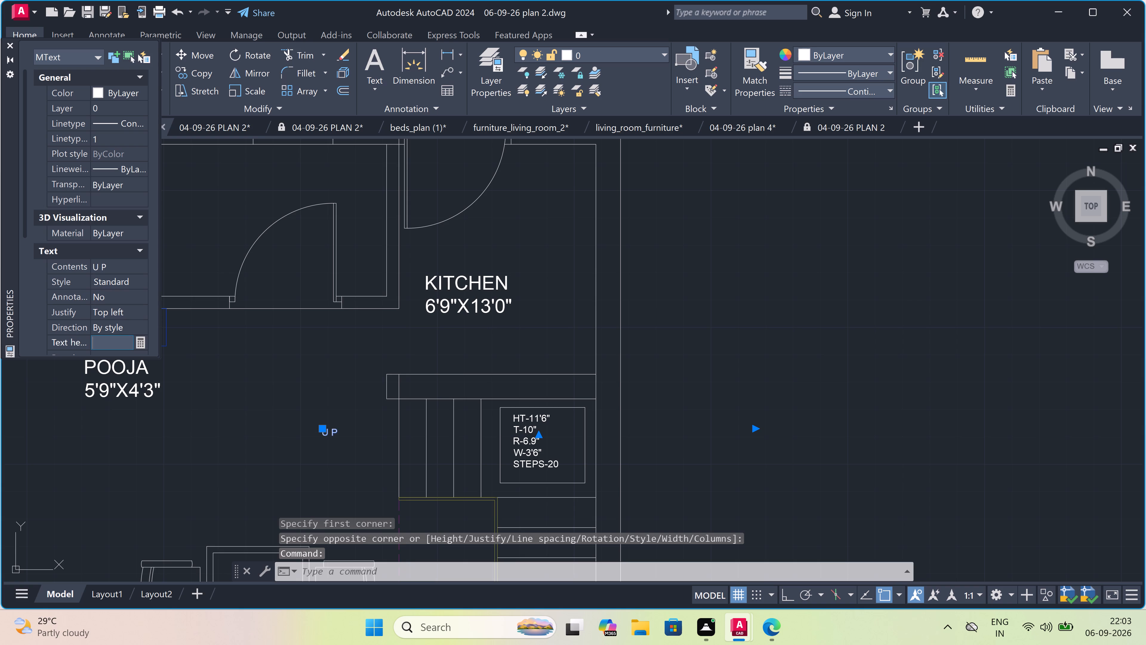
{"action": "key", "text": "6"}
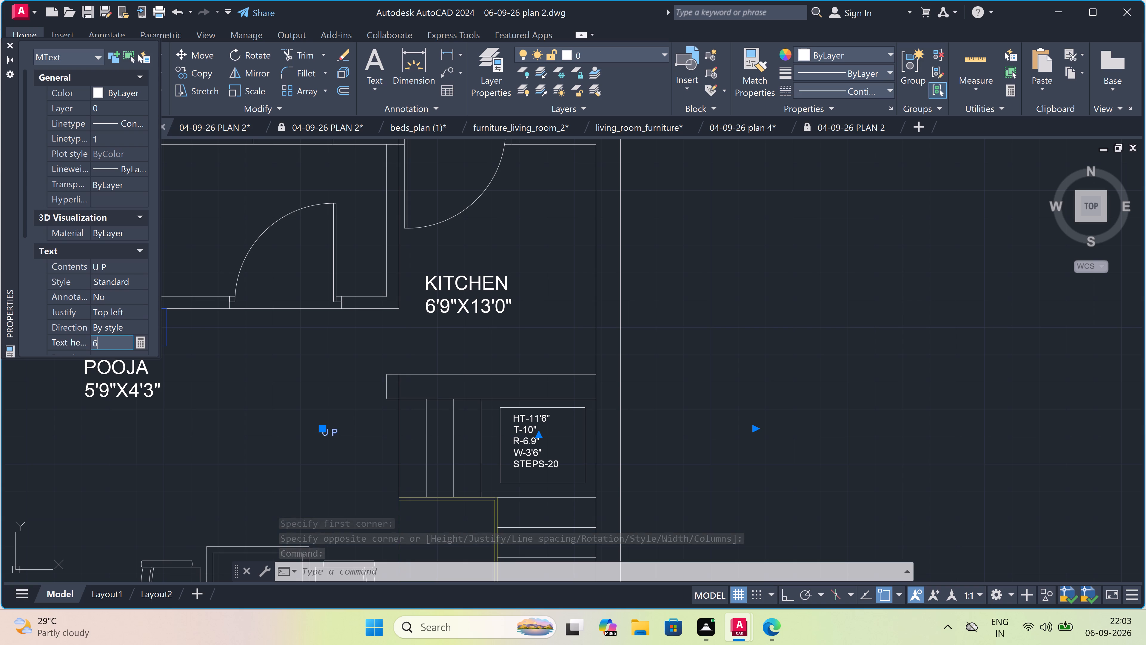
{"action": "key", "text": "shift+quotedbl"}
{"action": "left_click", "coordinate": [218, 386]}
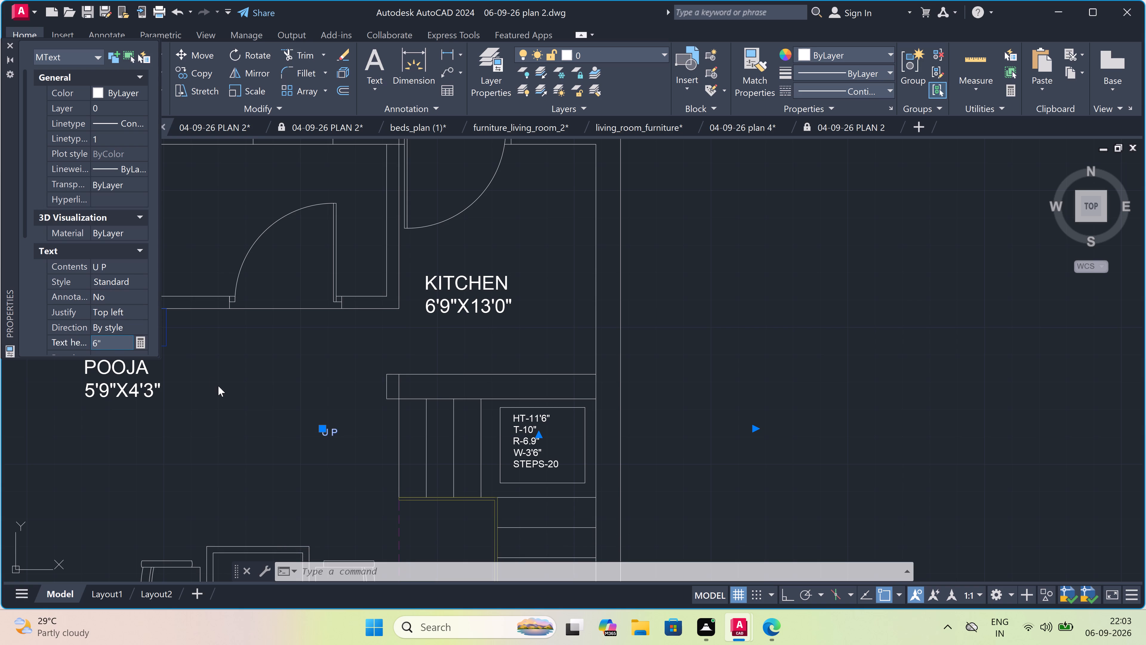
{"action": "key", "text": "Escape"}
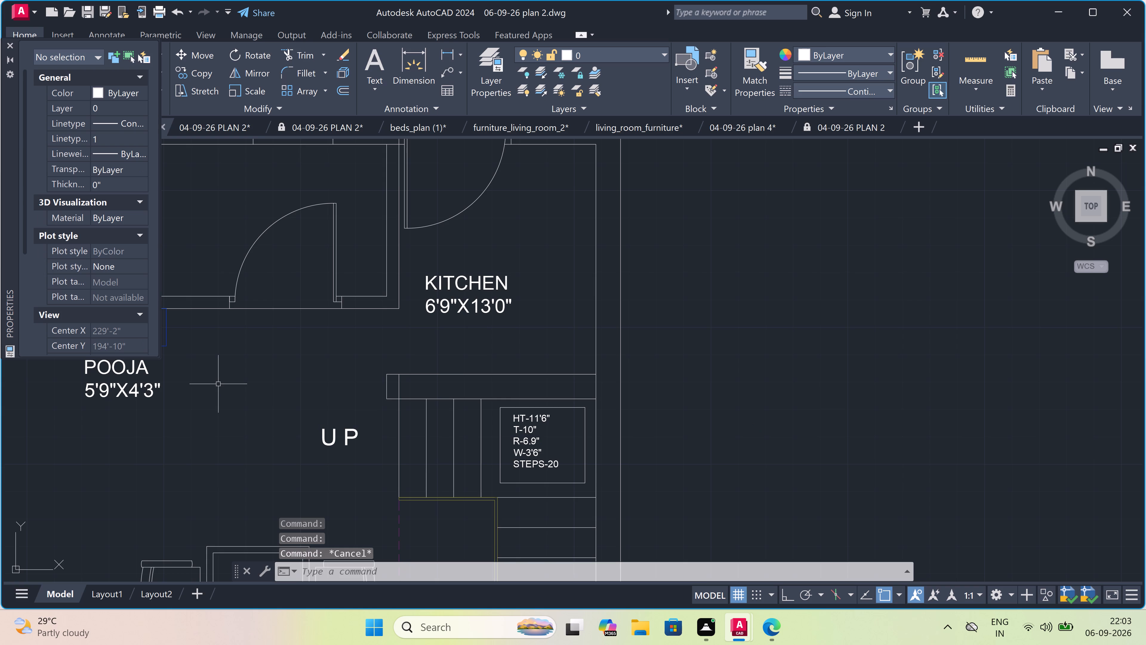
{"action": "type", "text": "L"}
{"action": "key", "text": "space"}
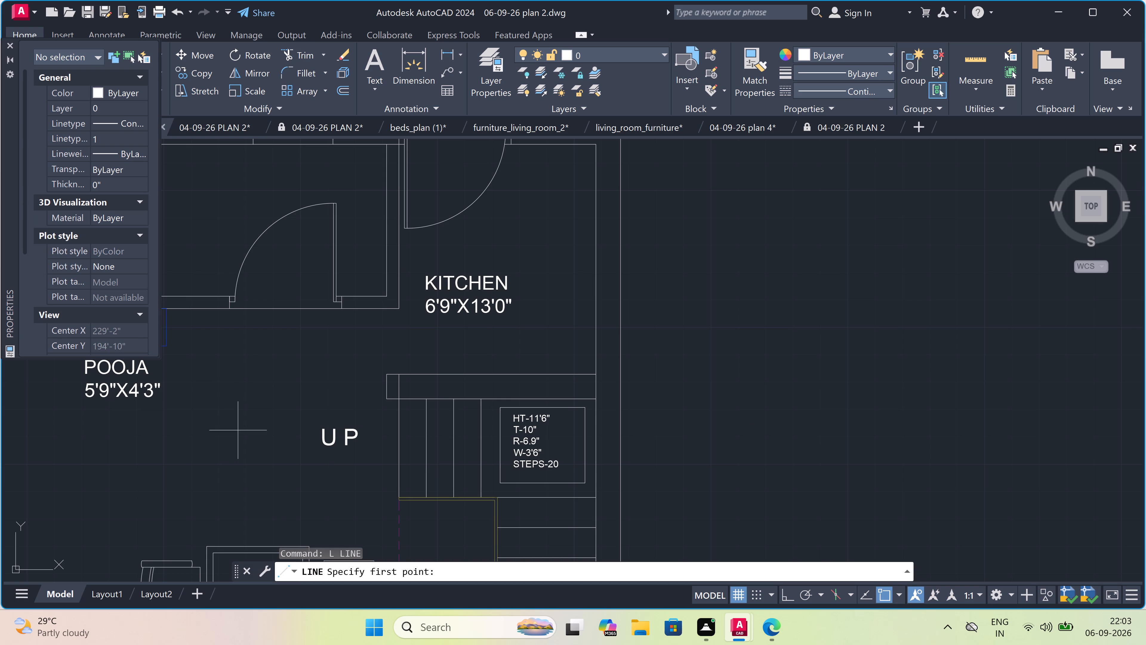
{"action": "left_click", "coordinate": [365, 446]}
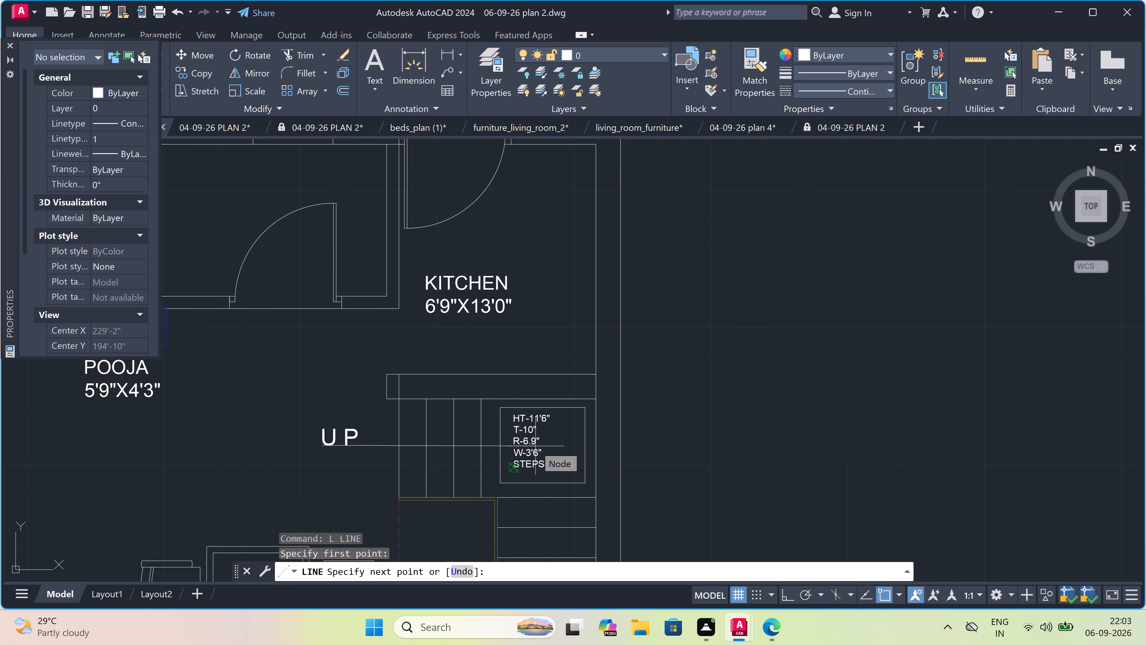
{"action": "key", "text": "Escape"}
Draw a stair direction line from the U P label straight across the treads to the landing, turning down to the third tread line below it.
{"action": "scroll", "coordinate": [535, 446], "scroll_direction": "down", "scroll_amount": 4}
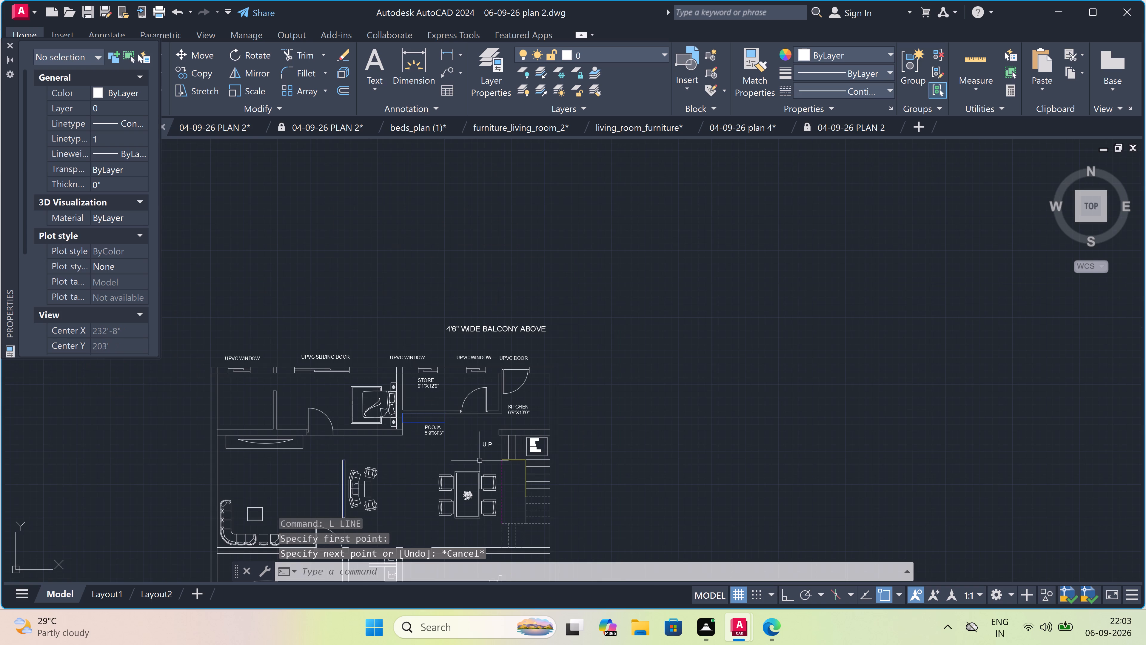
{"action": "scroll", "coordinate": [503, 460], "scroll_direction": "up", "scroll_amount": 5}
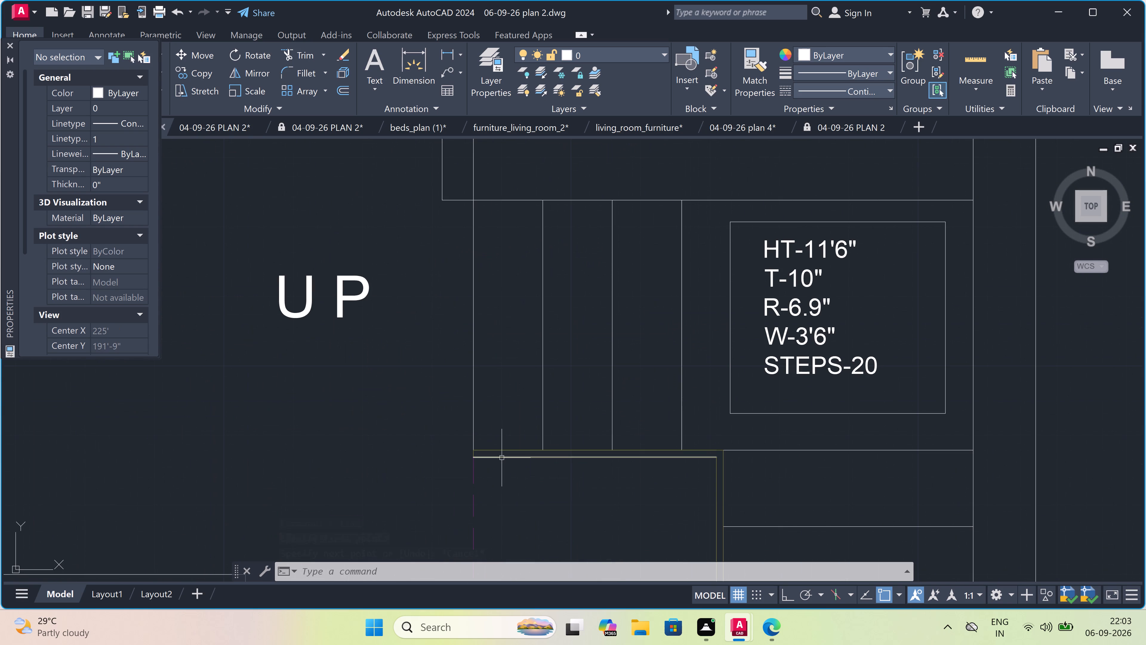
{"action": "type", "text": "L"}
{"action": "key", "text": "space"}
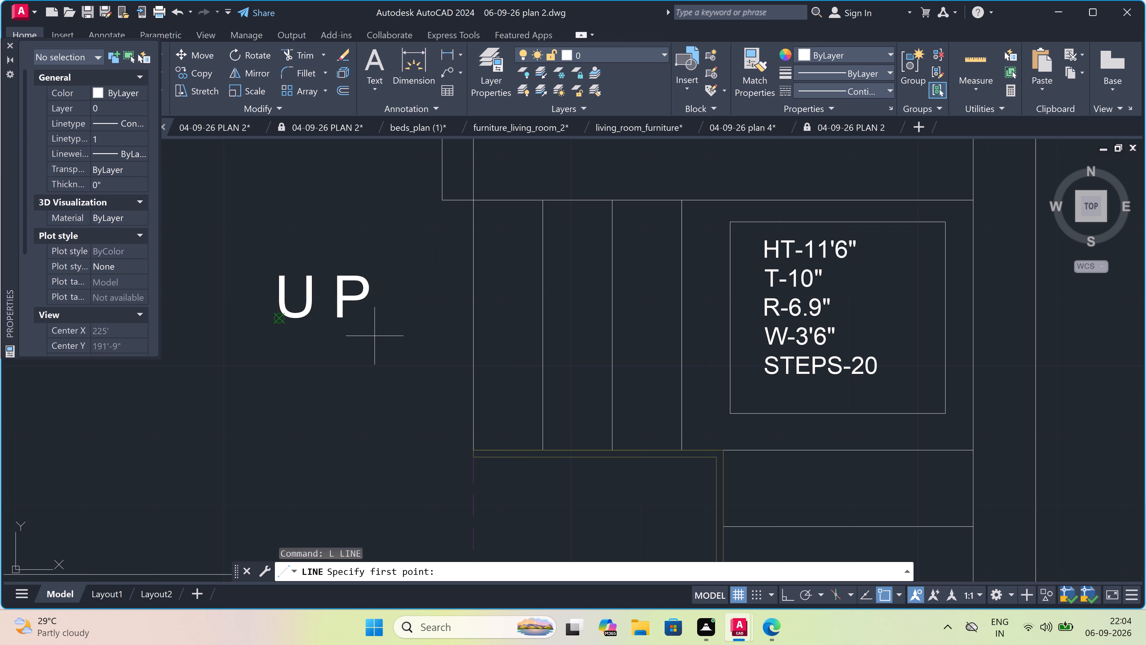
{"action": "double_click", "coordinate": [392, 320]}
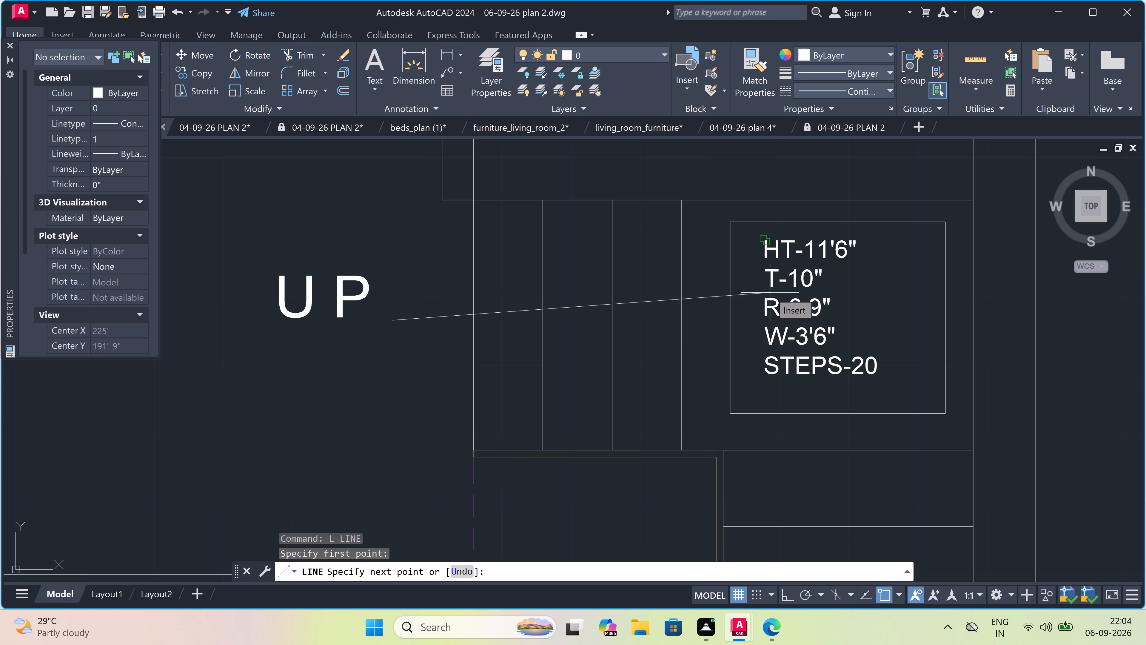
{"action": "key", "text": "F8"}
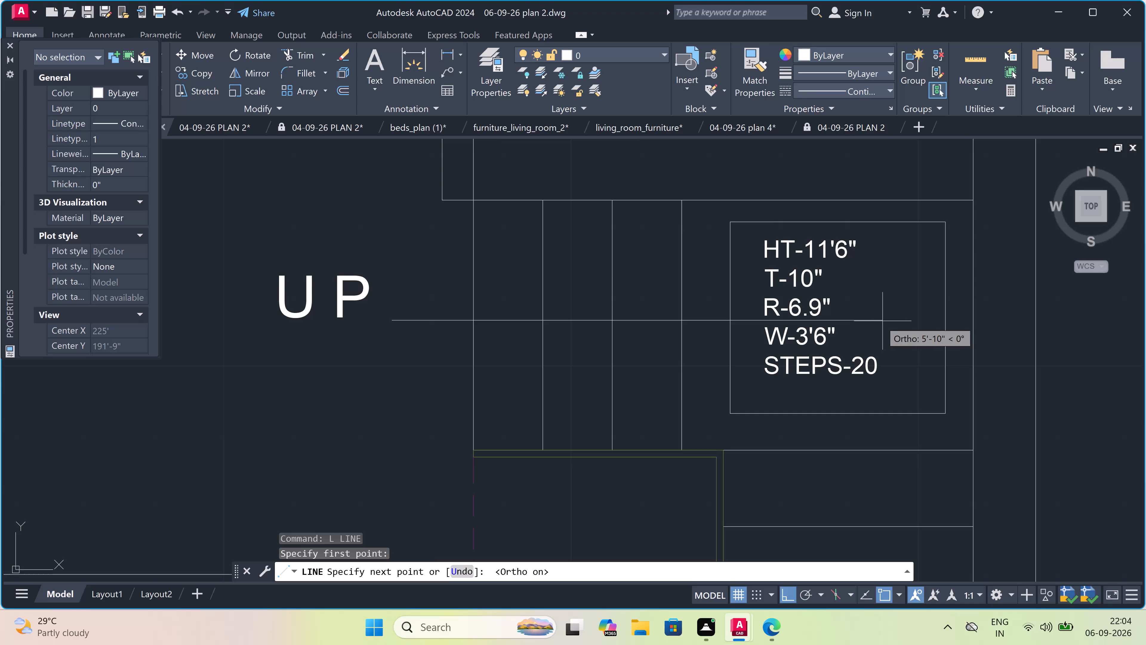
{"action": "left_click", "coordinate": [857, 321]}
{"action": "scroll", "coordinate": [857, 321], "scroll_direction": "down", "scroll_amount": 4}
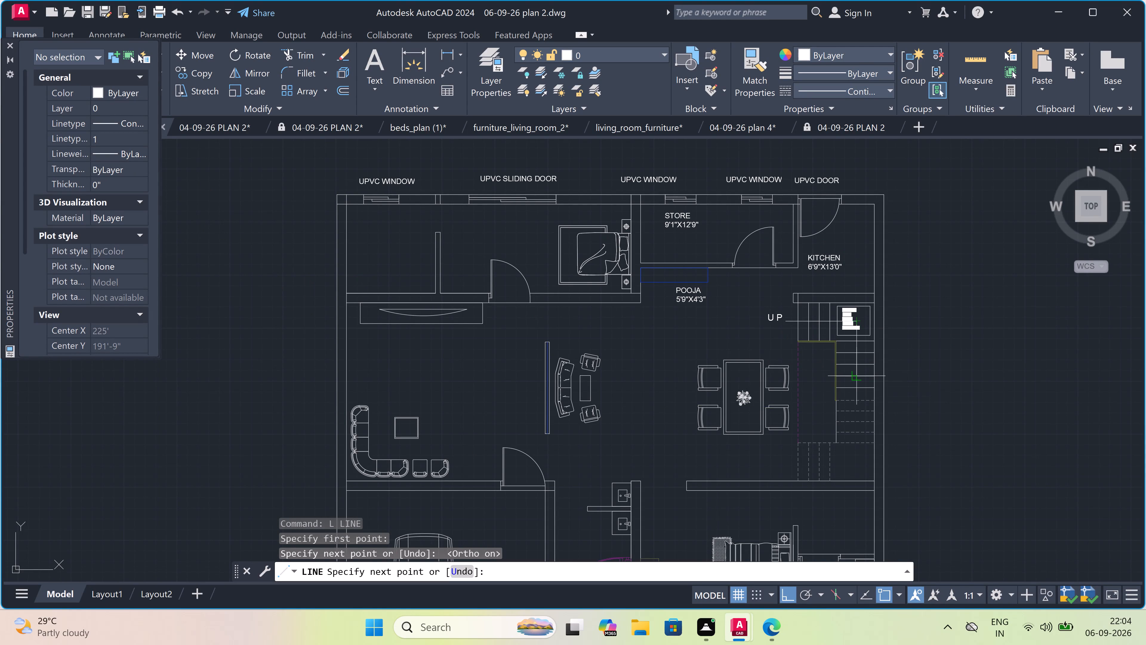
{"action": "scroll", "coordinate": [858, 372], "scroll_direction": "up", "scroll_amount": 3}
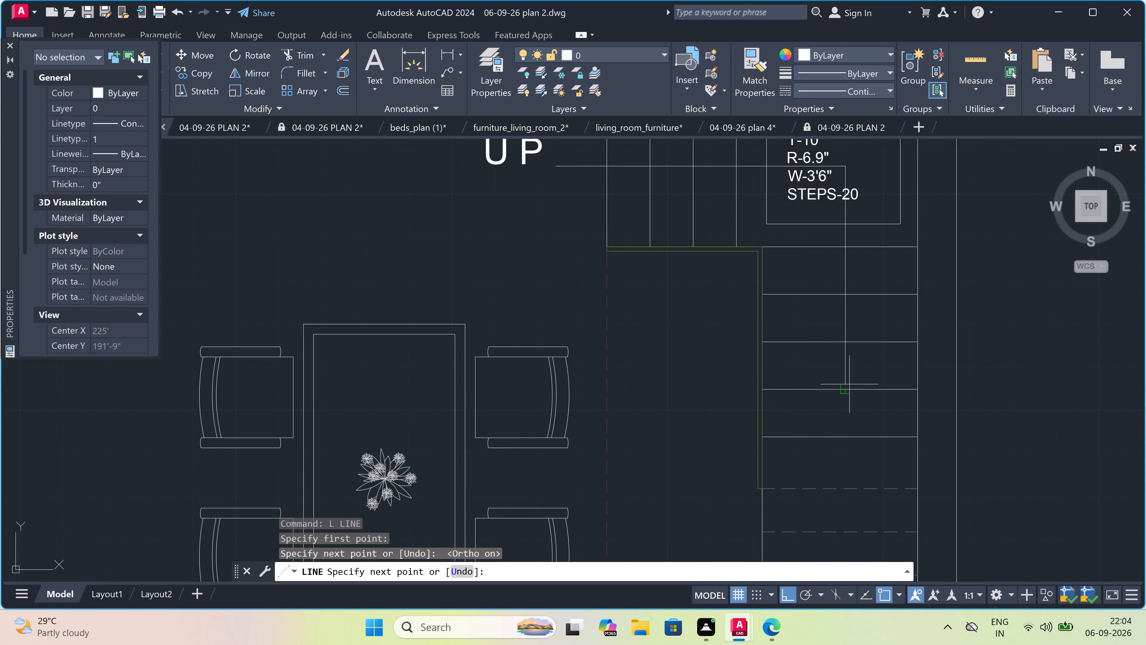
{"action": "left_click", "coordinate": [848, 387]}
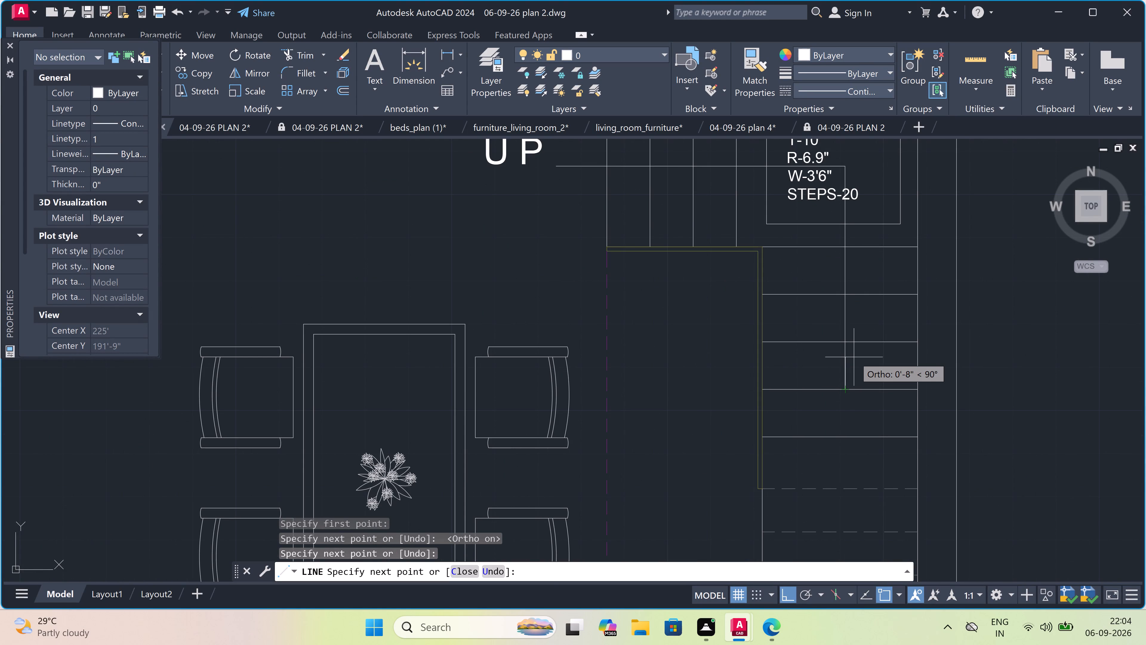
Draw a closed triangular arrowhead with a base about 4" wide, pointing down at the end of the stair direction line.
{"action": "key", "text": "F8"}
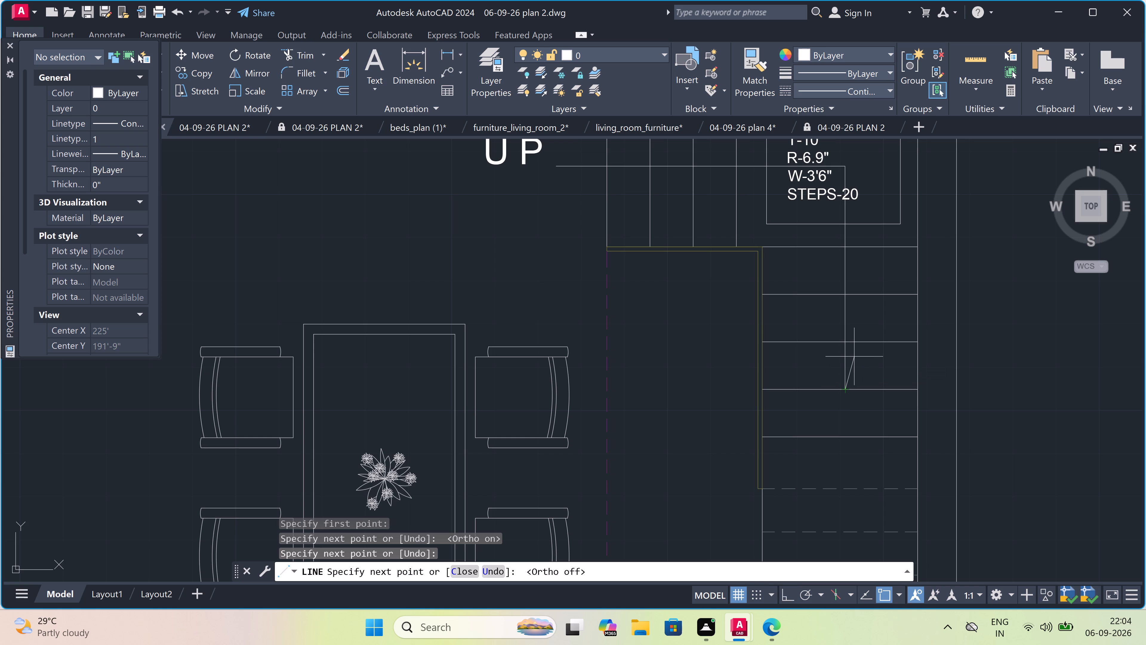
{"action": "scroll", "coordinate": [856, 352], "scroll_direction": "up", "scroll_amount": 2}
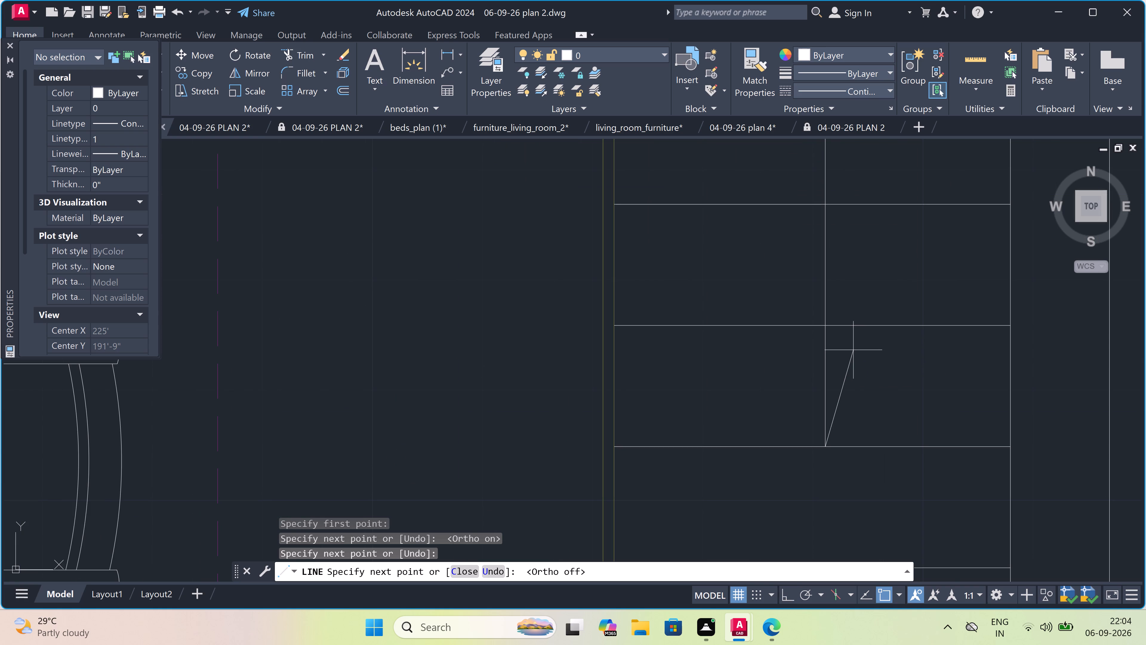
{"action": "left_click", "coordinate": [853, 350]}
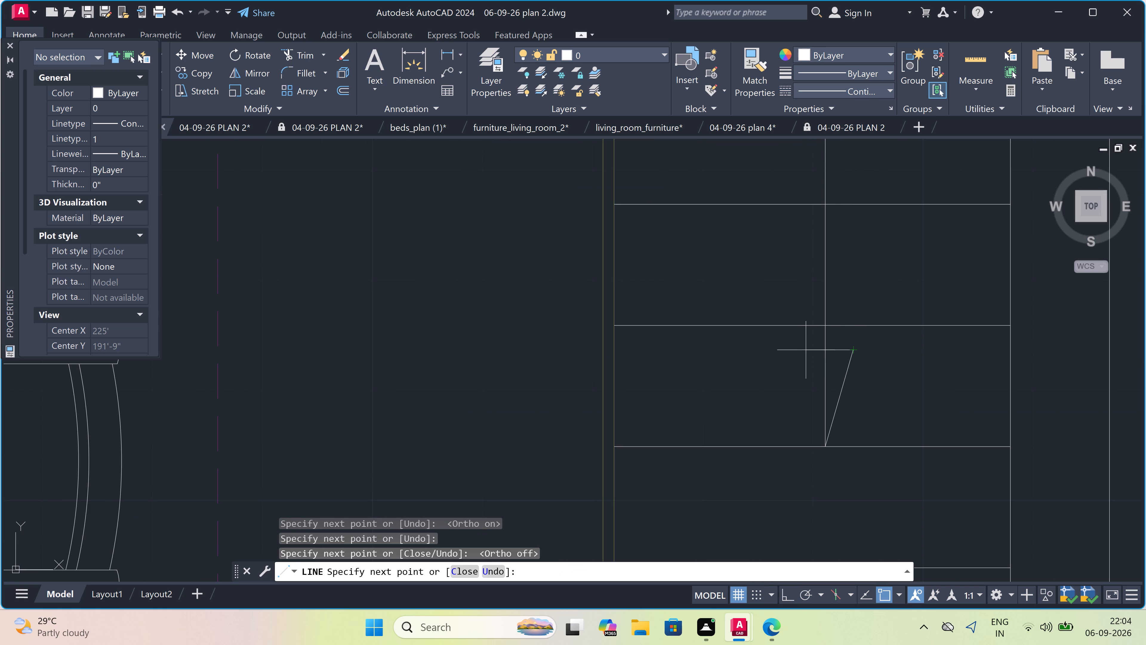
{"action": "key", "text": "F8"}
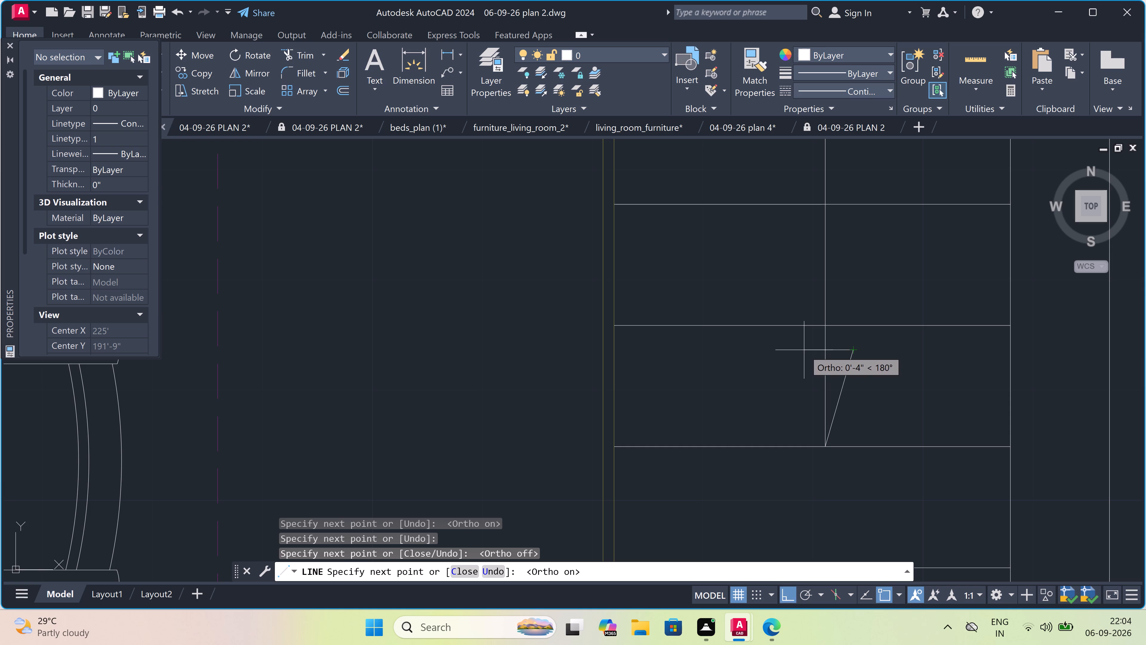
{"action": "left_click", "coordinate": [804, 350]}
{"action": "key", "text": "F8"}
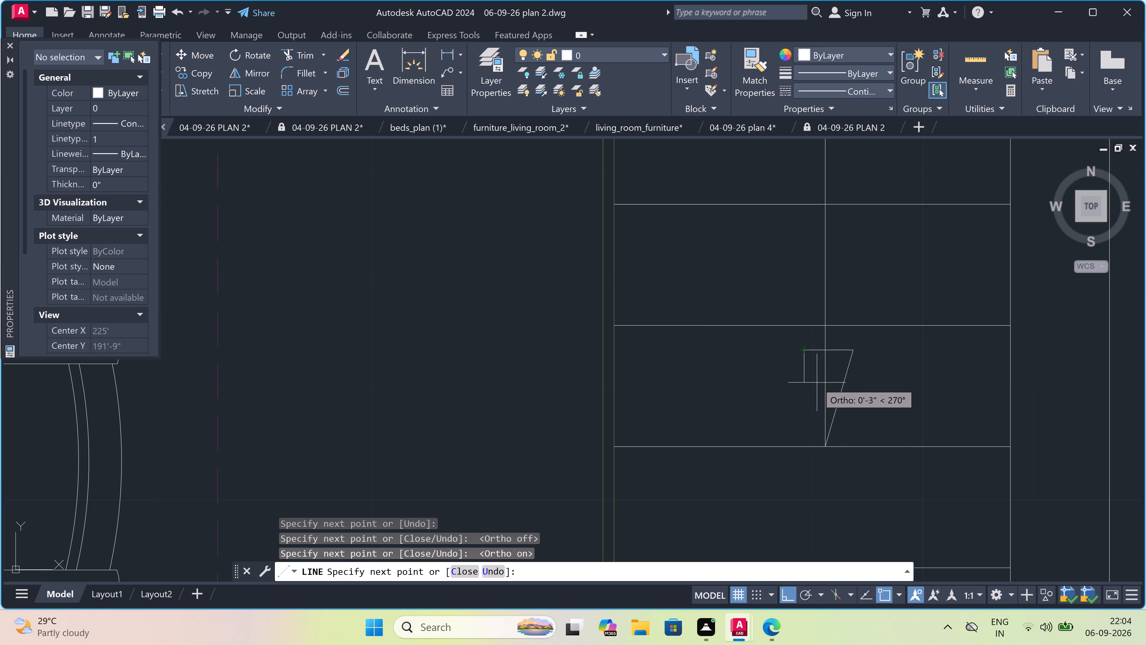
{"action": "left_click", "coordinate": [827, 443]}
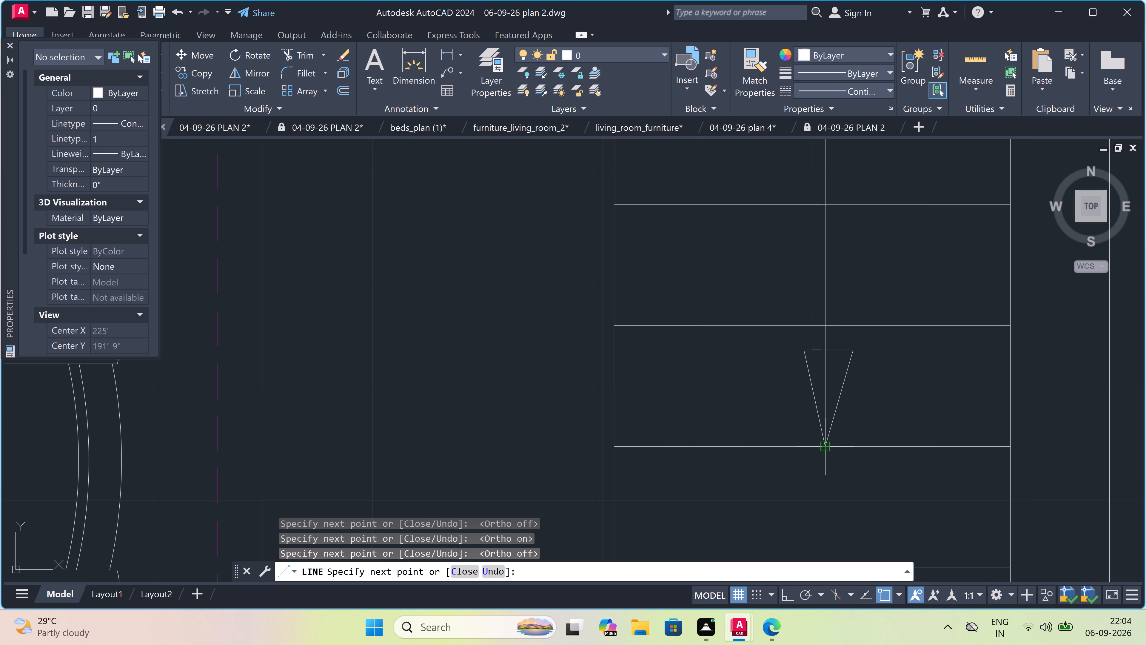
{"action": "key", "text": "Escape"}
Add two-line multiline text reading WOODEN and ROOR inside the swing of the store room door.
{"action": "scroll", "coordinate": [834, 420], "scroll_direction": "down", "scroll_amount": 4}
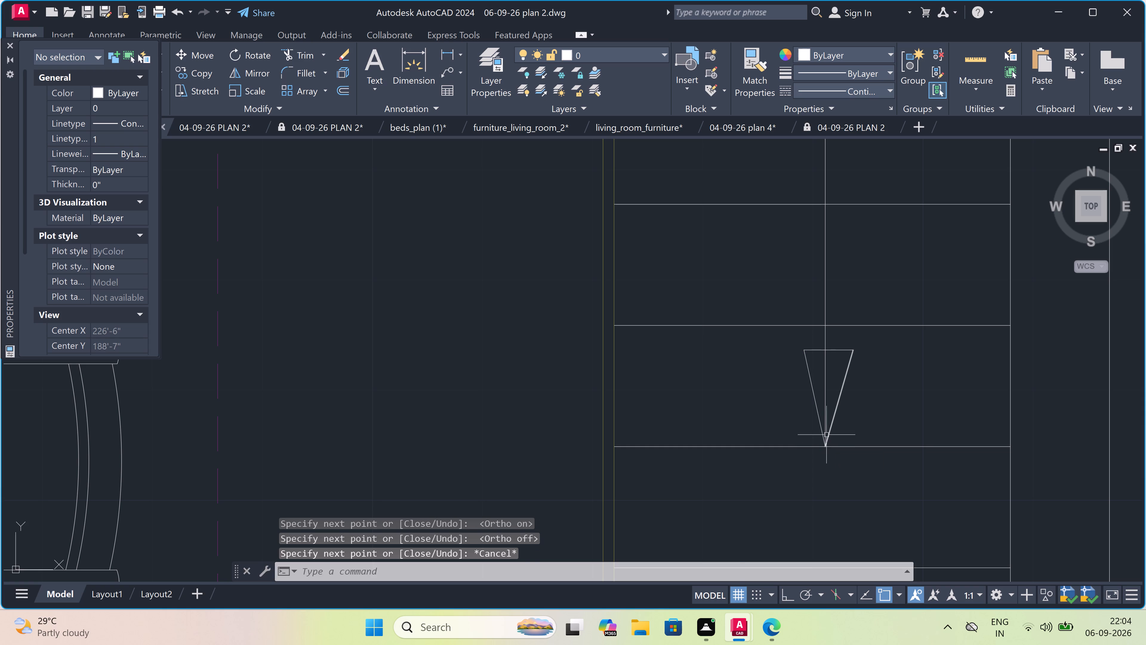
{"action": "scroll", "coordinate": [834, 420], "scroll_direction": "down", "scroll_amount": 2}
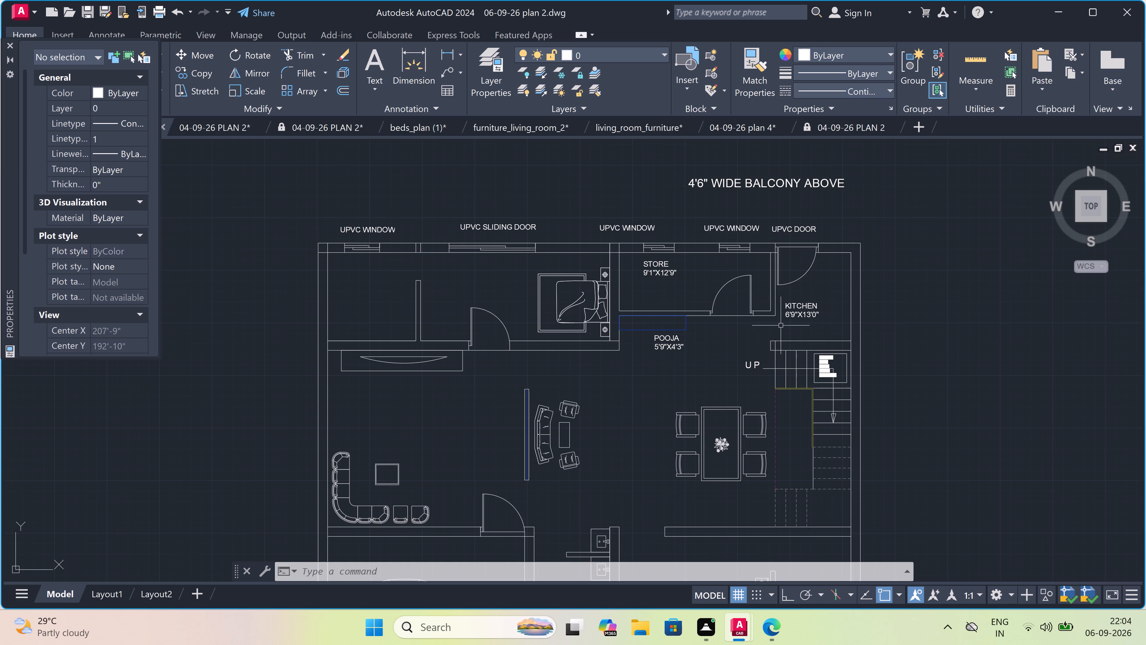
{"action": "scroll", "coordinate": [737, 296], "scroll_direction": "up", "scroll_amount": 4}
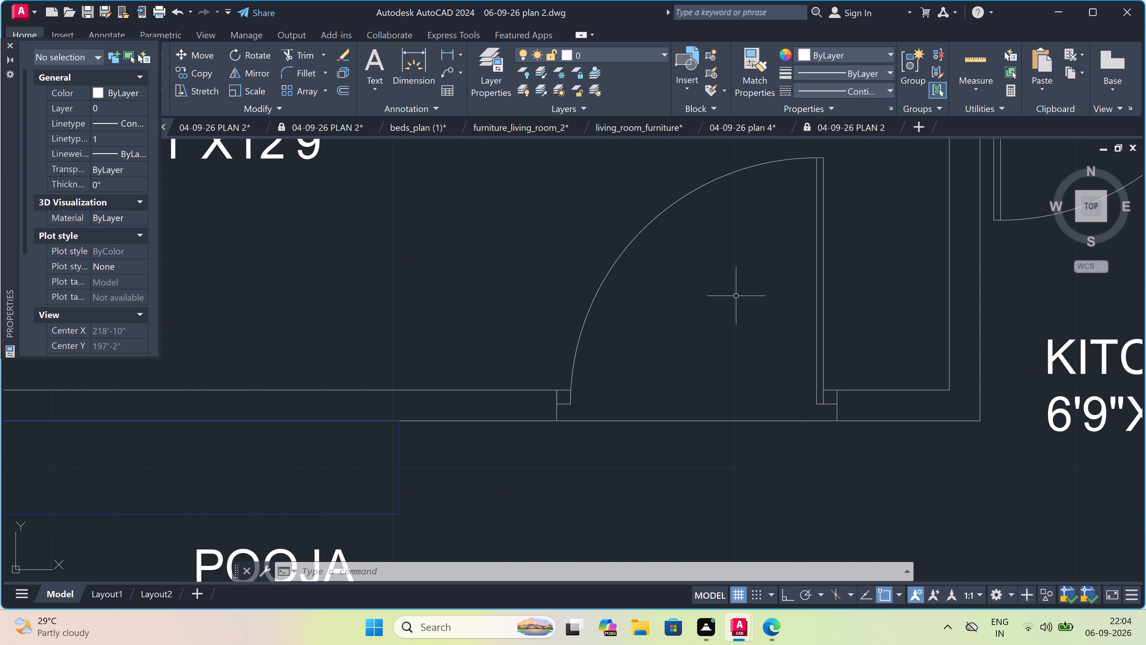
{"action": "type", "text": "MT"}
{"action": "key", "text": "space"}
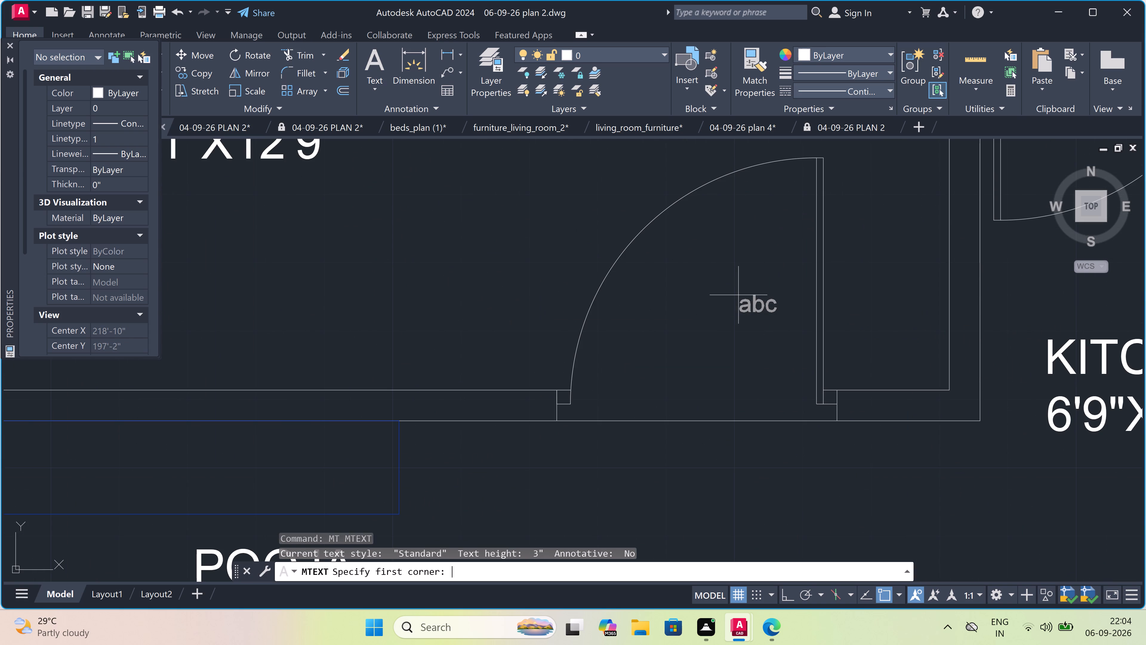
{"action": "left_click_drag", "start_coordinate": [605, 359], "coordinate": [610, 360]}
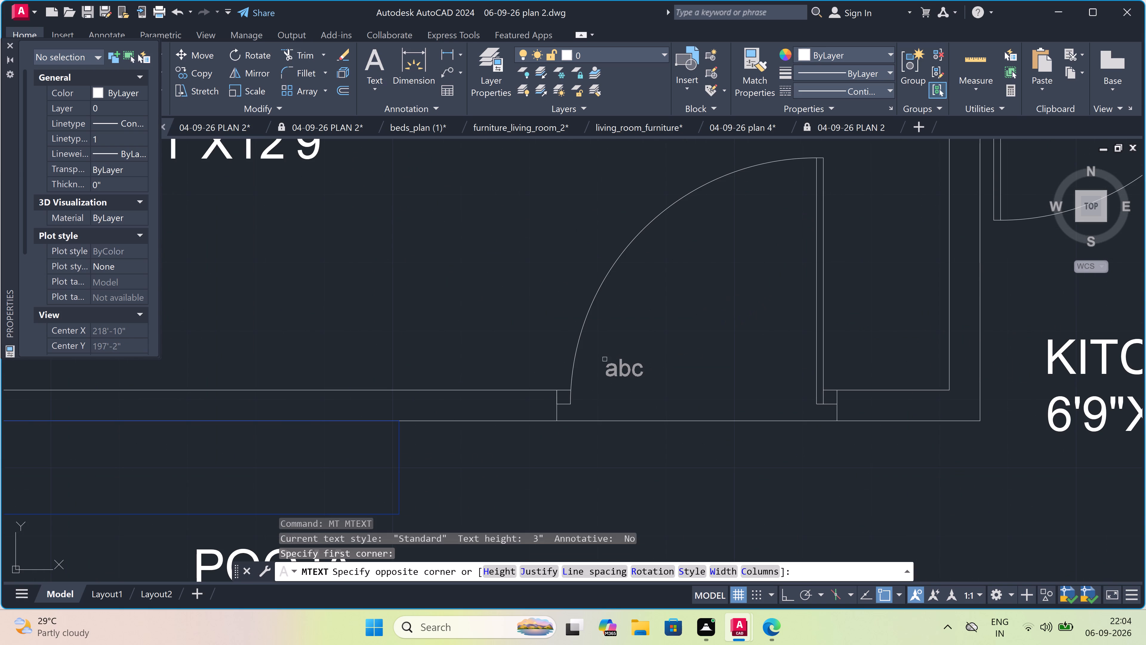
{"action": "left_click", "coordinate": [1077, 343]}
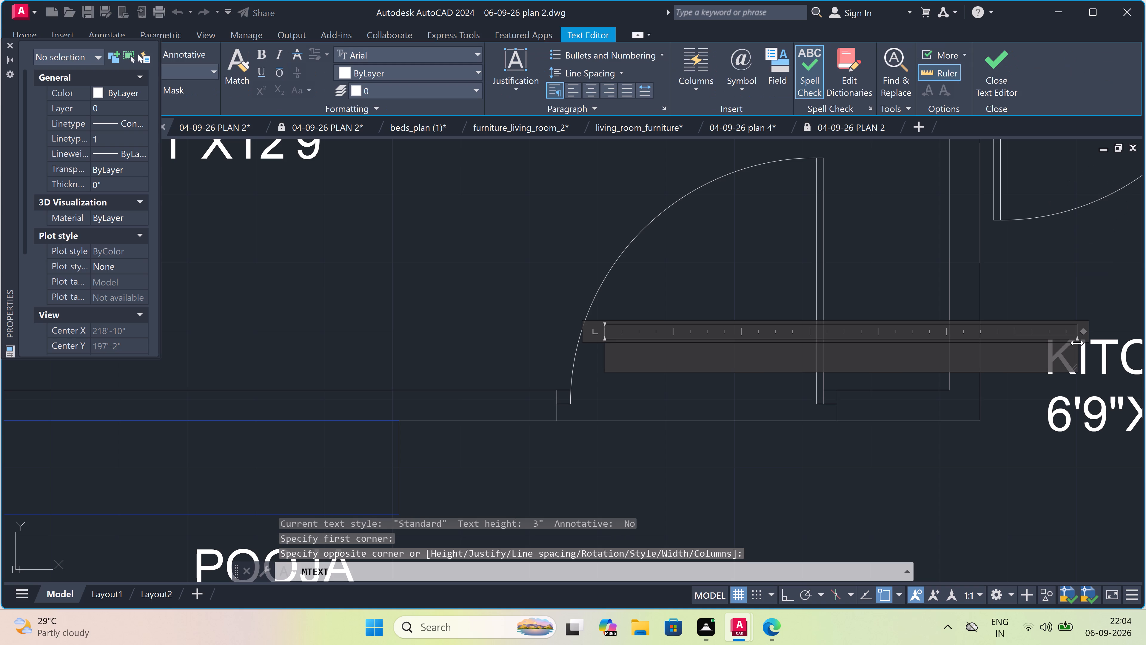
{"action": "key", "text": "w"}
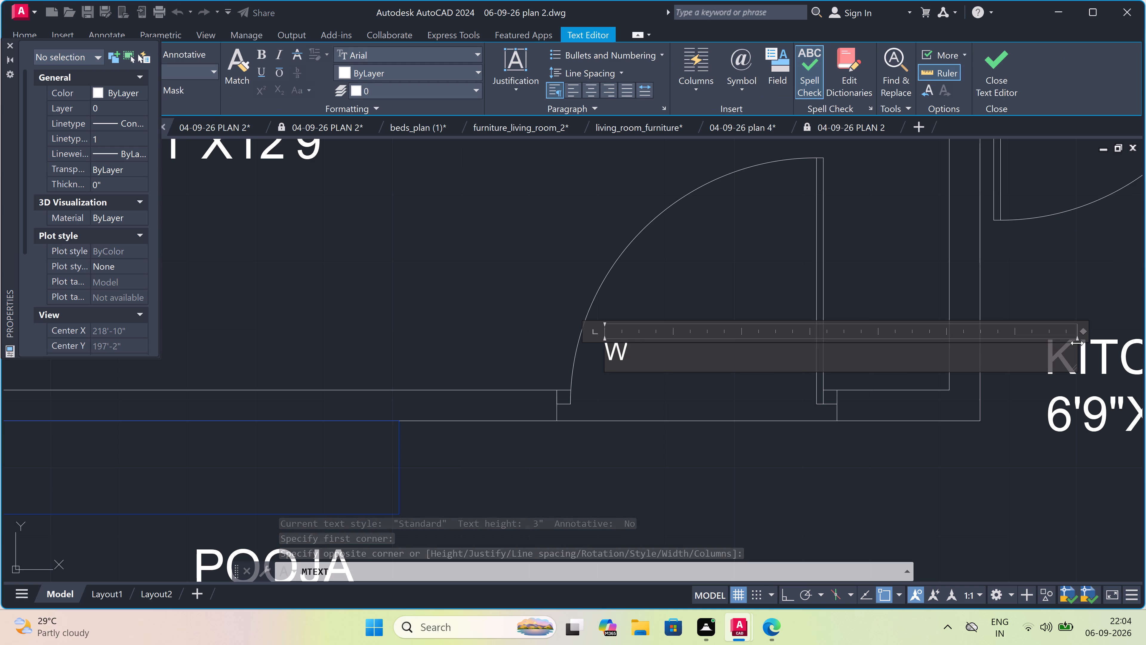
{"action": "type", "text": "OODEN"}
{"action": "key", "text": "space"}
{"action": "type", "text": "DOO"}
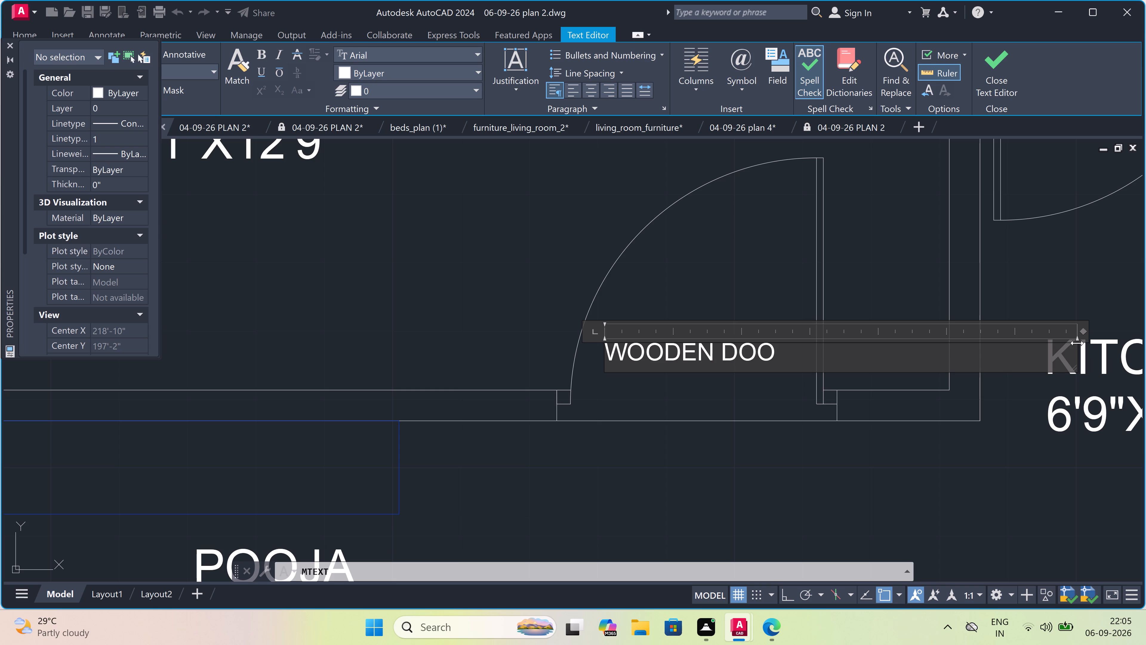
{"action": "key", "text": "r"}
{"action": "key", "text": "BackSpace"}
{"action": "key", "text": "BackSpace"}
{"action": "key", "text": "BackSpace"}
{"action": "key", "text": "BackSpace"}
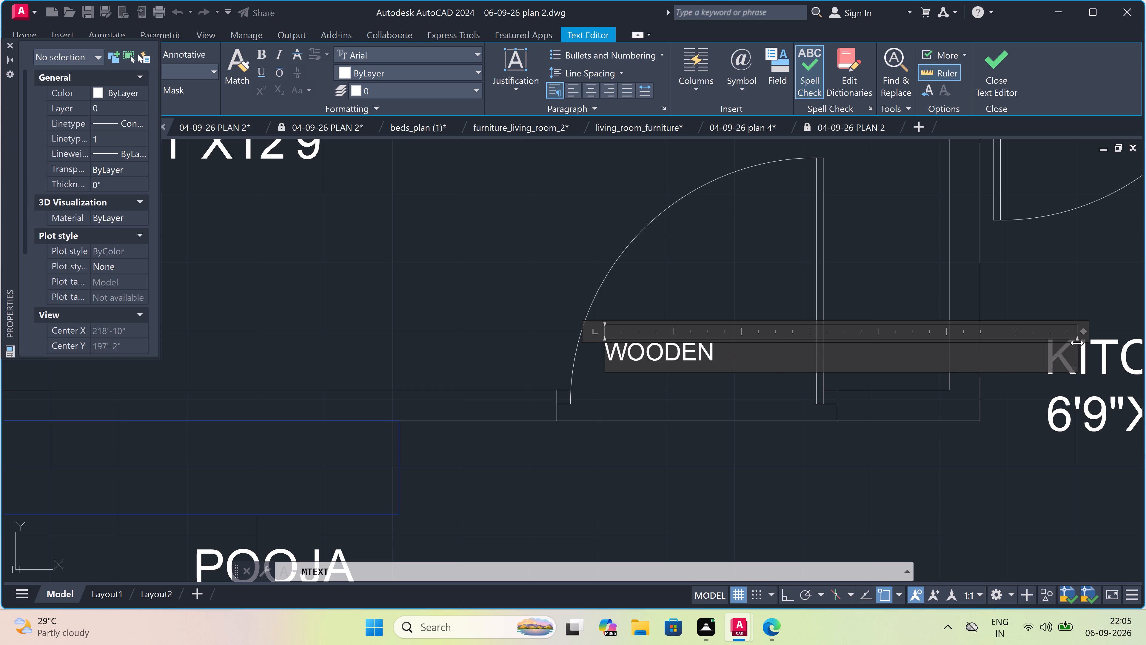
{"action": "key", "text": "Return"}
{"action": "type", "text": "ROOR"}
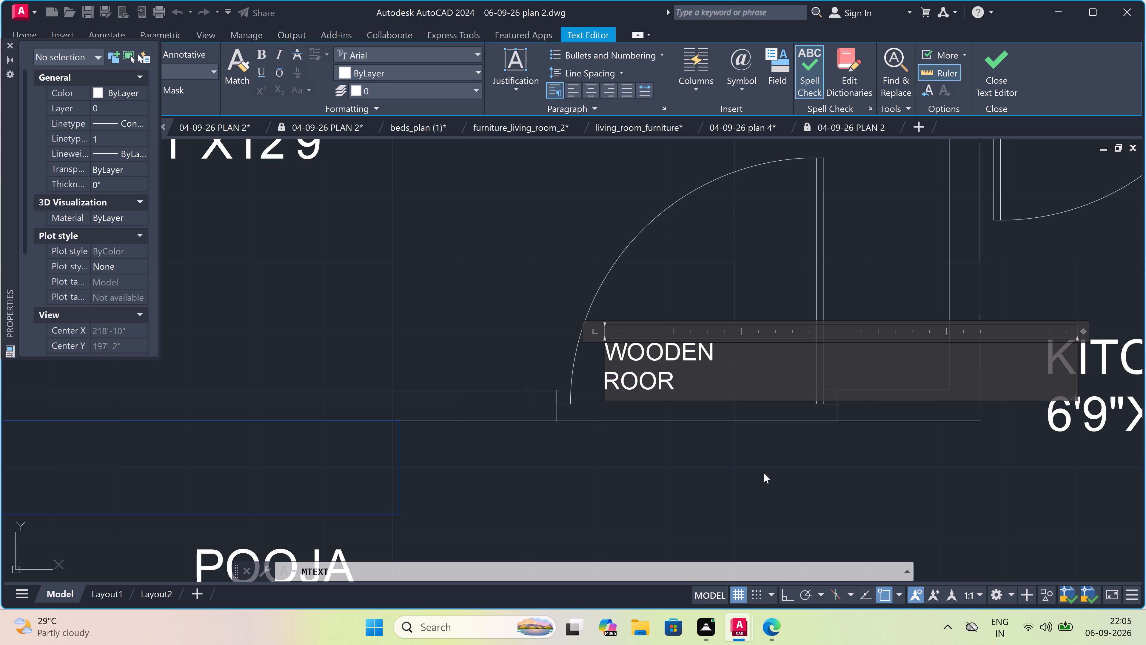
{"action": "left_click", "coordinate": [662, 474]}
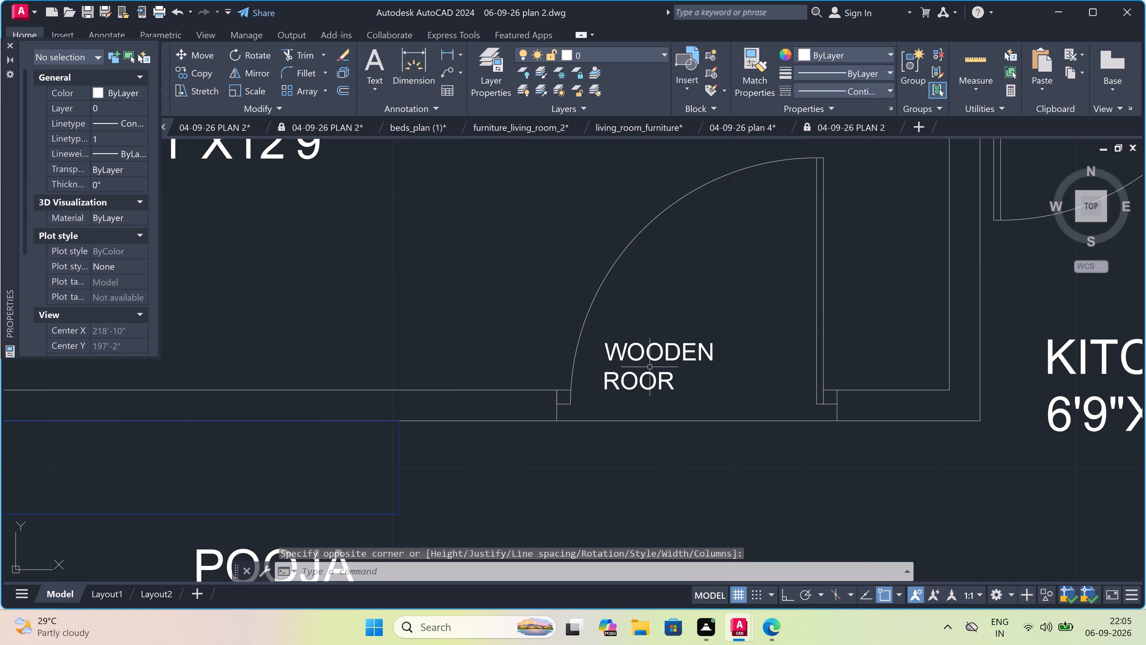
Set the text height of the WOODEN ROOR label to 5".
{"action": "left_click", "coordinate": [651, 345]}
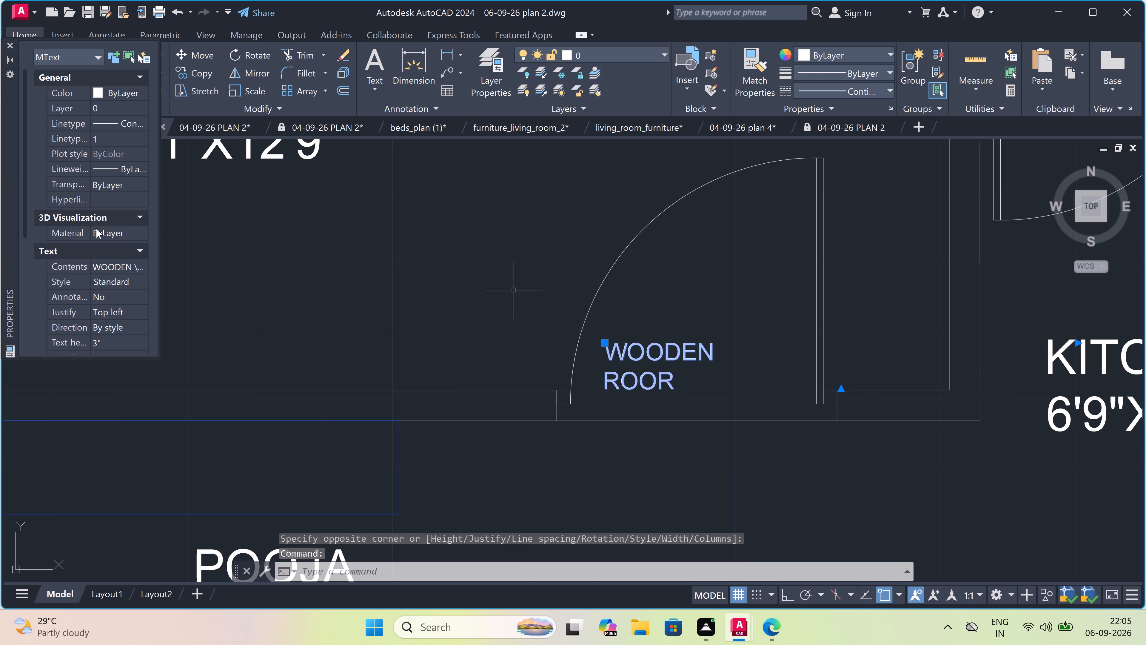
{"action": "left_click", "coordinate": [109, 339]}
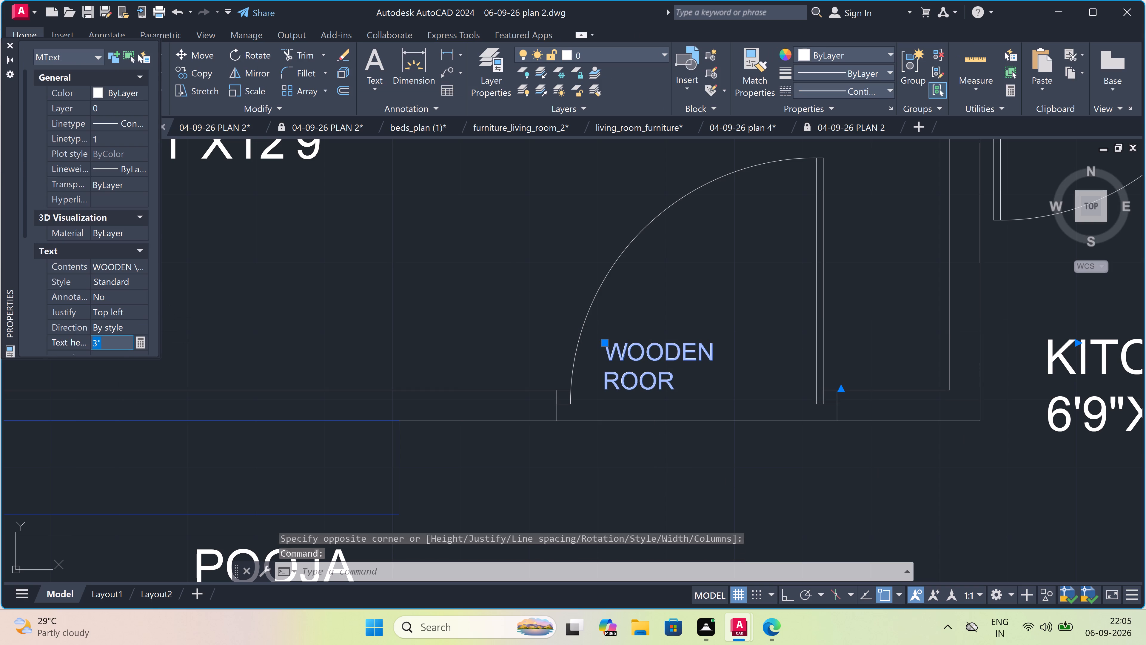
{"action": "key", "text": "BackSpace"}
{"action": "key", "text": "5"}
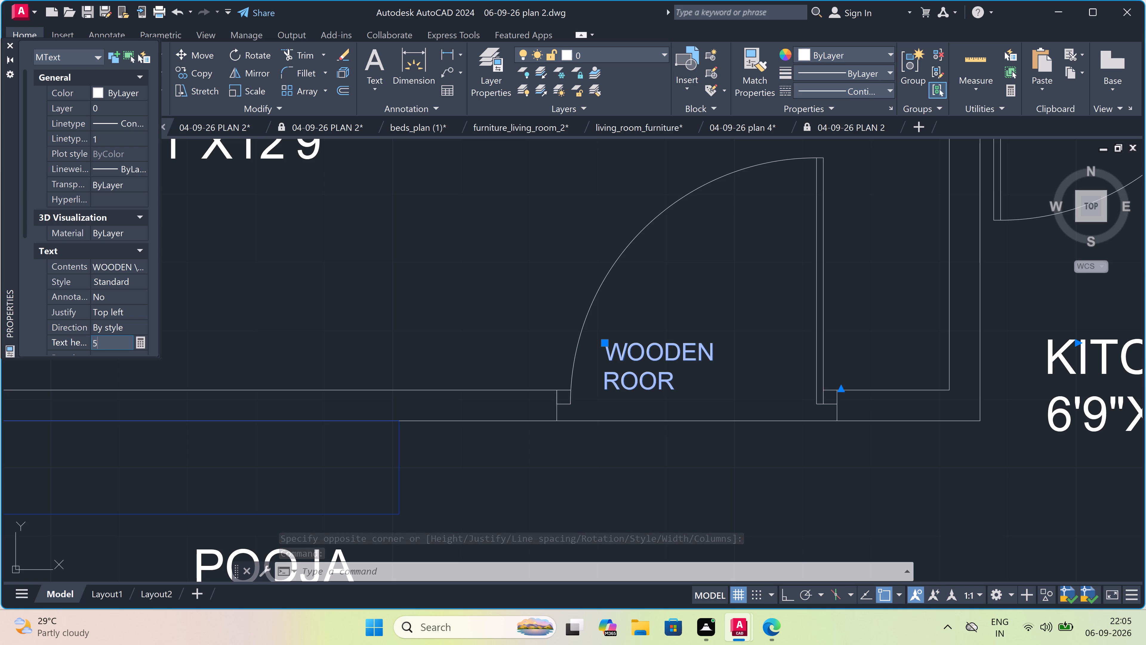
{"action": "key", "text": "shift+quotedbl"}
{"action": "left_click", "coordinate": [180, 309]}
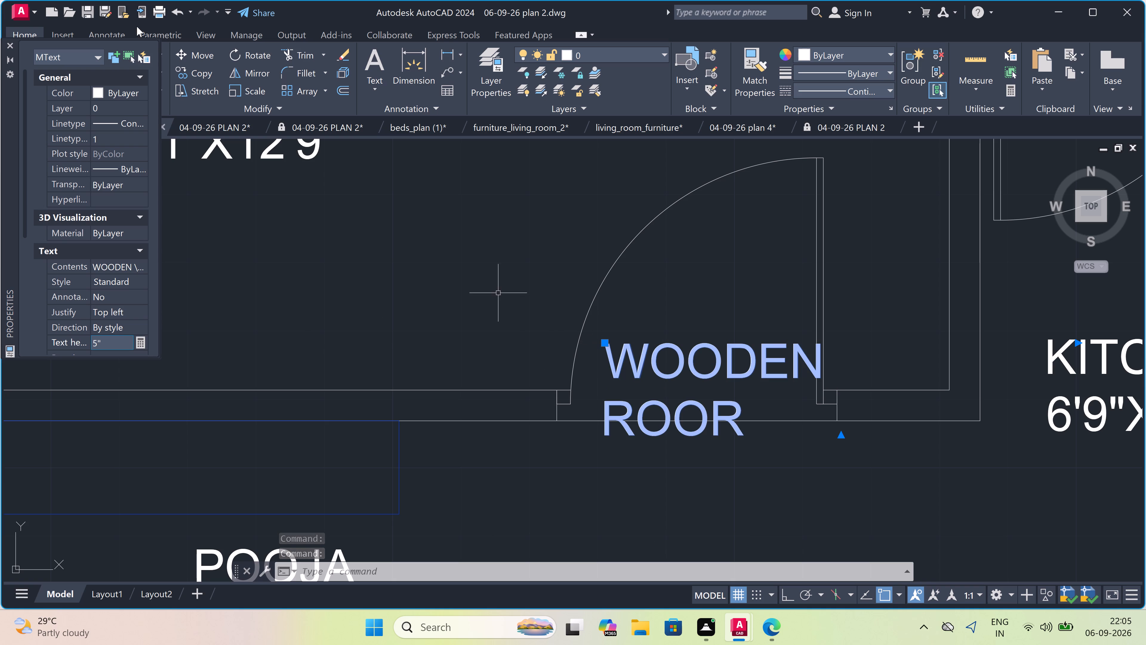
Move the WOODEN ROOR label straight down to just below the store door opening, clear of the wall.
{"action": "left_click", "coordinate": [198, 50]}
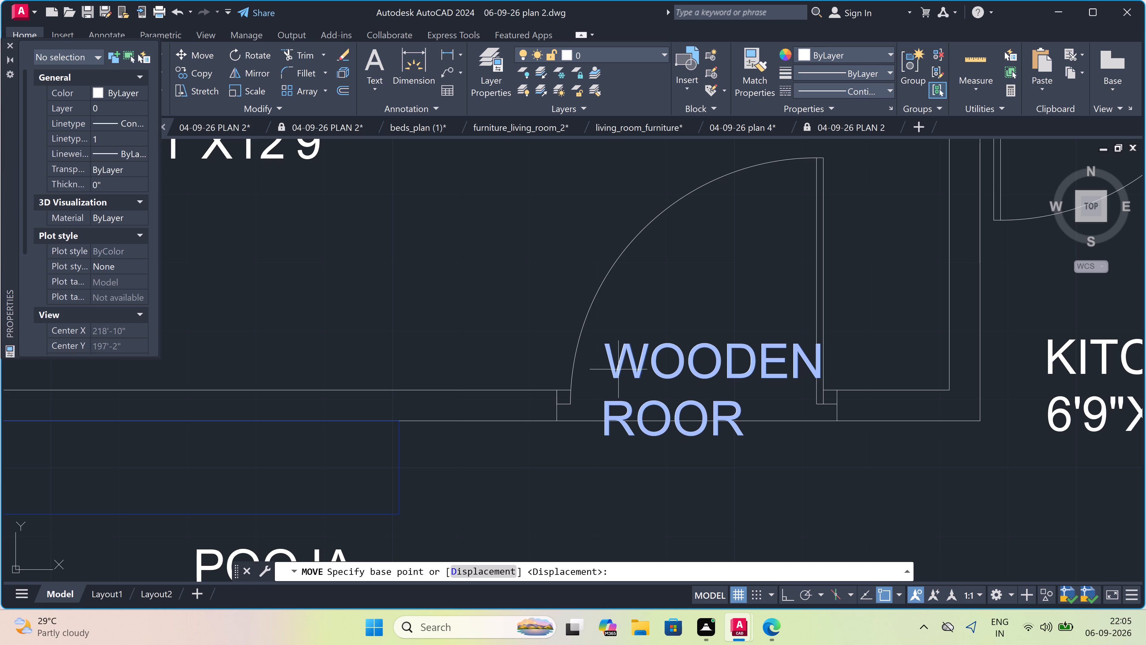
{"action": "left_click", "coordinate": [712, 359]}
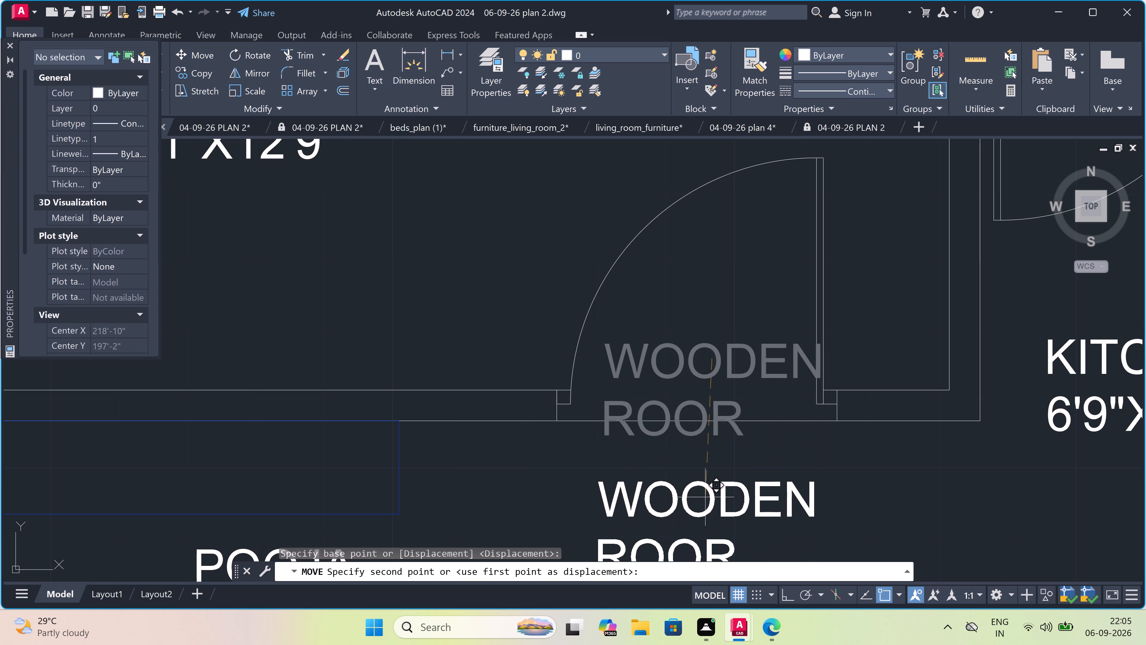
{"action": "left_click", "coordinate": [707, 487]}
{"action": "key", "text": "Escape"}
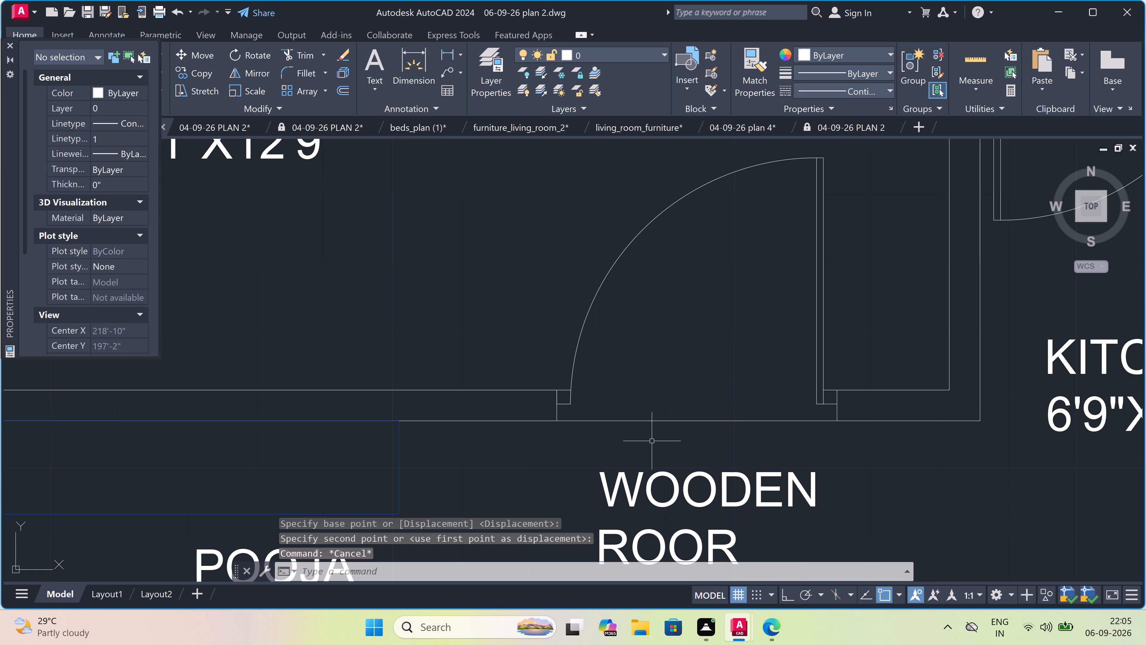
Add two-line multiline text reading K.BEDROOM and 15'4"X13'0" in the bedroom, just below the UPVC sliding door.
{"action": "scroll", "coordinate": [652, 434], "scroll_direction": "down", "scroll_amount": 3}
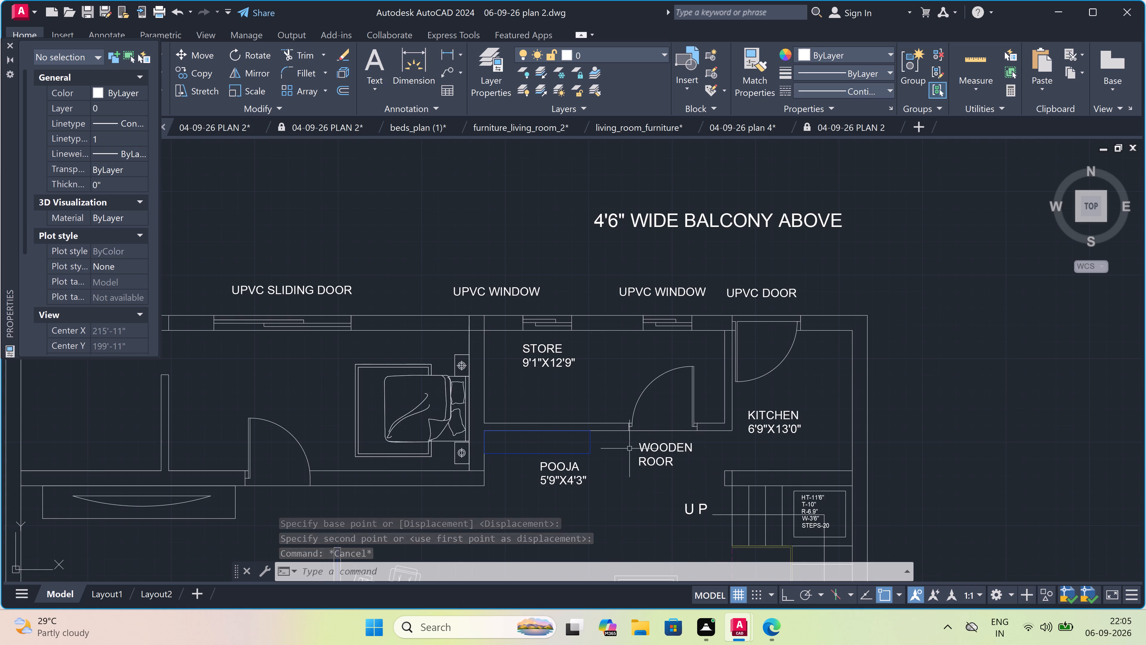
{"action": "scroll", "coordinate": [616, 452], "scroll_direction": "down", "scroll_amount": 3}
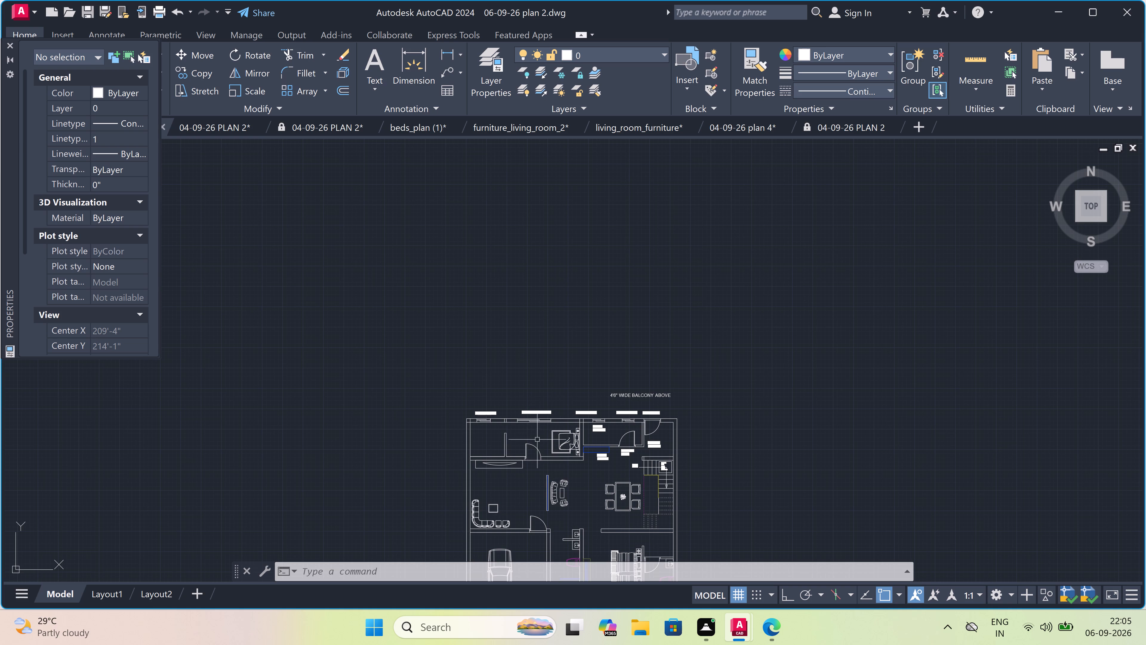
{"action": "scroll", "coordinate": [551, 435], "scroll_direction": "up", "scroll_amount": 4}
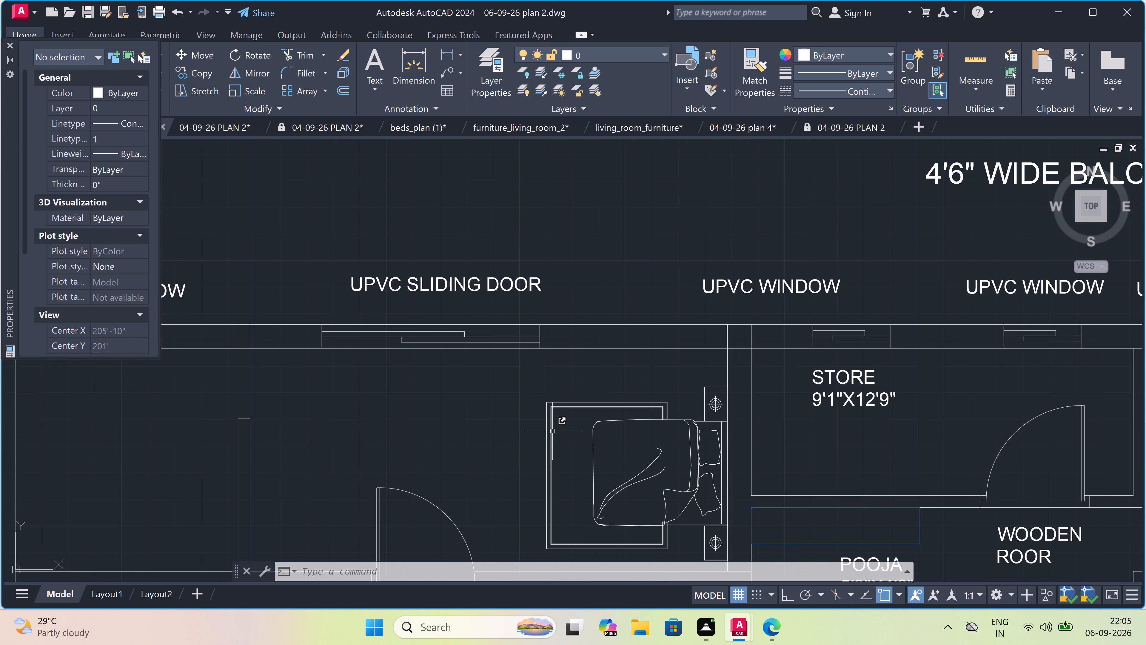
{"action": "scroll", "coordinate": [575, 408], "scroll_direction": "up", "scroll_amount": 2}
{"action": "scroll", "coordinate": [575, 407], "scroll_direction": "down", "scroll_amount": 1}
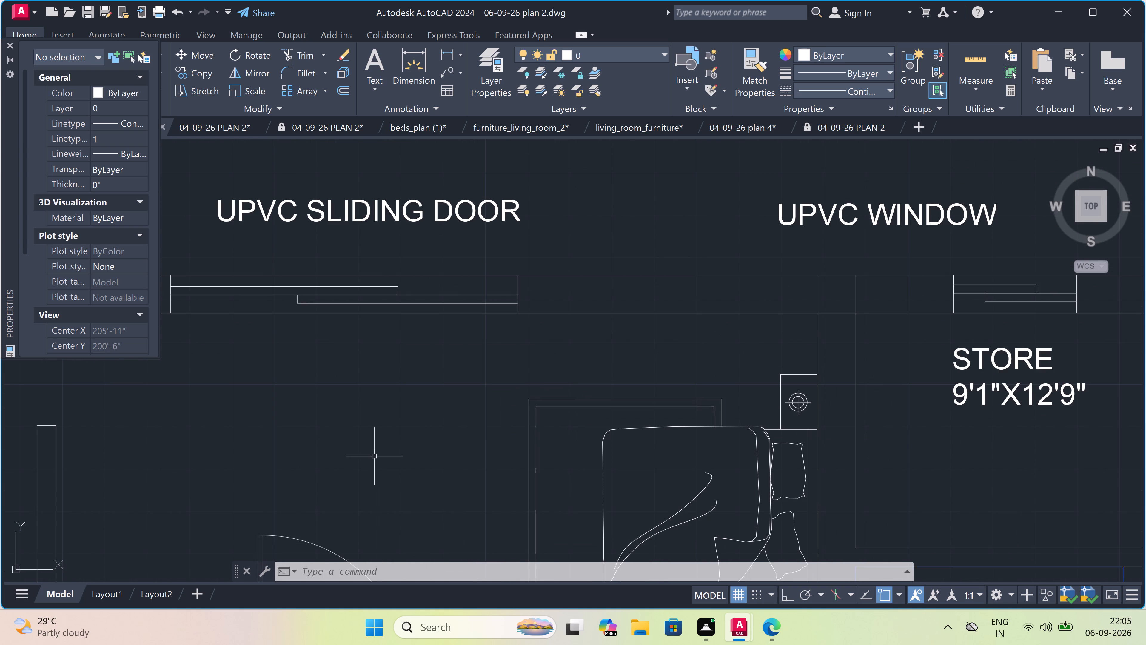
{"action": "type", "text": "MT"}
{"action": "key", "text": "space"}
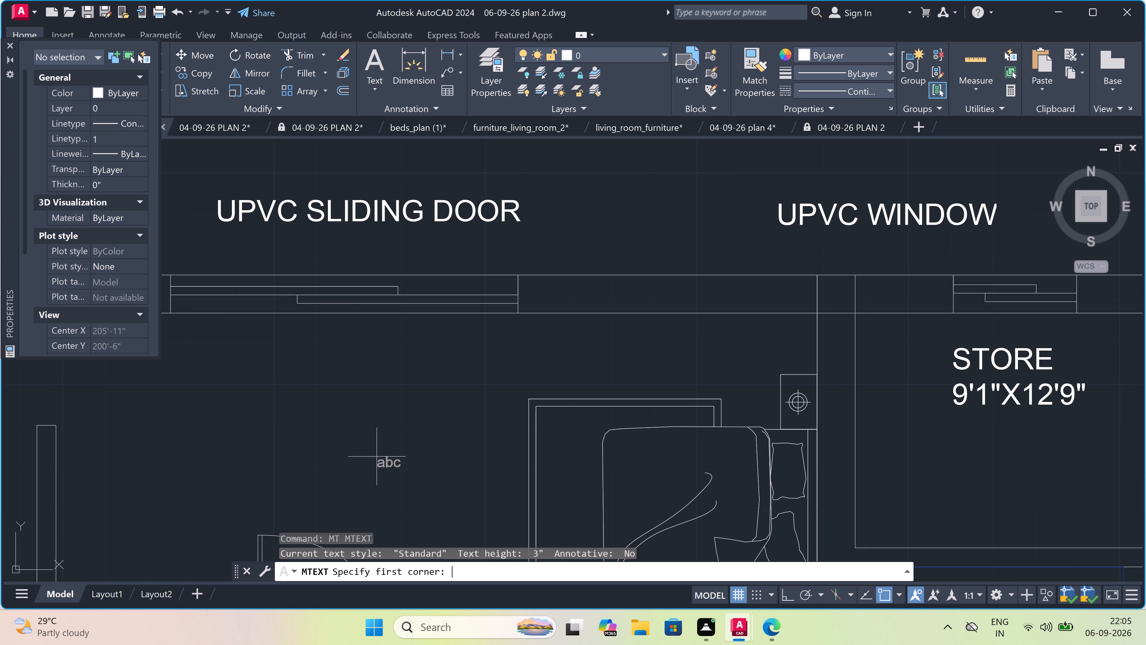
{"action": "left_click", "coordinate": [354, 366]}
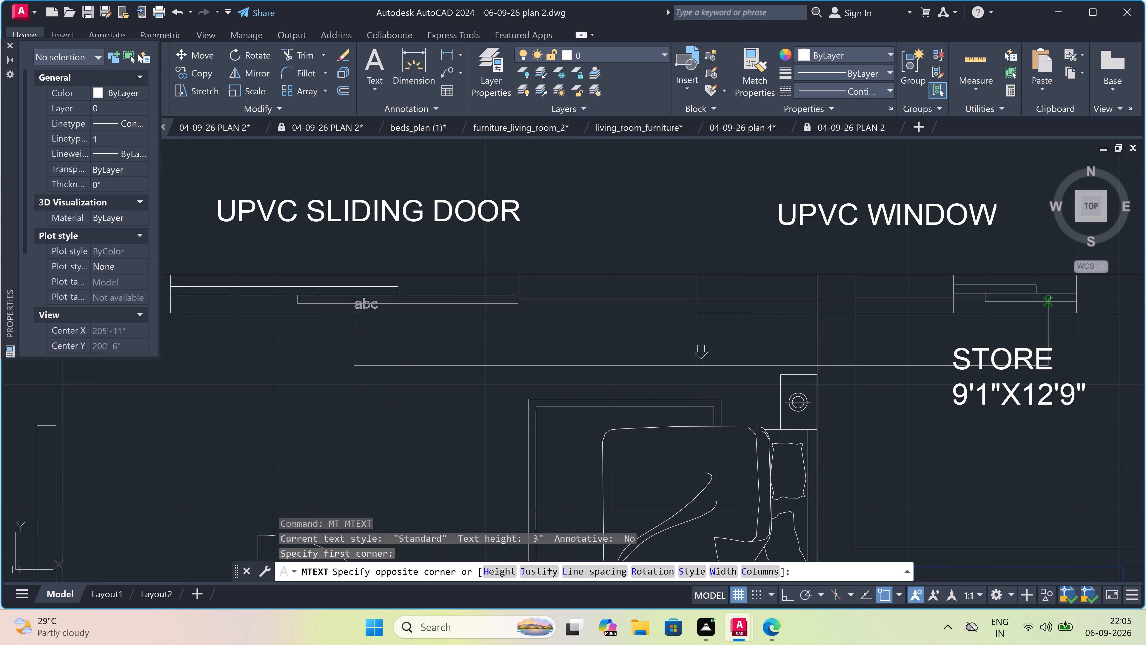
{"action": "left_click", "coordinate": [1145, 294]}
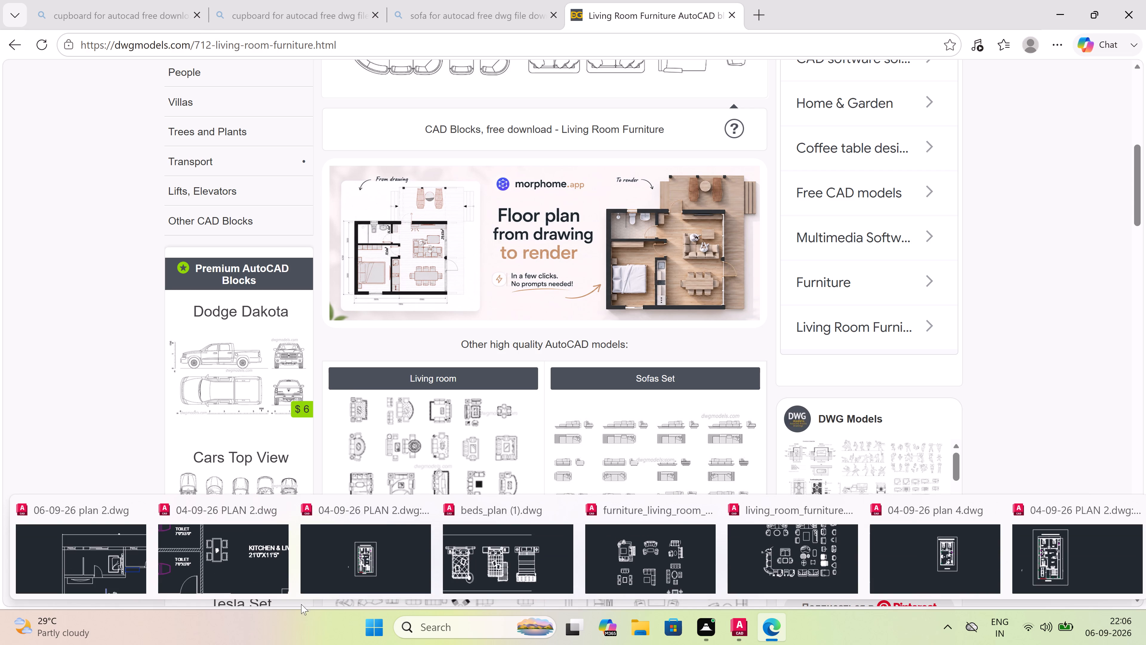
{"action": "left_click", "coordinate": [93, 579]}
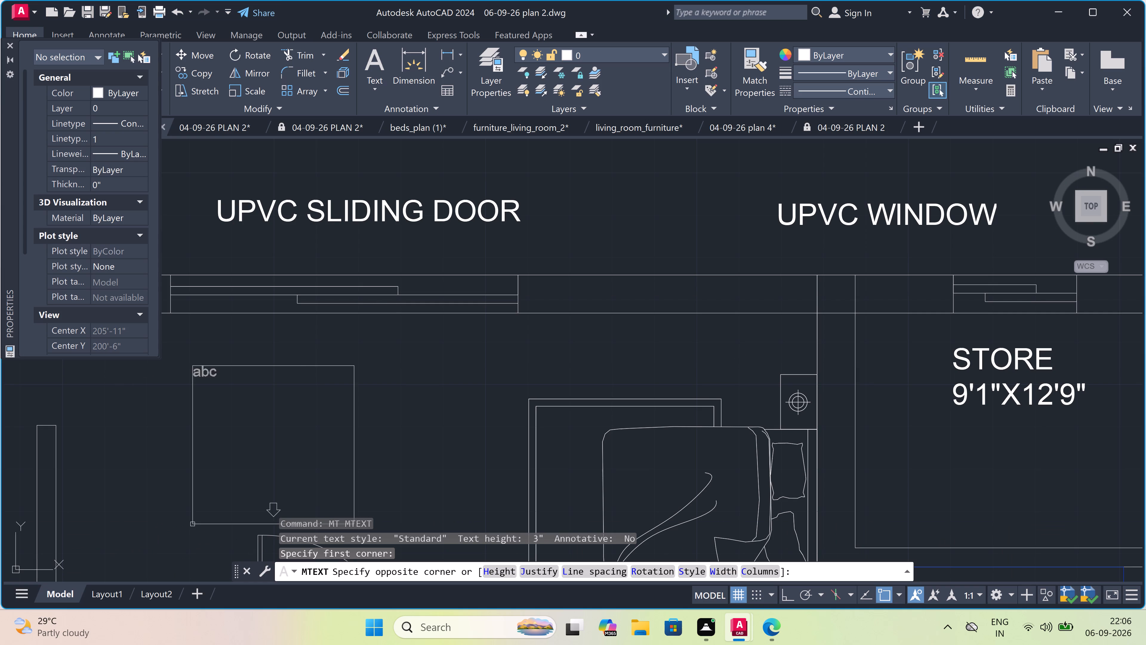
{"action": "double_click", "coordinate": [947, 328]}
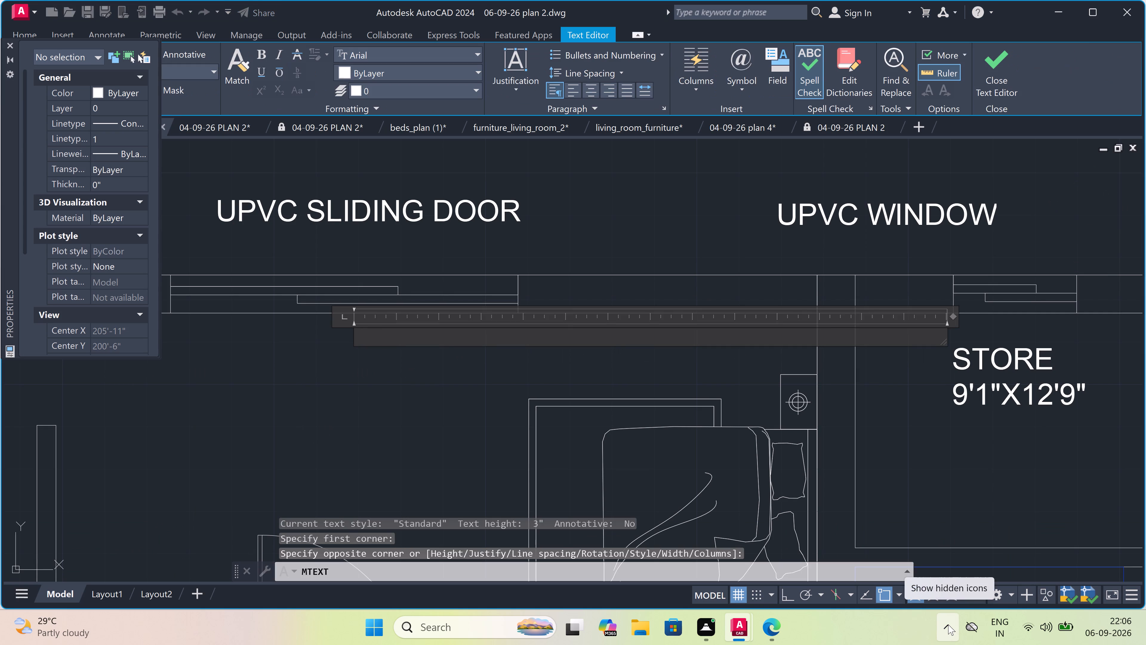
{"action": "key", "text": "k"}
{"action": "key", "text": "period"}
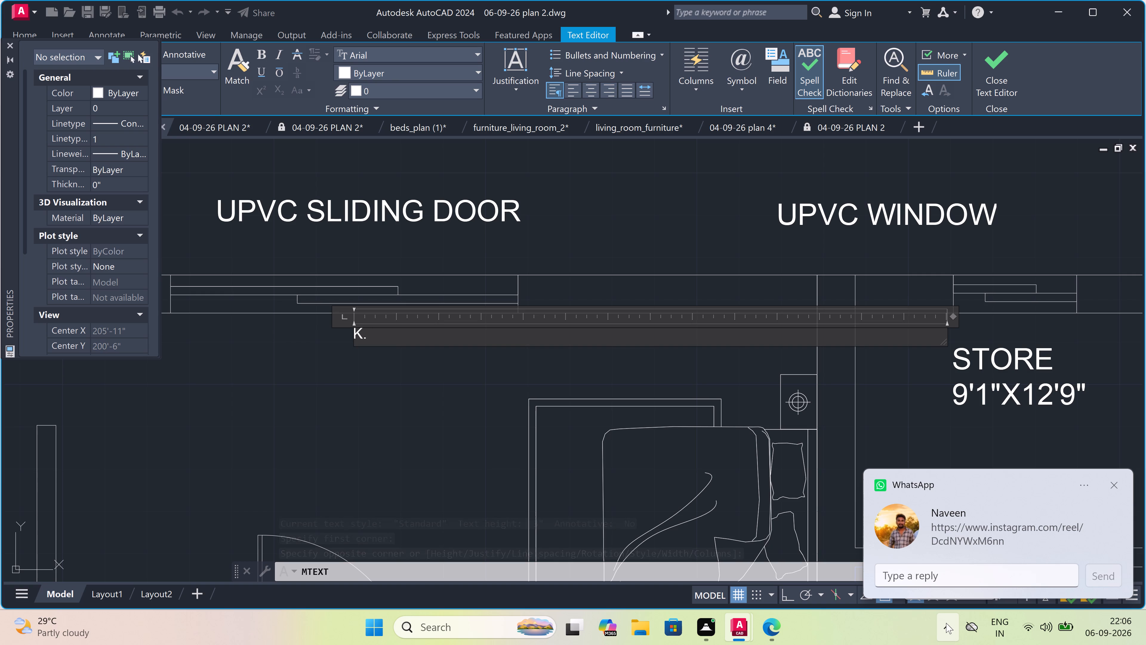
{"action": "type", "text": "BED"}
{"action": "key", "text": "r"}
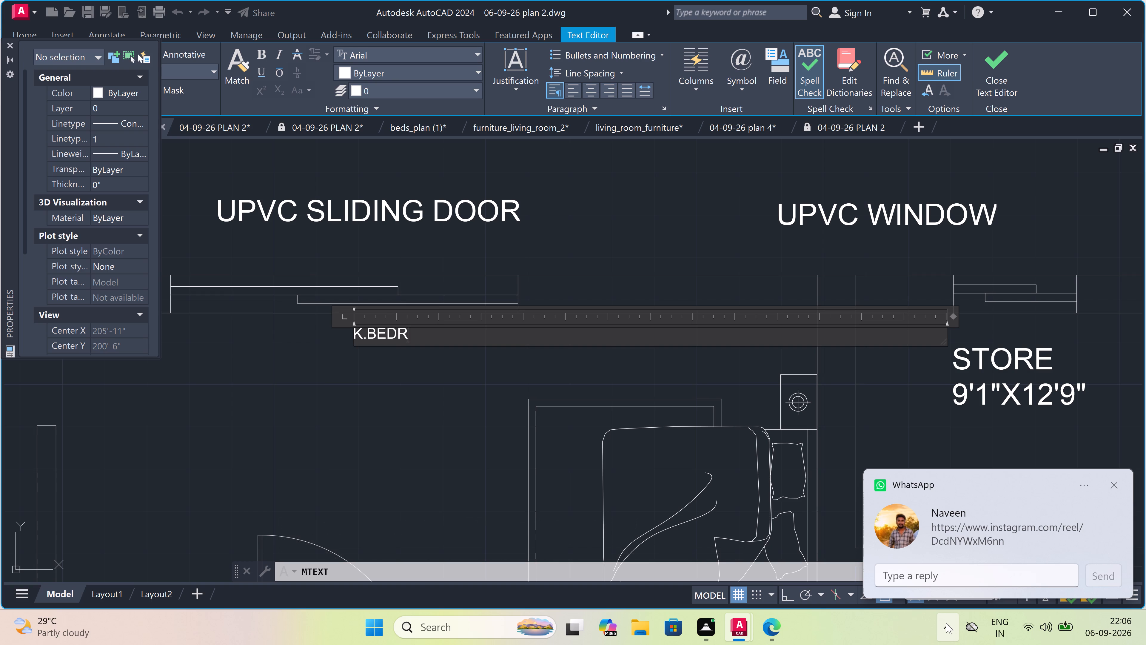
{"action": "key", "text": "o"}
{"action": "key", "text": "o"}
{"action": "key", "text": "m"}
{"action": "key", "text": "Return"}
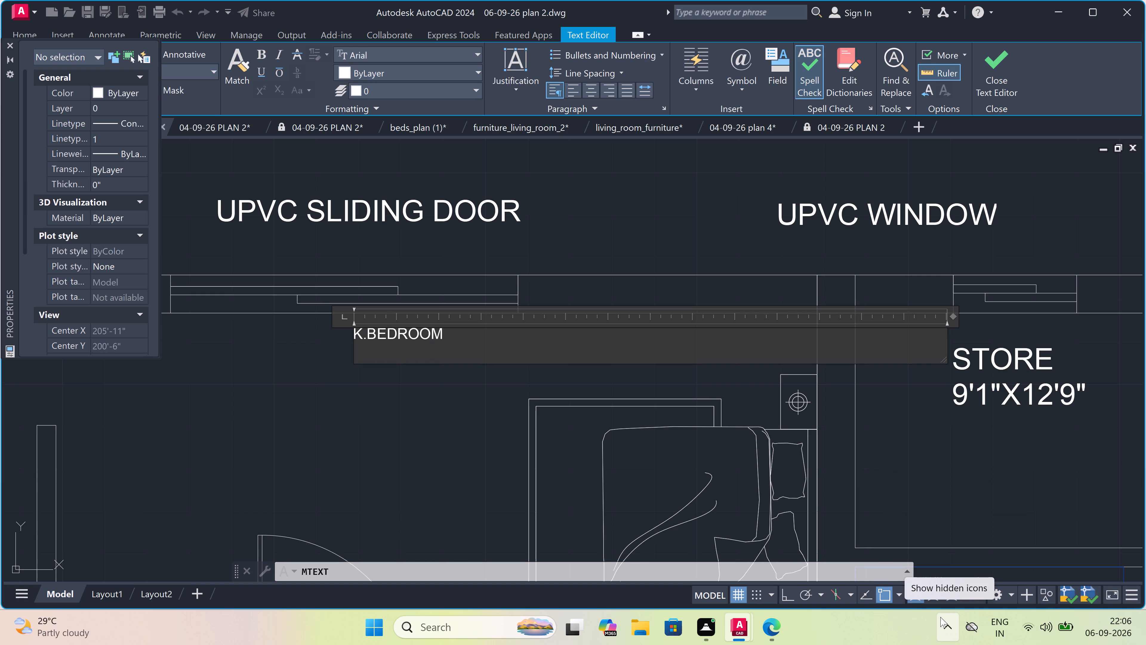
{"action": "key", "text": "1"}
{"action": "key", "text": "5"}
{"action": "key", "text": "apostrophe"}
{"action": "key", "text": "4"}
{"action": "key", "text": "shift+quotedbl"}
{"action": "key", "text": "x"}
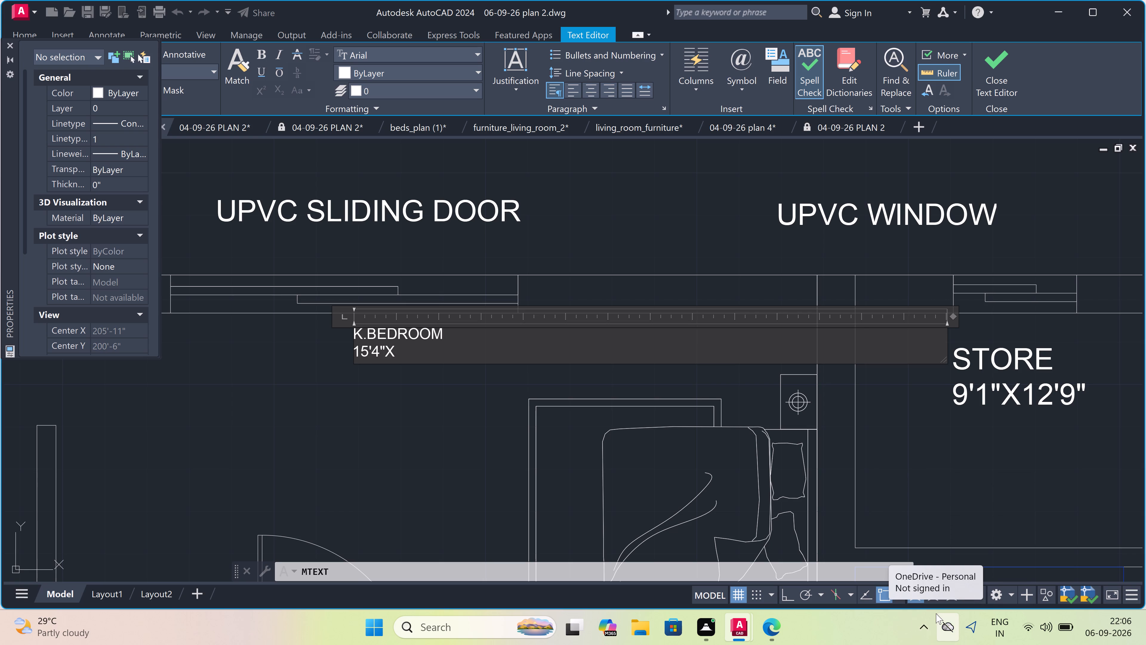
{"action": "key", "text": "1"}
{"action": "key", "text": "3"}
{"action": "key", "text": "apostrophe"}
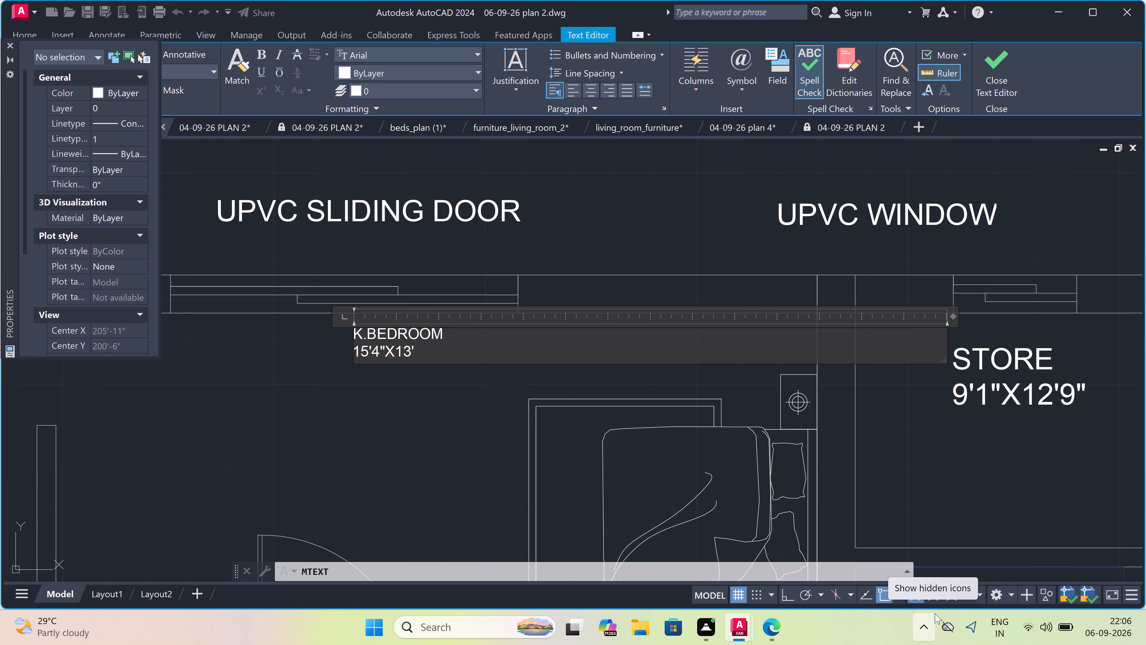
{"action": "key", "text": "0"}
{"action": "key", "text": "shift+quotedbl"}
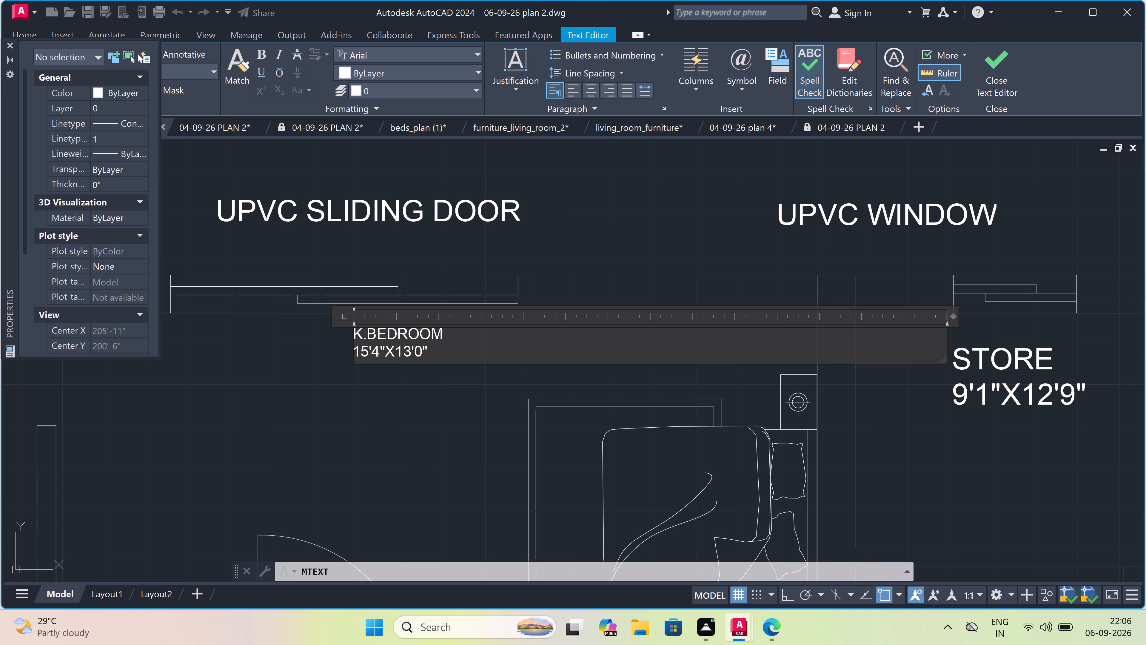
{"action": "left_click", "coordinate": [347, 448]}
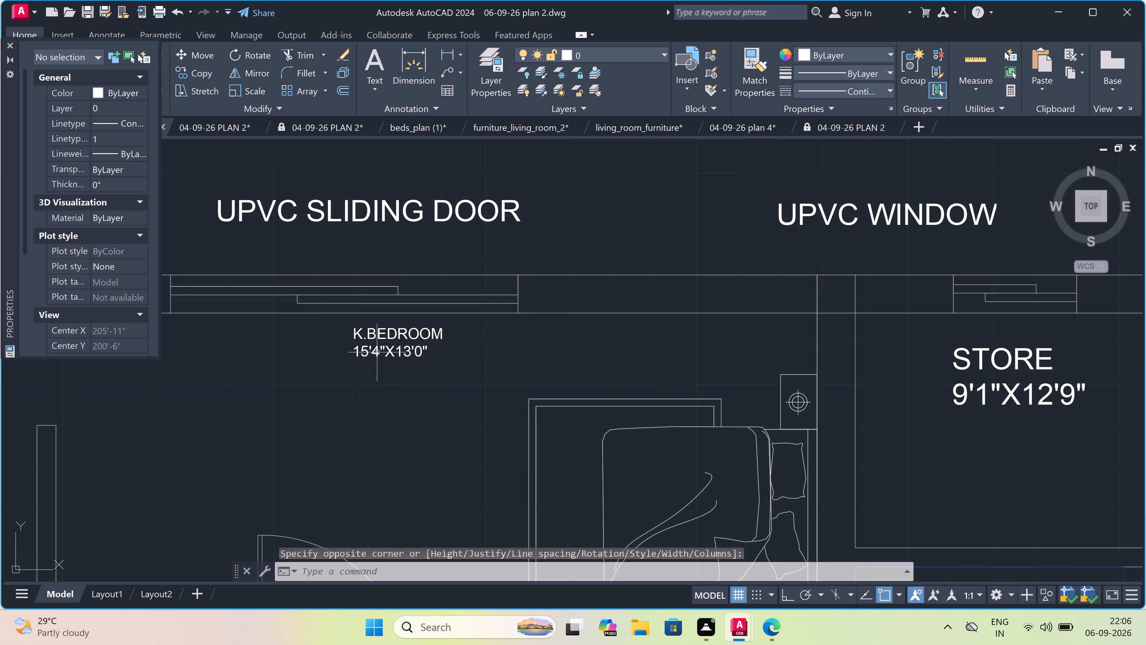
Set the text height of the K.BEDROOM label to 5".
{"action": "left_click_drag", "start_coordinate": [378, 340], "coordinate": [375, 341]}
{"action": "left_click", "coordinate": [113, 340]}
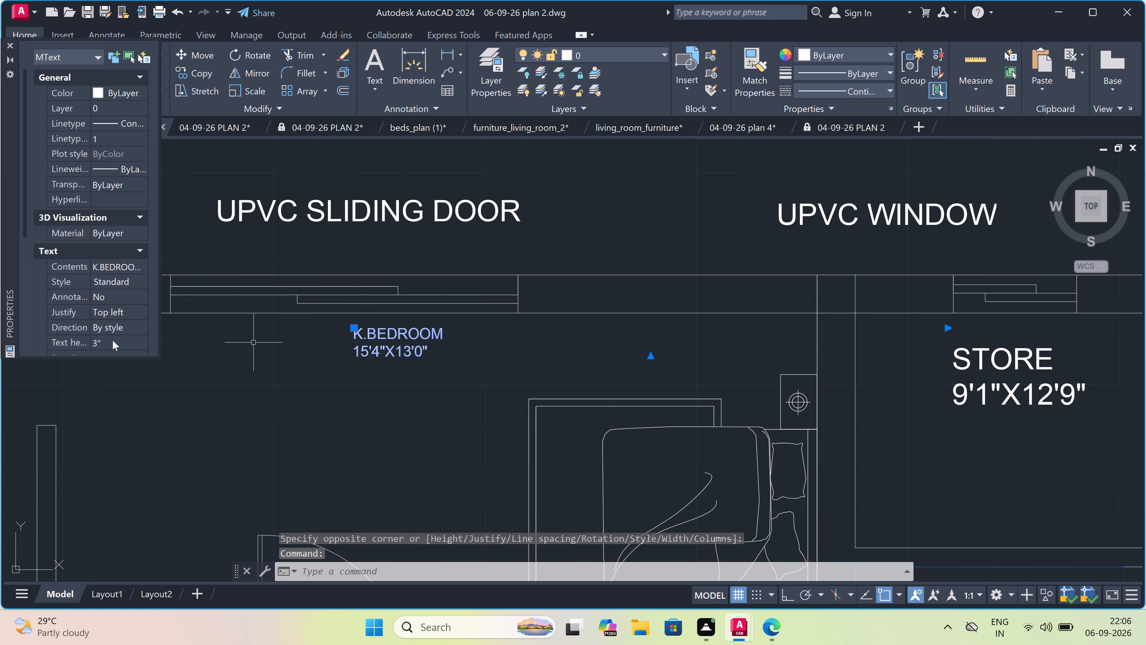
{"action": "key", "text": "BackSpace"}
{"action": "key", "text": "5"}
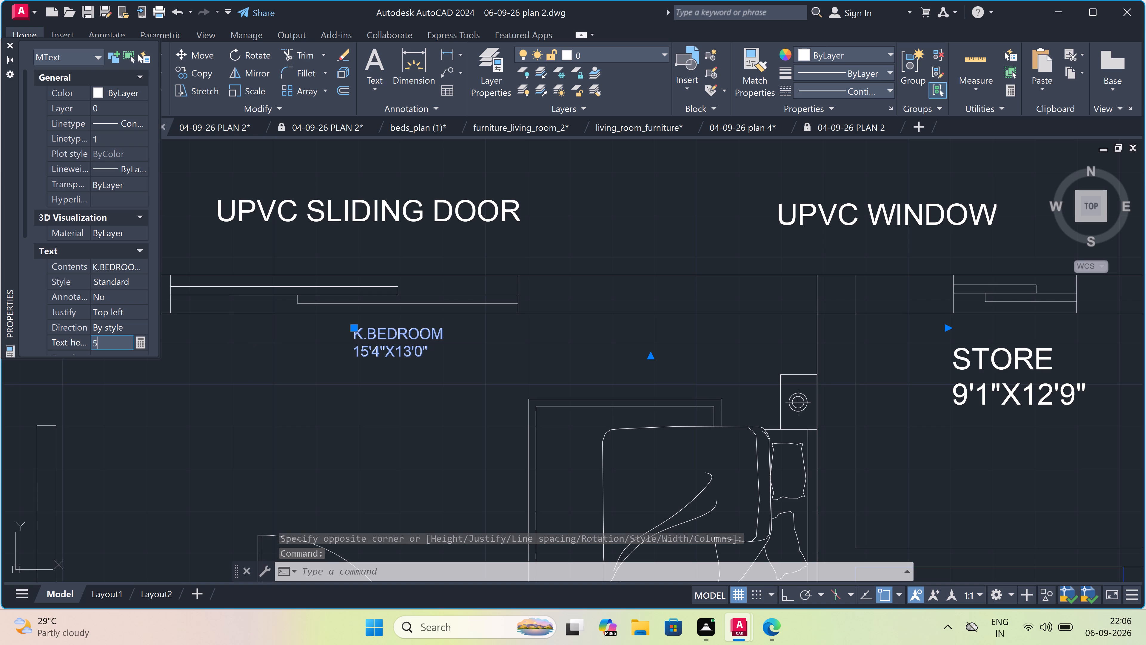
{"action": "key", "text": "shift+quotedbl"}
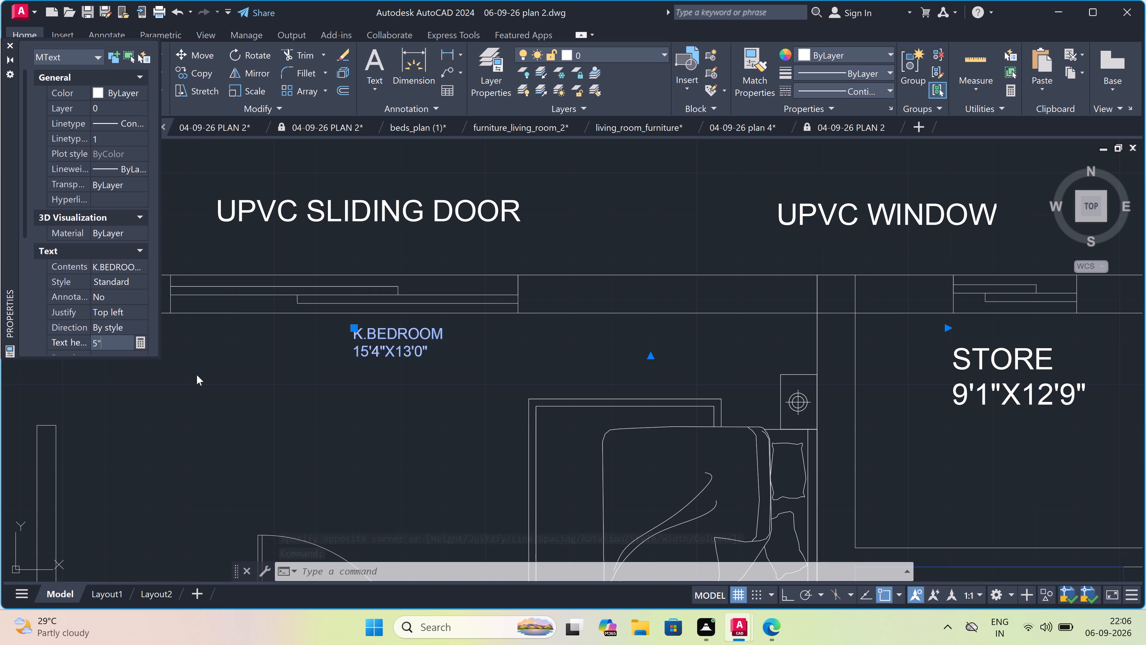
{"action": "left_click", "coordinate": [207, 375]}
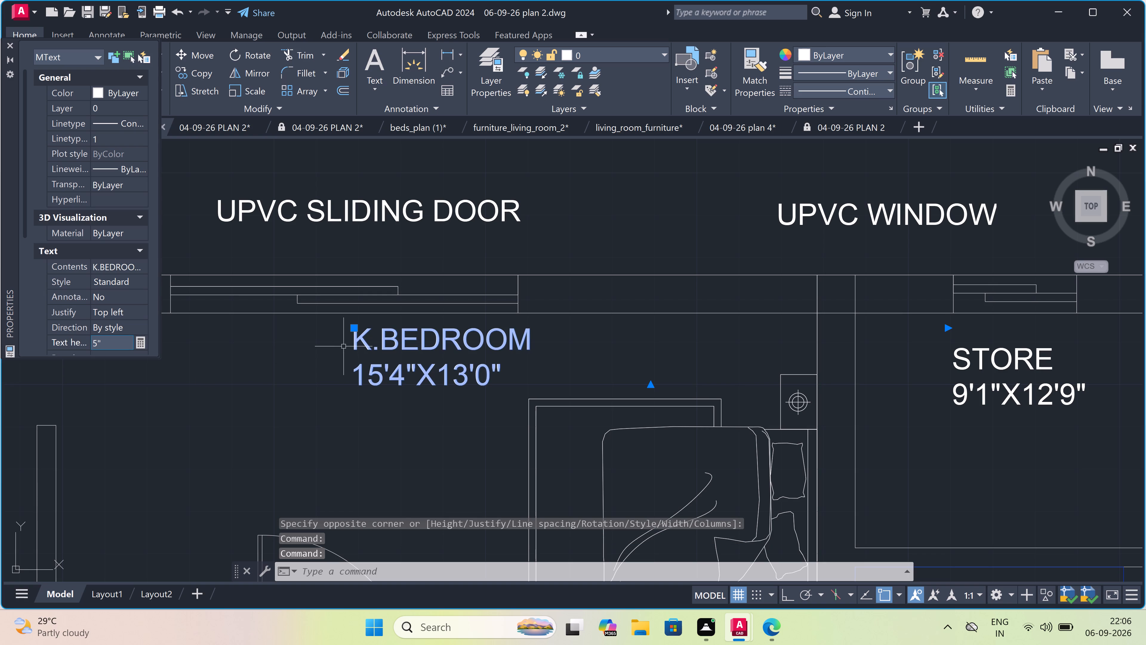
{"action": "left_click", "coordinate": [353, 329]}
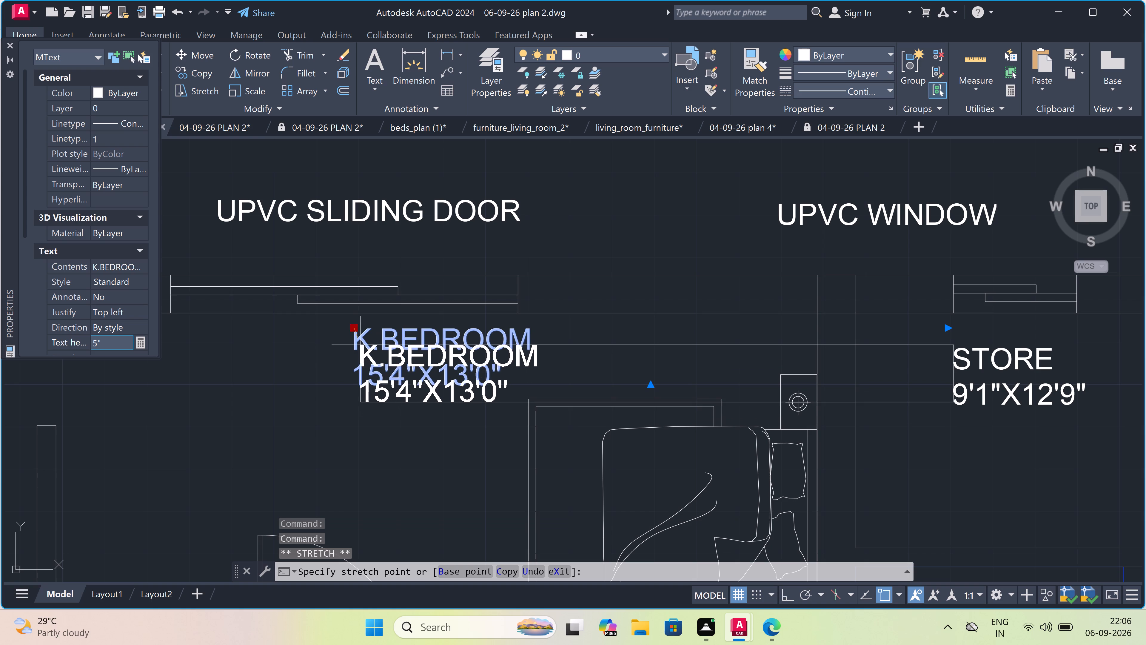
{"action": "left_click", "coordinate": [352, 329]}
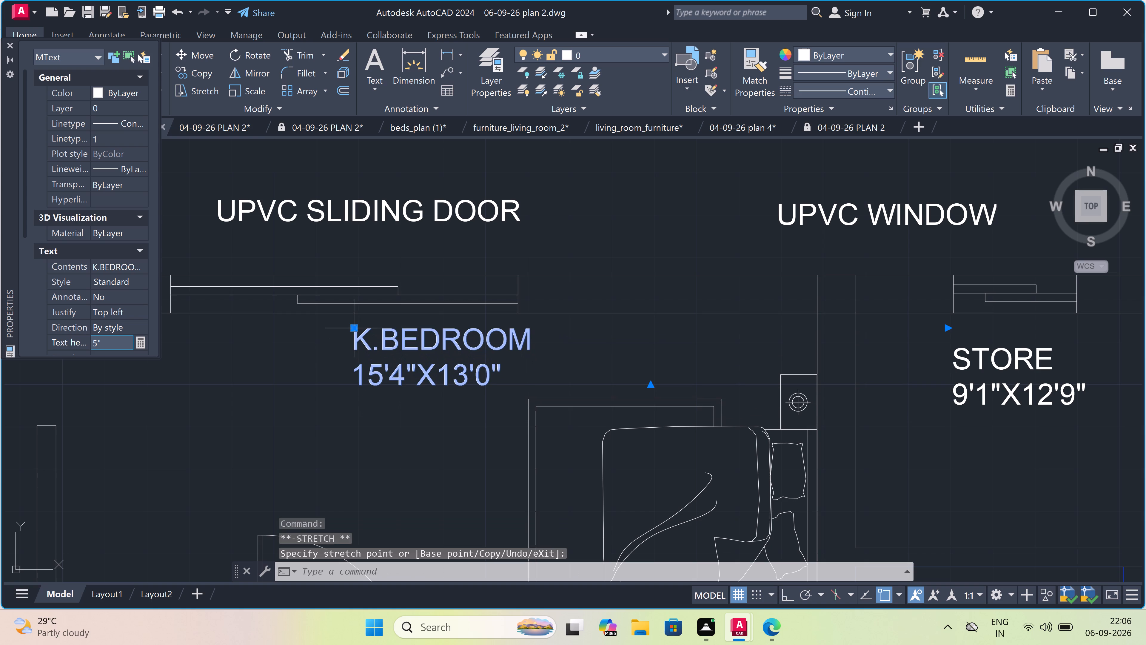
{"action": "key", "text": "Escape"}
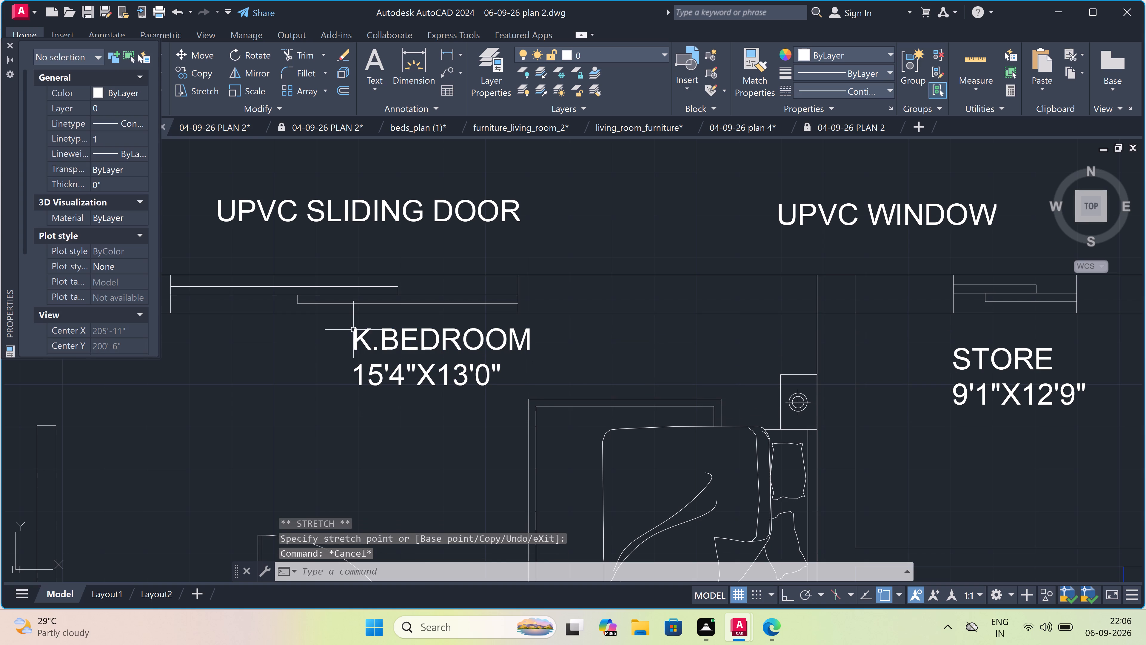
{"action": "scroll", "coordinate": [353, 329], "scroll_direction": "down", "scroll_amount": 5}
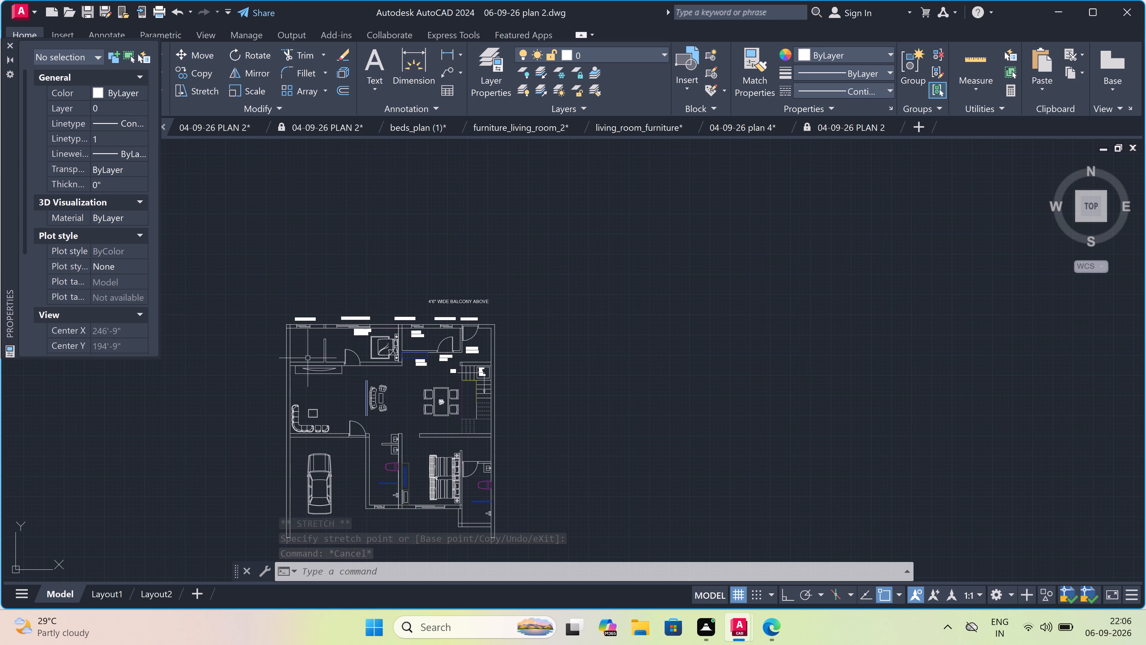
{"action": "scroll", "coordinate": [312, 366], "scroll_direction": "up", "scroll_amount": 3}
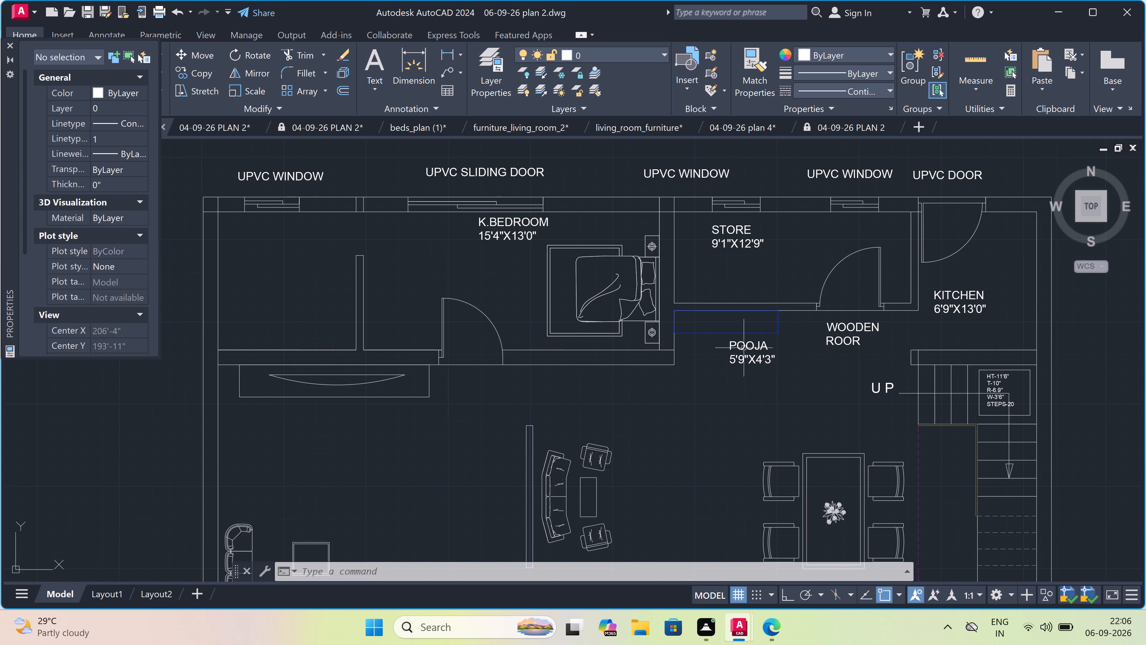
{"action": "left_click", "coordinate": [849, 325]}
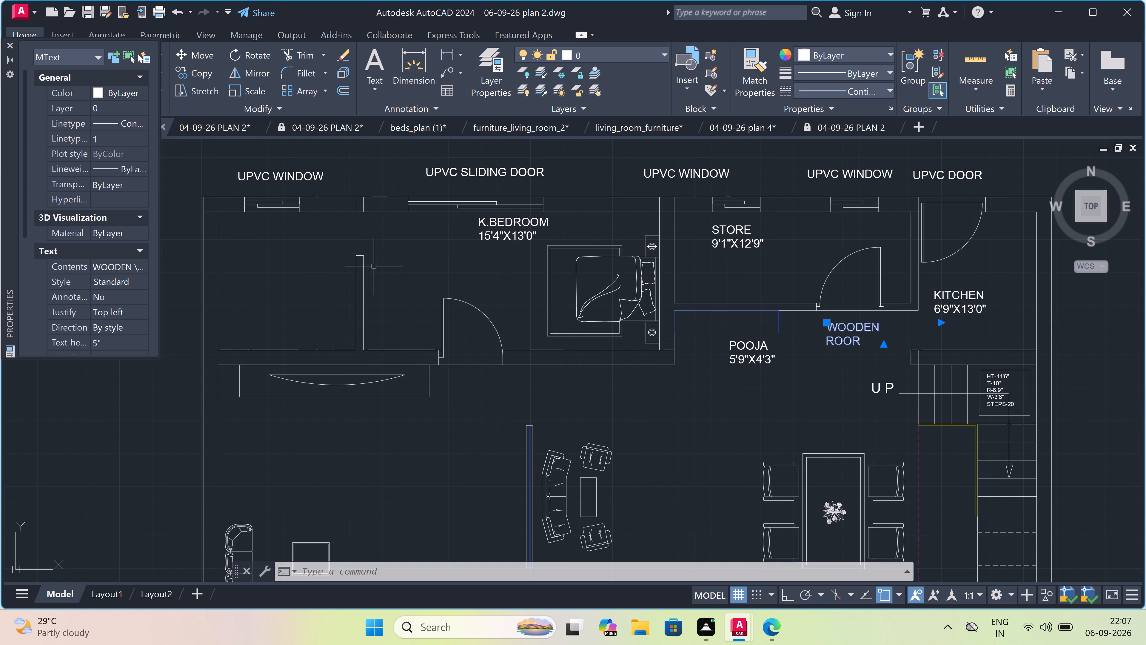
Draw a narrow vertical rectangle along the outer west wall of the space beside K.BEDROOM, starting at its upper inner corner.
{"action": "scroll", "coordinate": [386, 273], "scroll_direction": "down", "scroll_amount": 3}
{"action": "scroll", "coordinate": [393, 276], "scroll_direction": "up", "scroll_amount": 3}
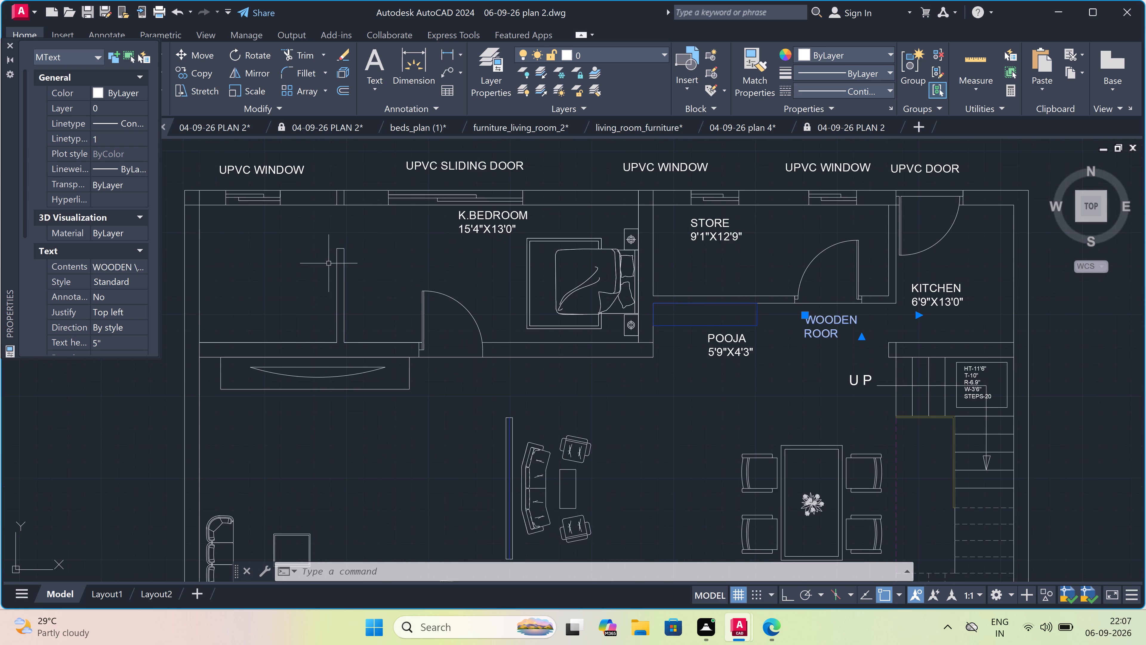
{"action": "scroll", "coordinate": [231, 242], "scroll_direction": "up", "scroll_amount": 1}
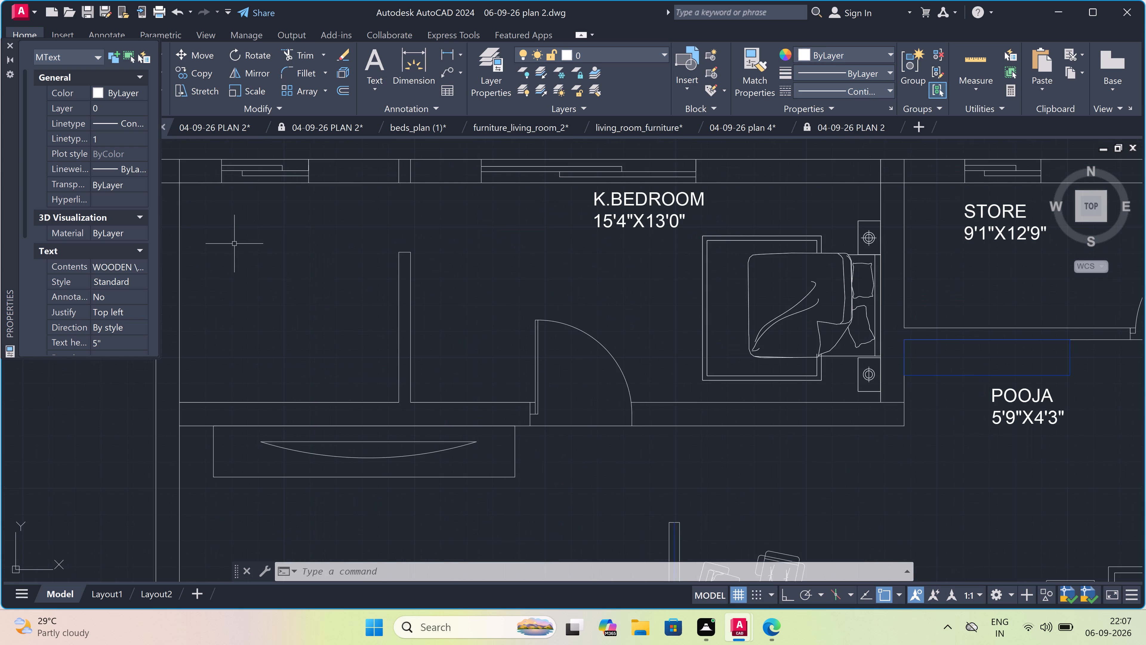
{"action": "scroll", "coordinate": [233, 231], "scroll_direction": "up", "scroll_amount": 1}
{"action": "scroll", "coordinate": [239, 230], "scroll_direction": "down", "scroll_amount": 1}
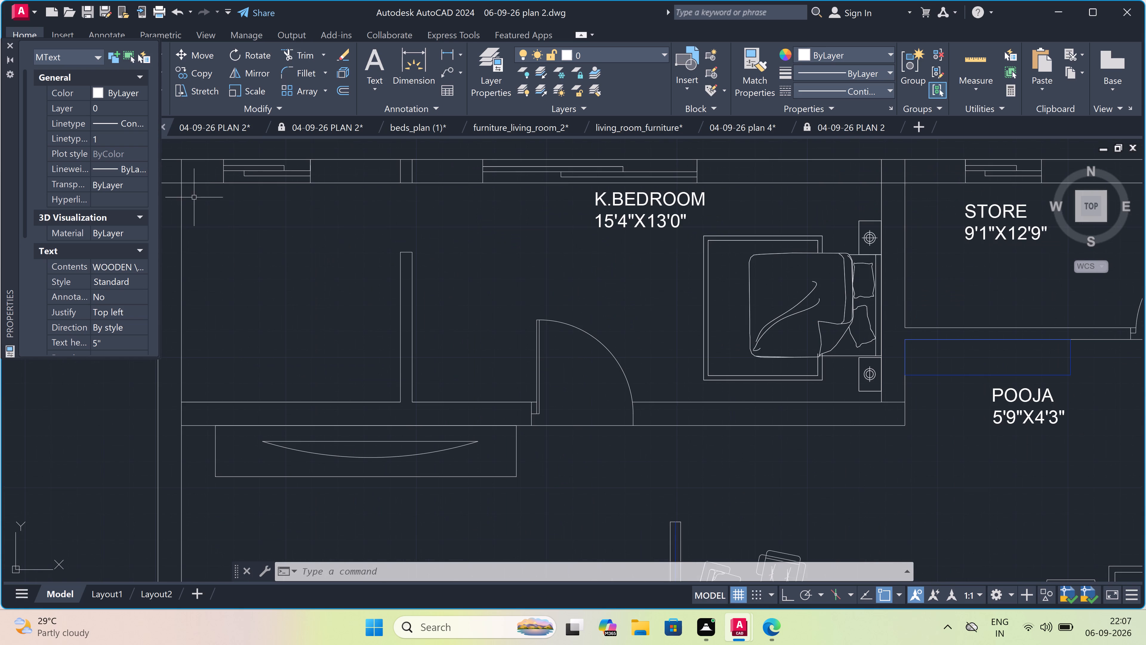
{"action": "scroll", "coordinate": [182, 197], "scroll_direction": "up", "scroll_amount": 2}
{"action": "scroll", "coordinate": [182, 197], "scroll_direction": "down", "scroll_amount": 1}
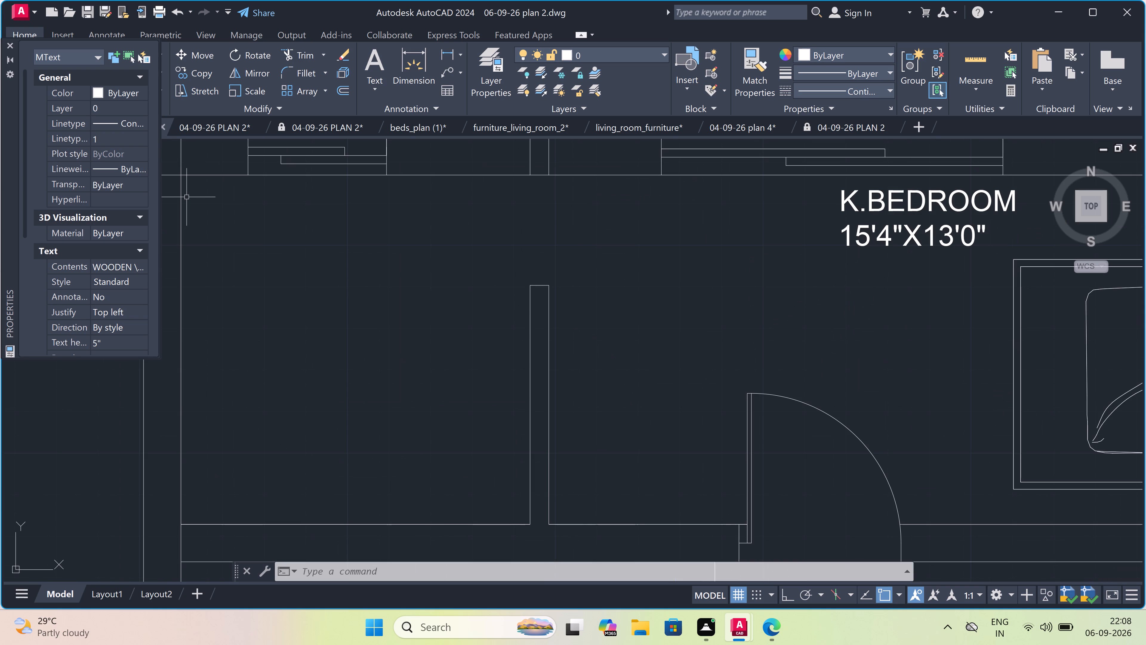
{"action": "type", "text": "REC"}
{"action": "key", "text": "space"}
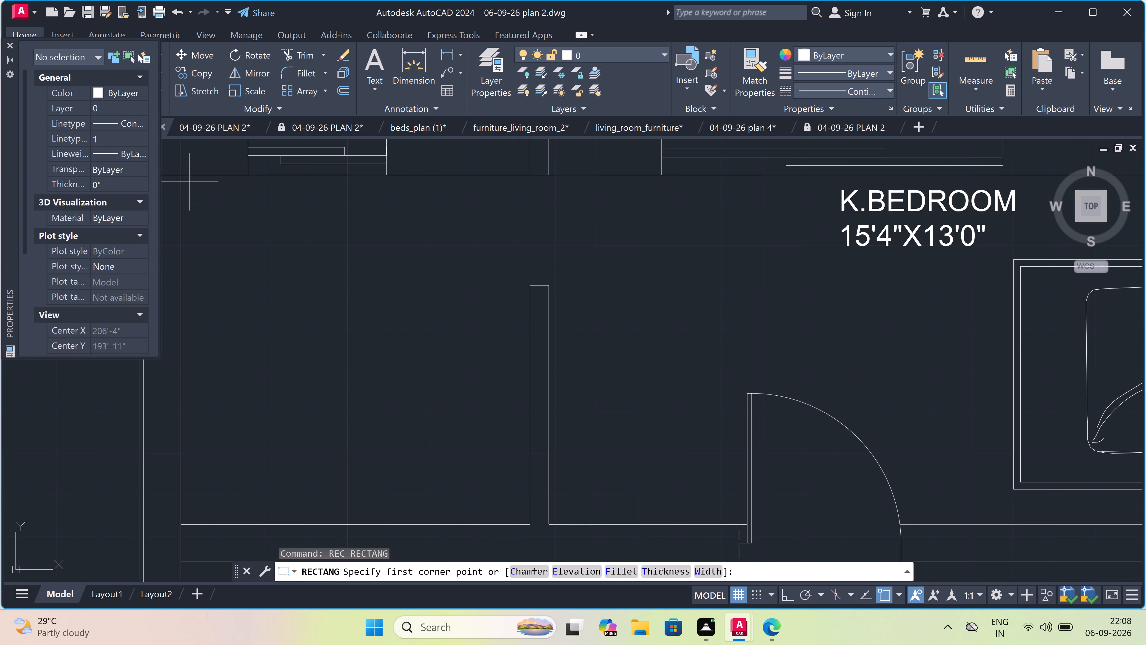
{"action": "left_click_drag", "start_coordinate": [179, 174], "coordinate": [181, 178]}
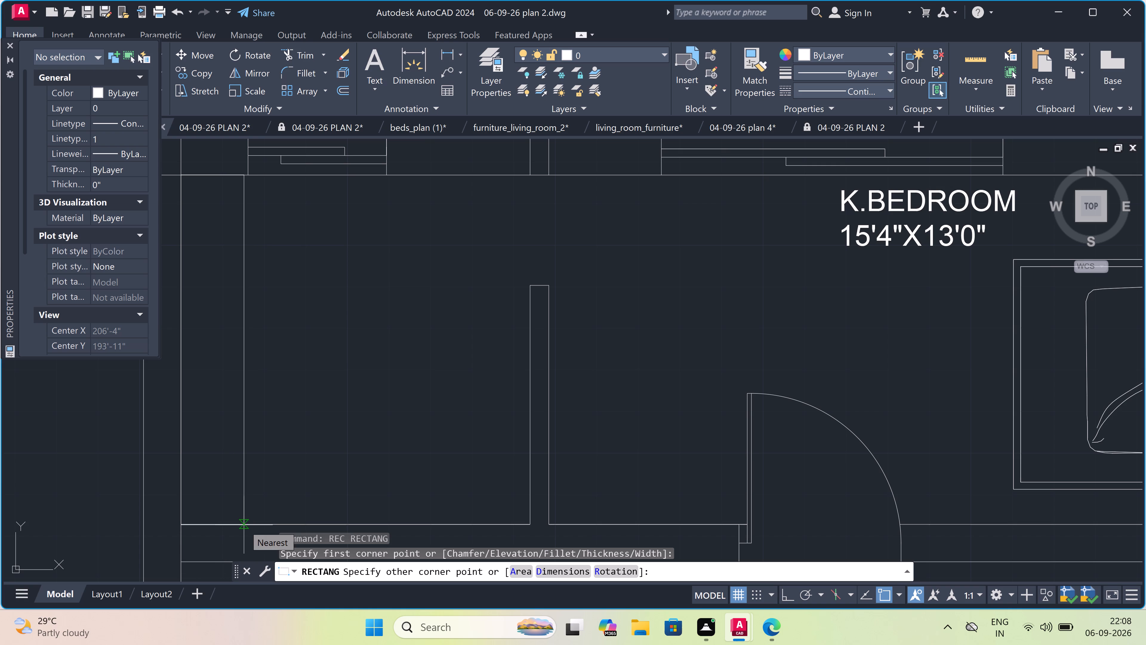
{"action": "triple_click", "coordinate": [247, 455]}
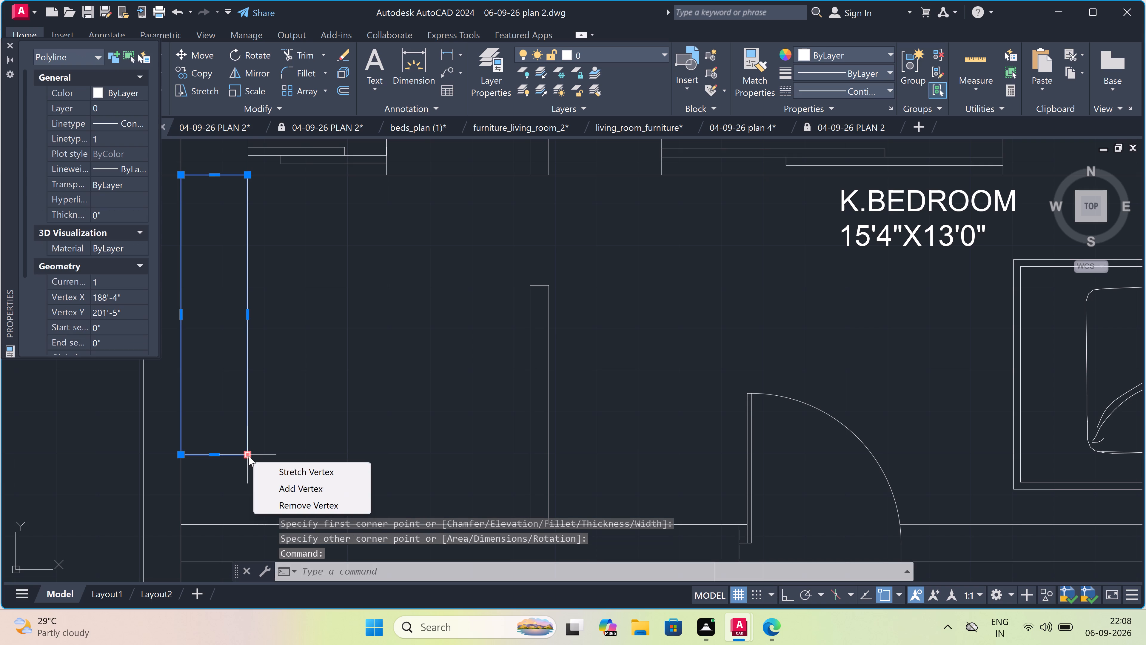
{"action": "key", "text": "Escape"}
Draw a second rectangle from the first one's lower inner corner to the foot of the short partition wall.
{"action": "type", "text": "REC"}
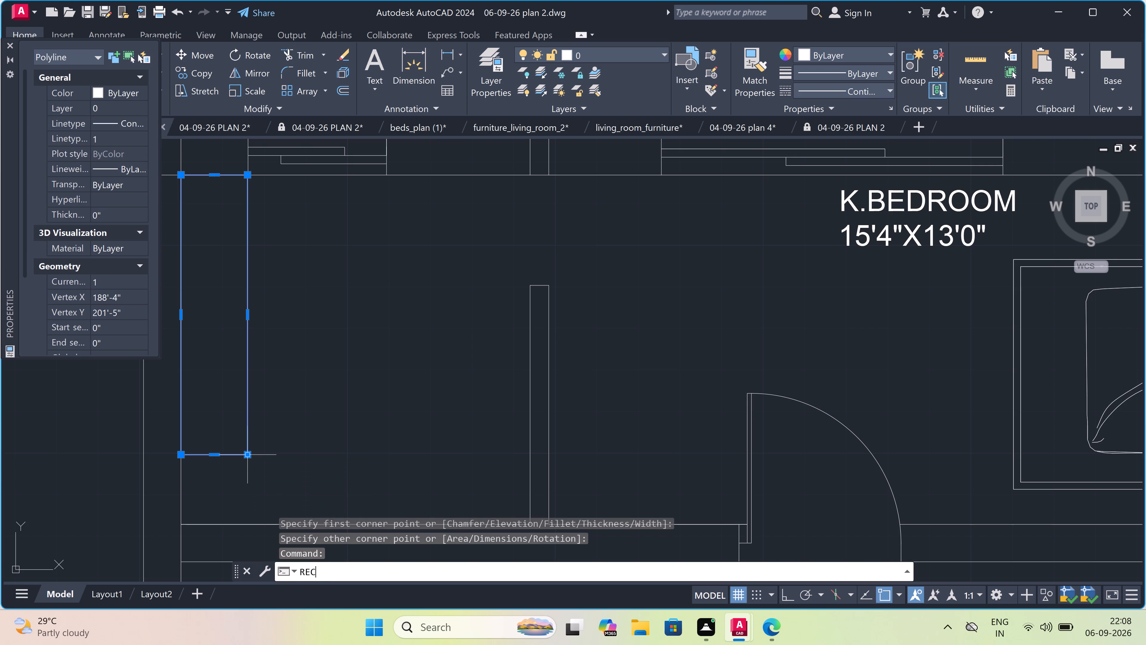
{"action": "key", "text": "space"}
{"action": "left_click", "coordinate": [249, 456]}
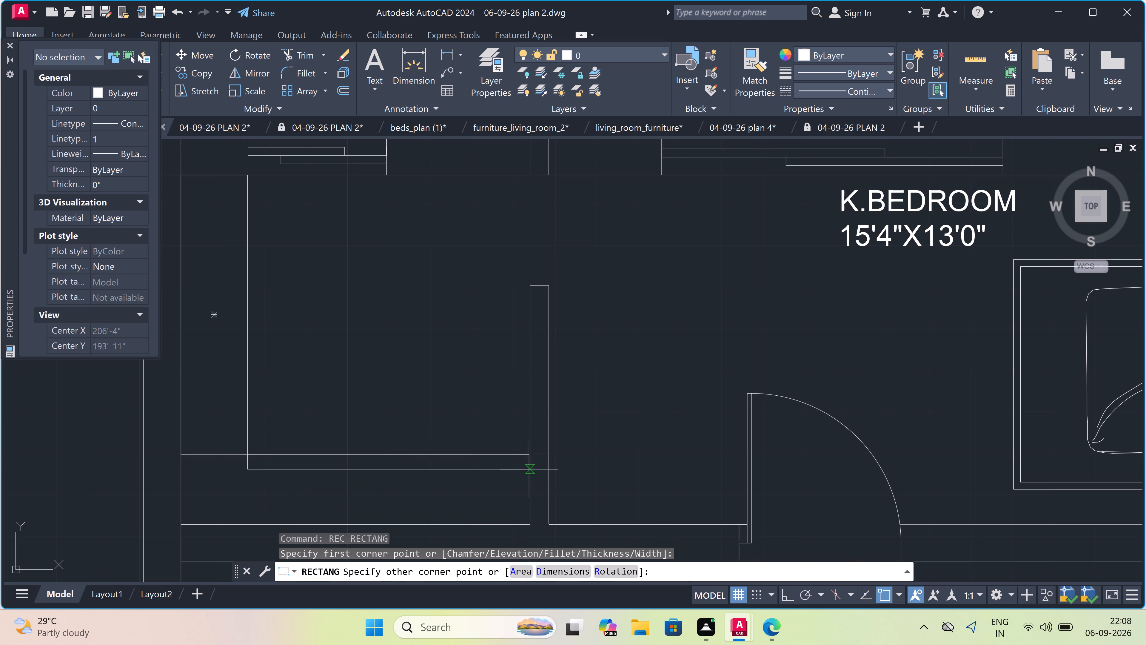
{"action": "double_click", "coordinate": [530, 525]}
{"action": "key", "text": "Escape"}
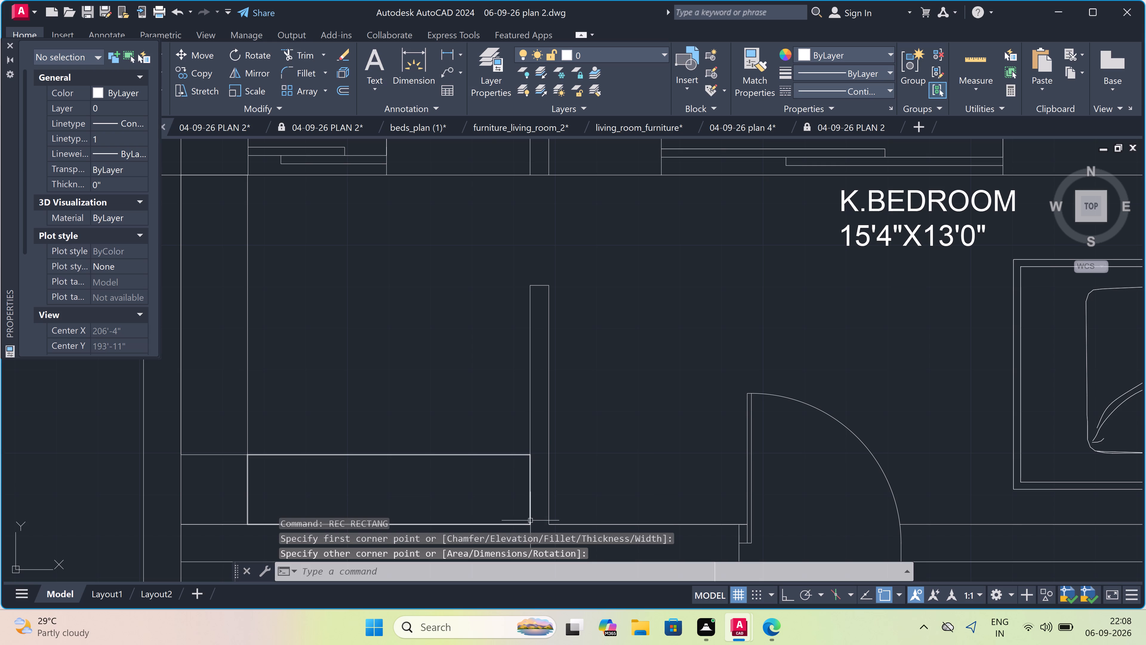
{"action": "key", "text": "r"}
{"action": "key", "text": "Escape"}
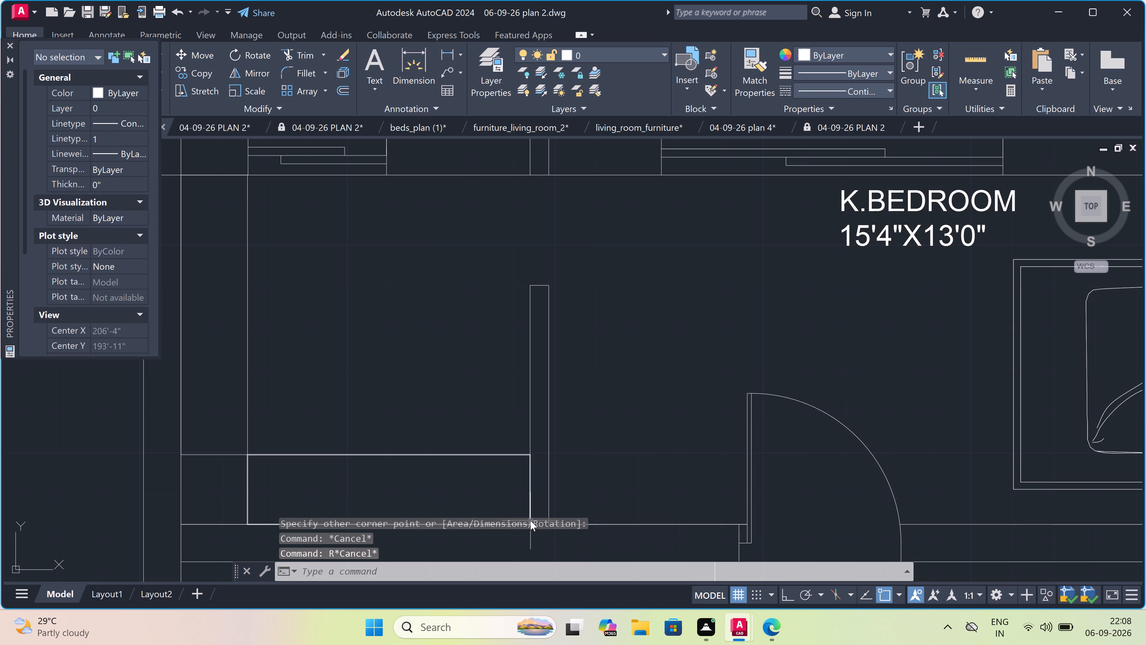
Trim the overlapping rectangle edges at the lower corner so both rectangles merge into one open L-shaped wardrobe outline.
{"action": "type", "text": "TR"}
{"action": "key", "text": "space"}
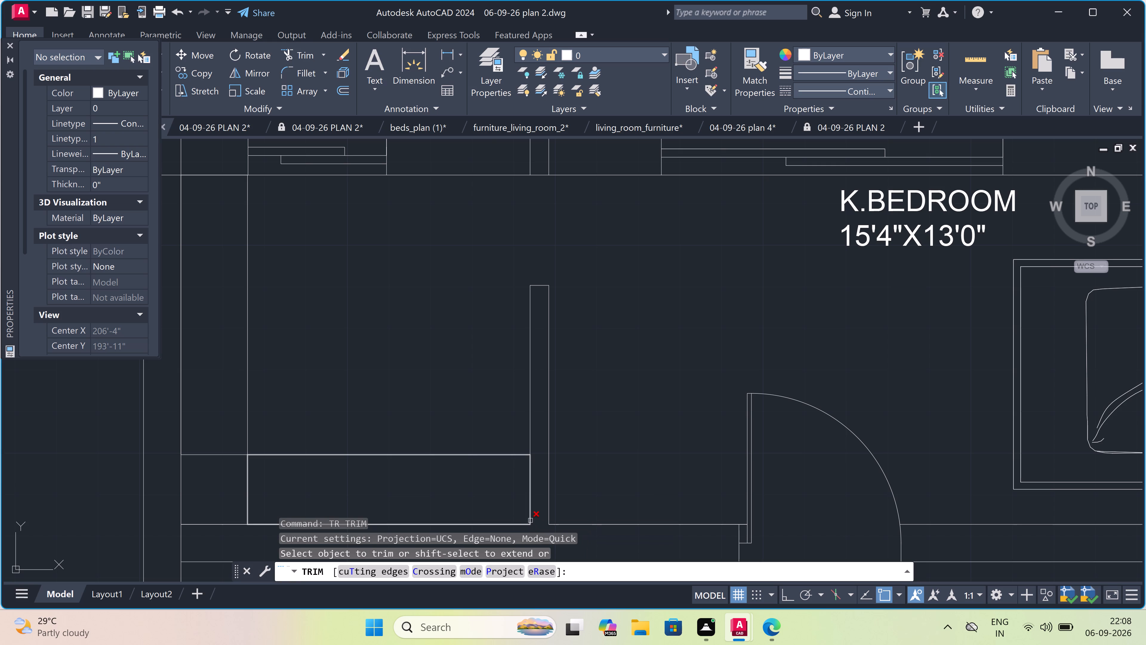
{"action": "left_click", "coordinate": [257, 478]}
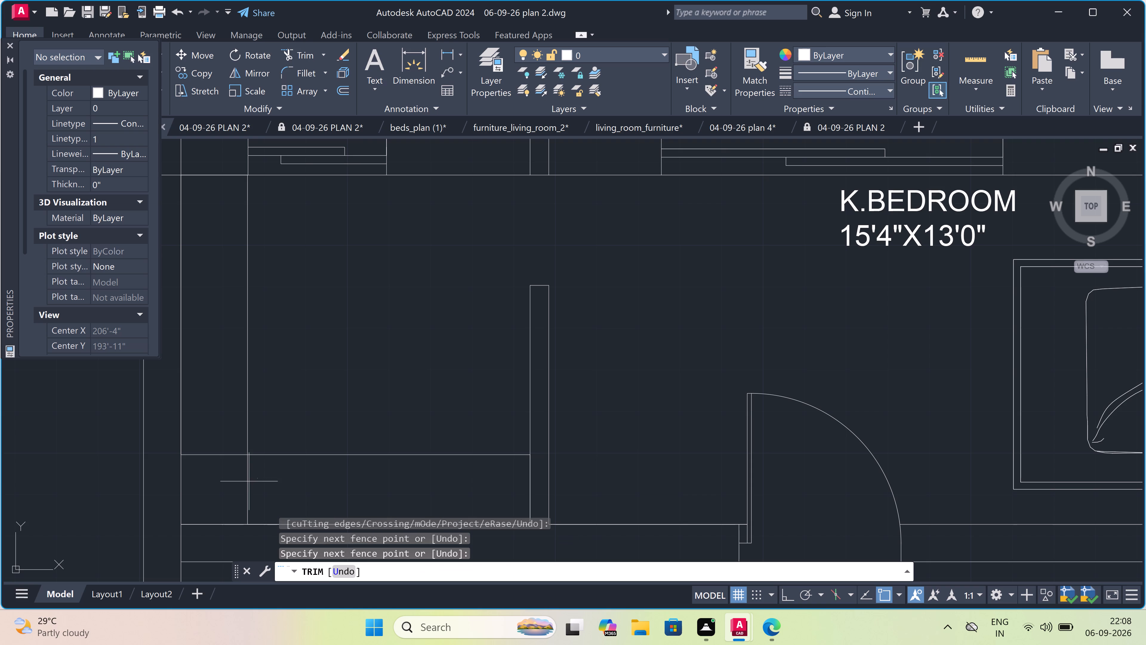
{"action": "left_click", "coordinate": [224, 489]}
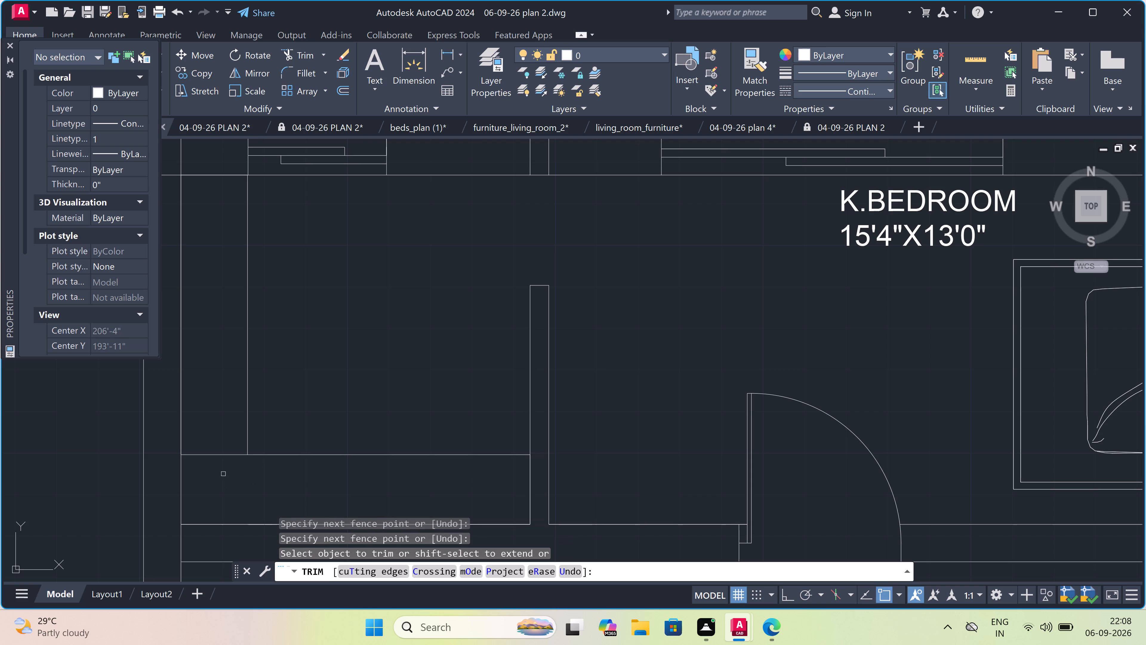
{"action": "left_click", "coordinate": [224, 475]}
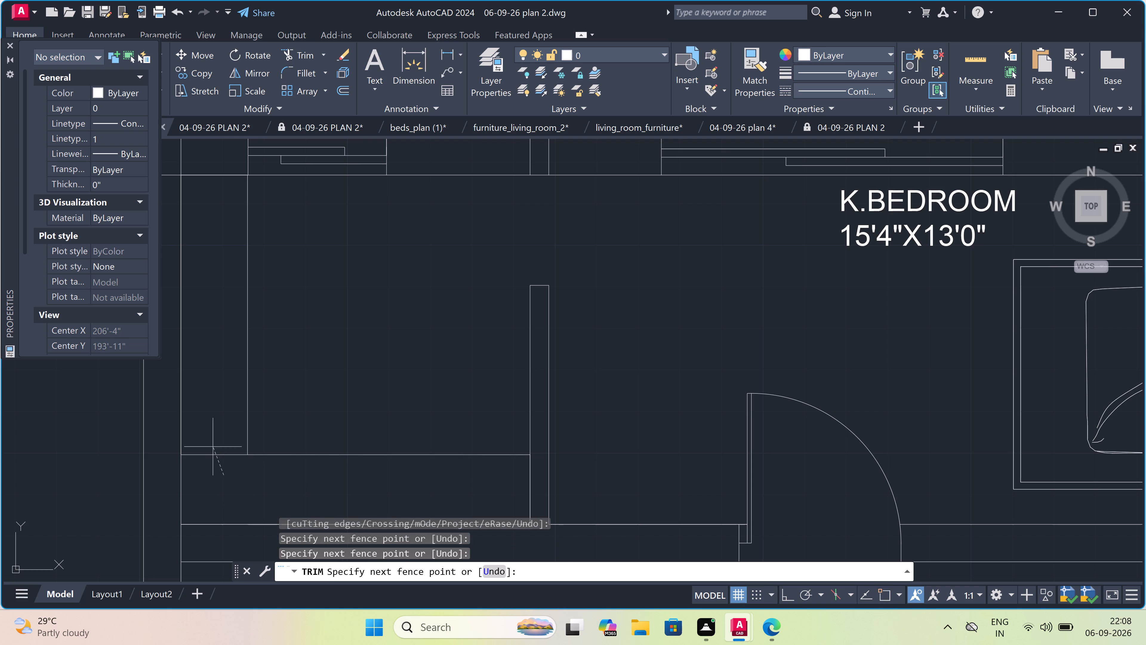
{"action": "left_click", "coordinate": [213, 441]}
{"action": "key", "text": "Escape"}
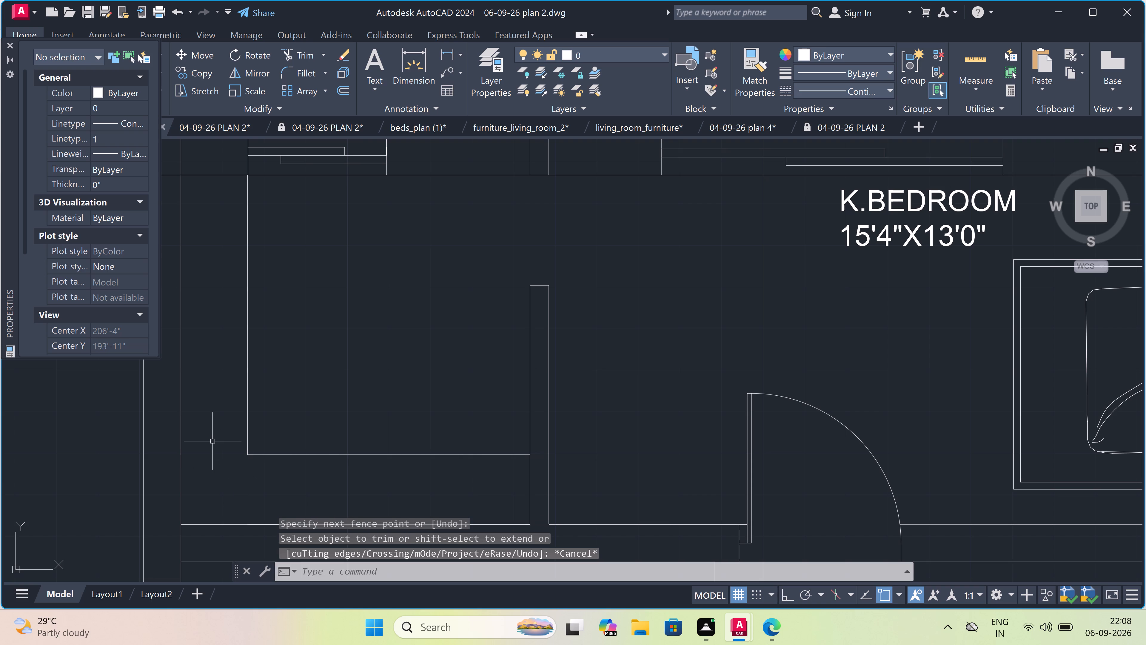
Draw an L-shaped line with Ortho on inside the wardrobe outline, about 5'-11" down and about 5'-11" across towards the partition.
{"action": "scroll", "coordinate": [213, 441], "scroll_direction": "down", "scroll_amount": 1}
{"action": "scroll", "coordinate": [213, 441], "scroll_direction": "up", "scroll_amount": 1}
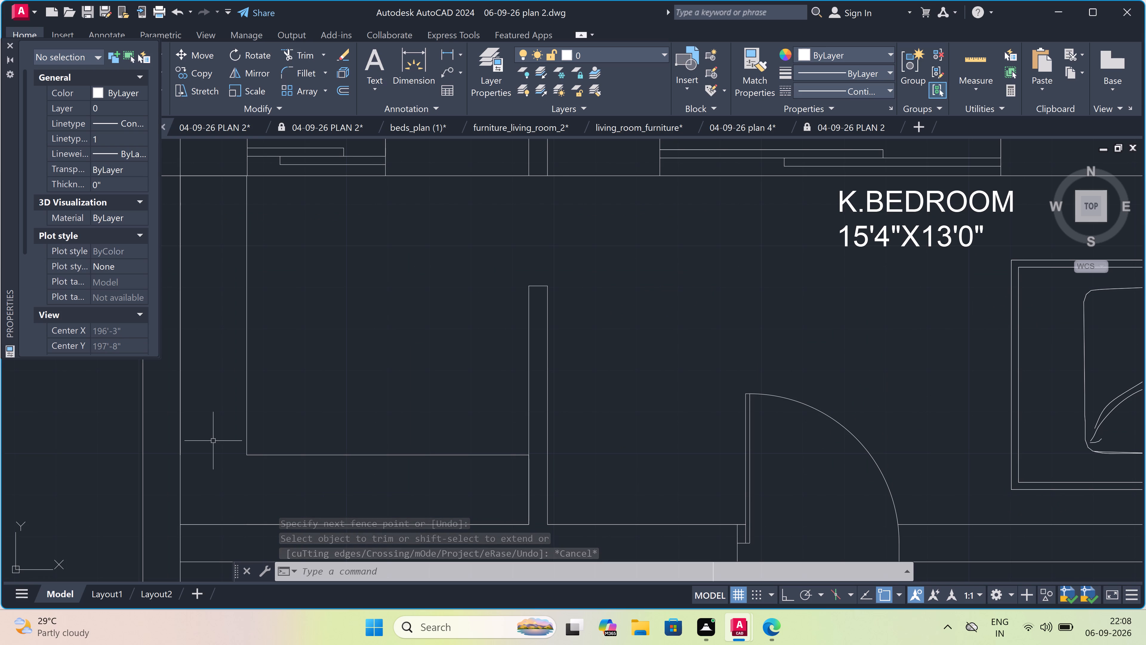
{"action": "type", "text": "L"}
{"action": "key", "text": "space"}
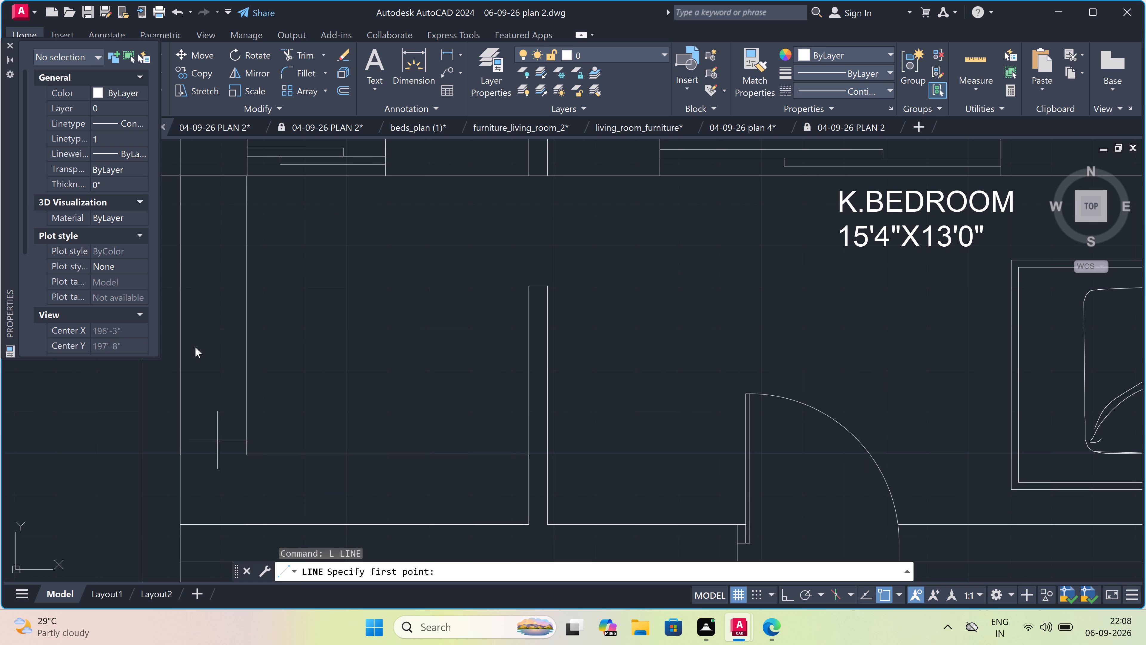
{"action": "double_click", "coordinate": [209, 191]}
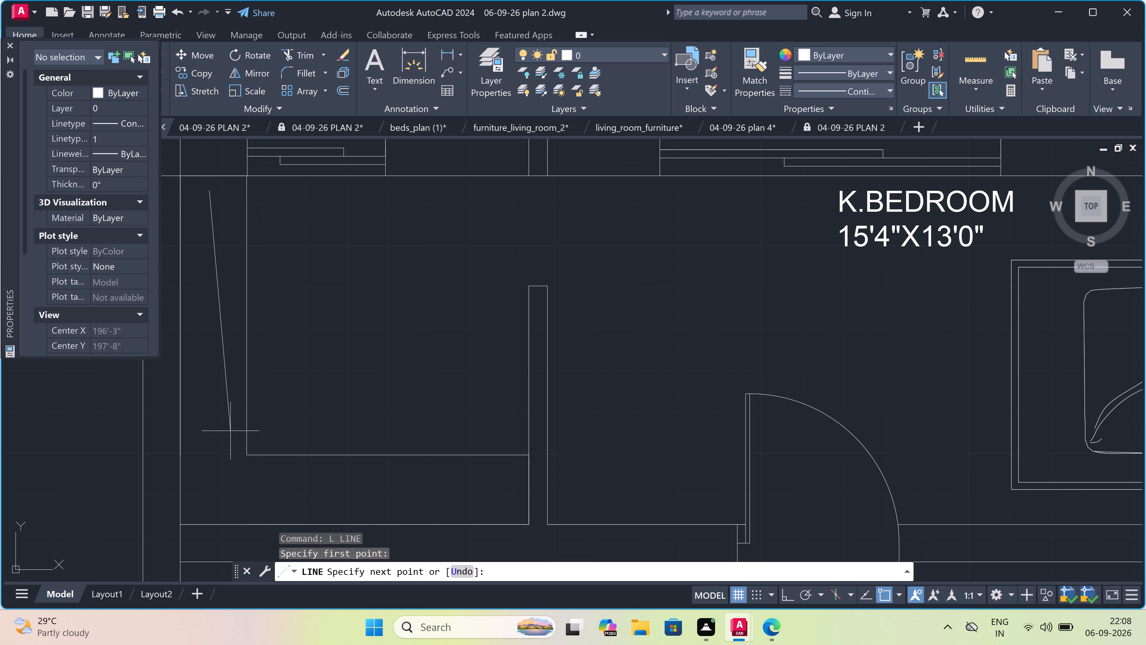
{"action": "key", "text": "F8"}
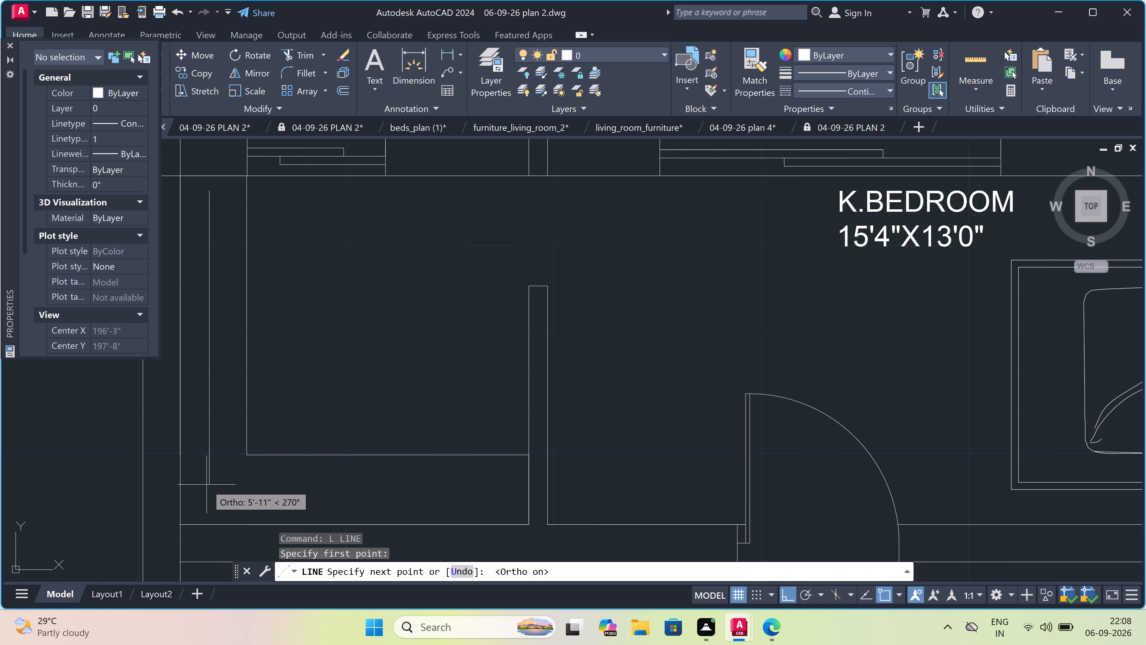
{"action": "double_click", "coordinate": [209, 484]}
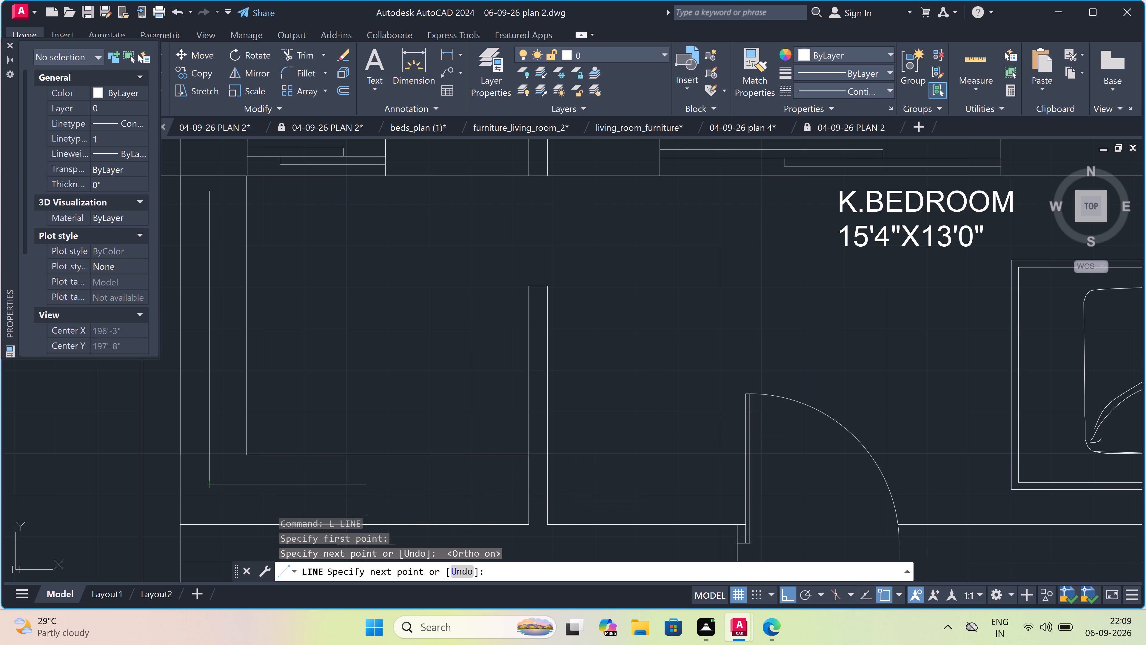
{"action": "double_click", "coordinate": [502, 483]}
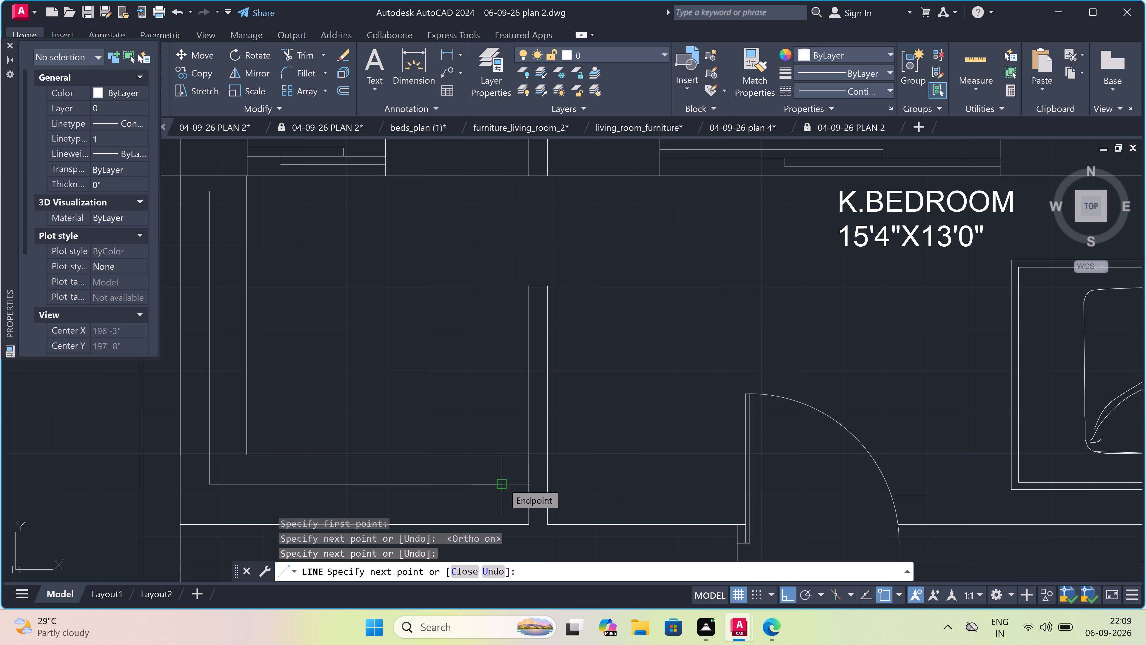
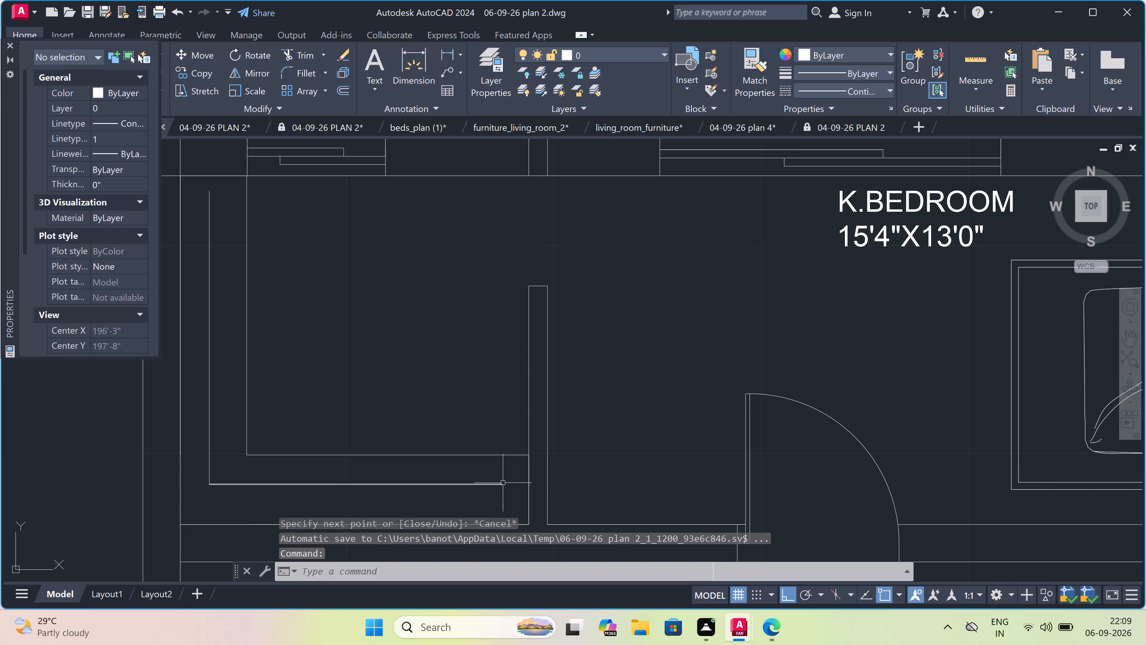
Add a two-line multiline text label reading DRESS and 7'0"X5'6" inside the small room west of K.BEDROOM.
{"action": "scroll", "coordinate": [503, 483], "scroll_direction": "up", "scroll_amount": 1}
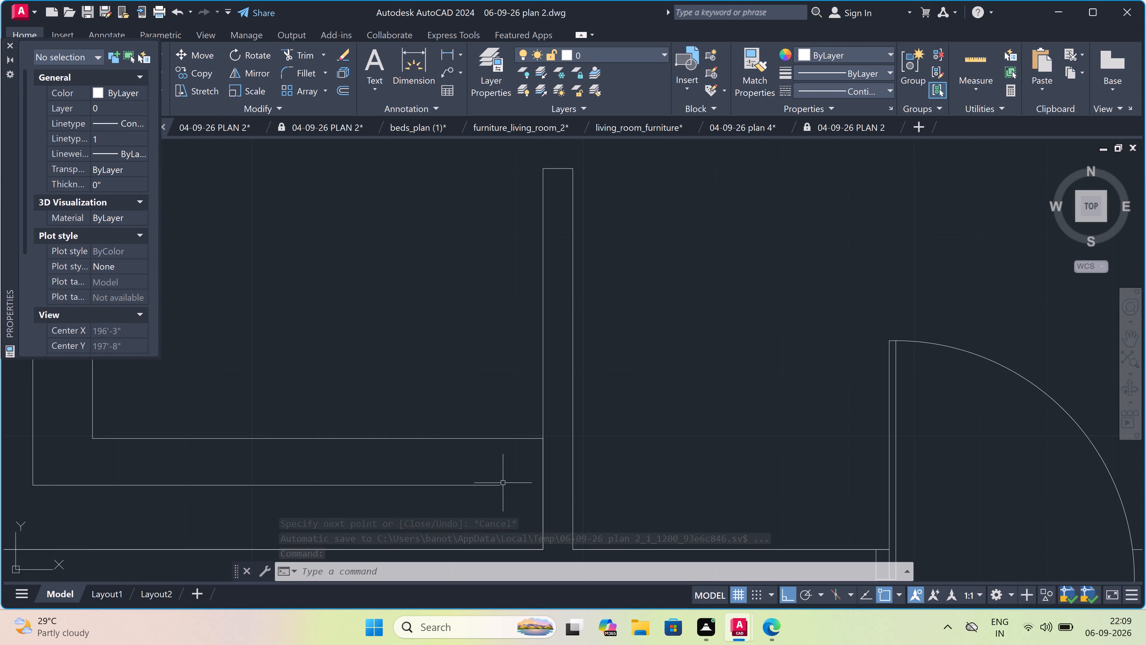
{"action": "scroll", "coordinate": [503, 483], "scroll_direction": "down", "scroll_amount": 1}
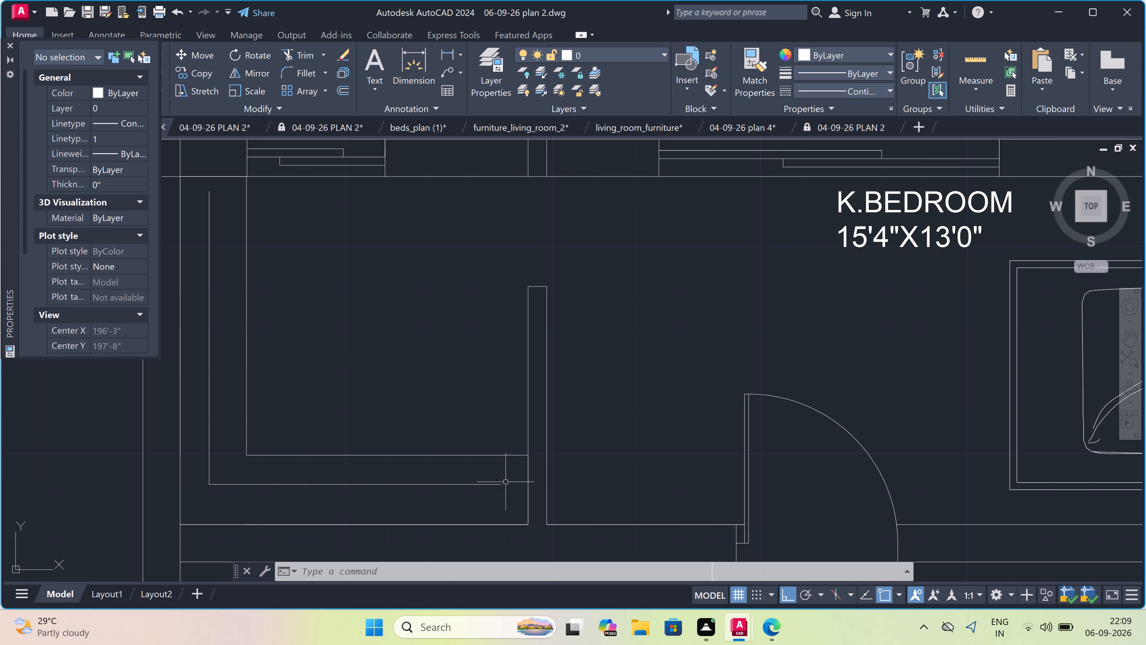
{"action": "type", "text": "MT"}
{"action": "key", "text": "space"}
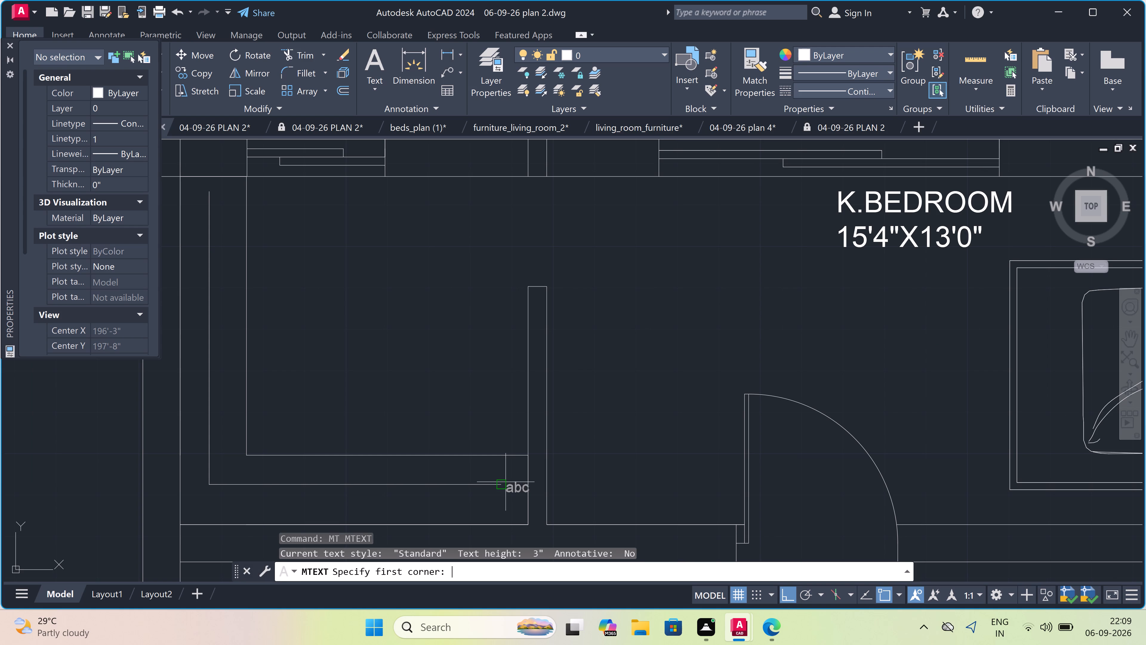
{"action": "left_click", "coordinate": [306, 329]}
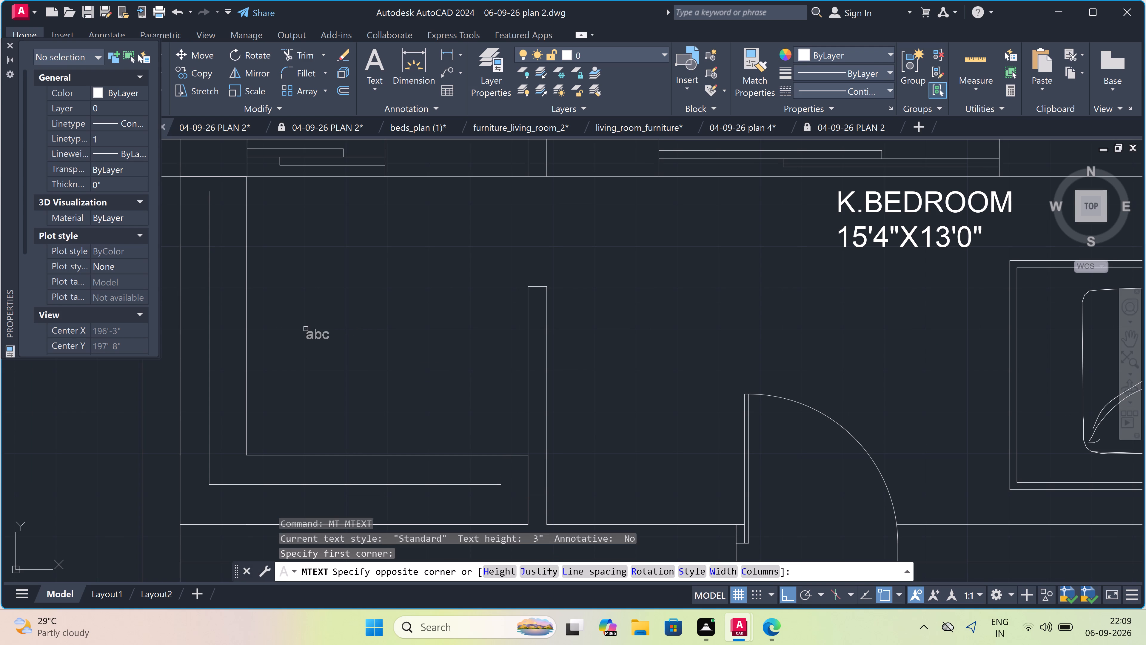
{"action": "double_click", "coordinate": [929, 307]}
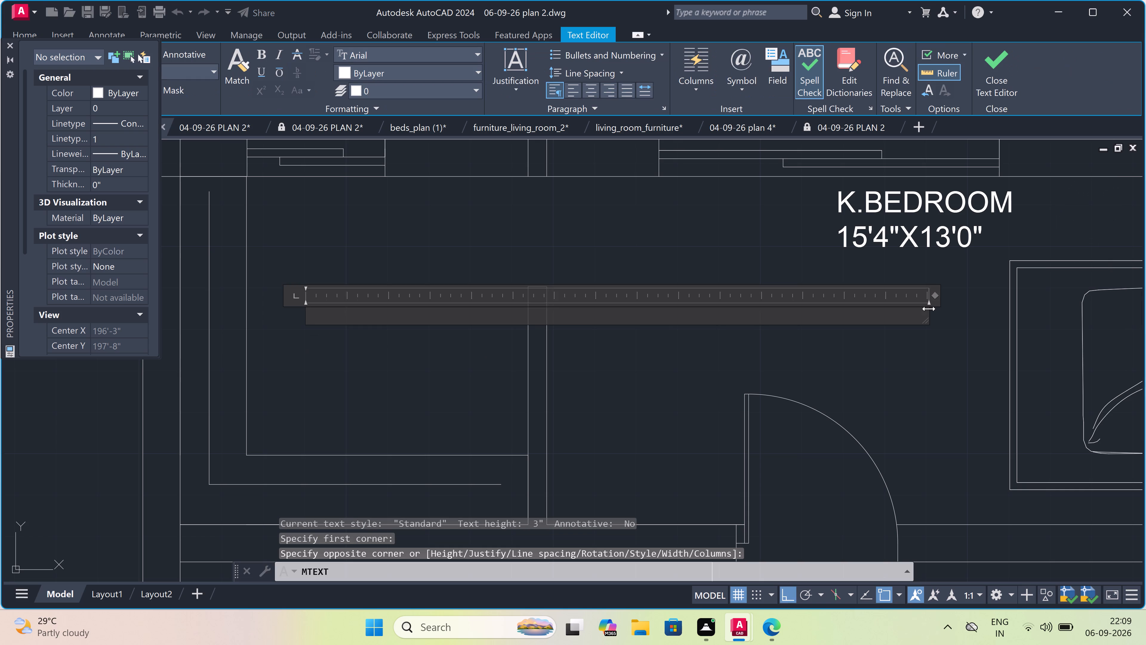
{"action": "type", "text": "DRESS"}
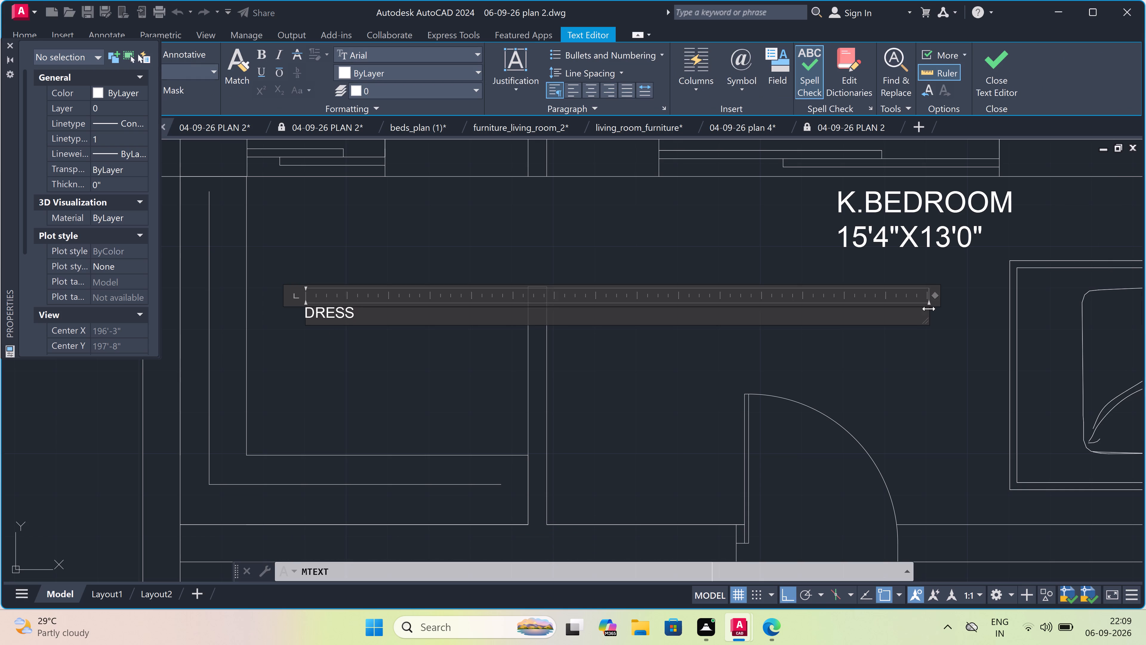
{"action": "key", "text": "Return"}
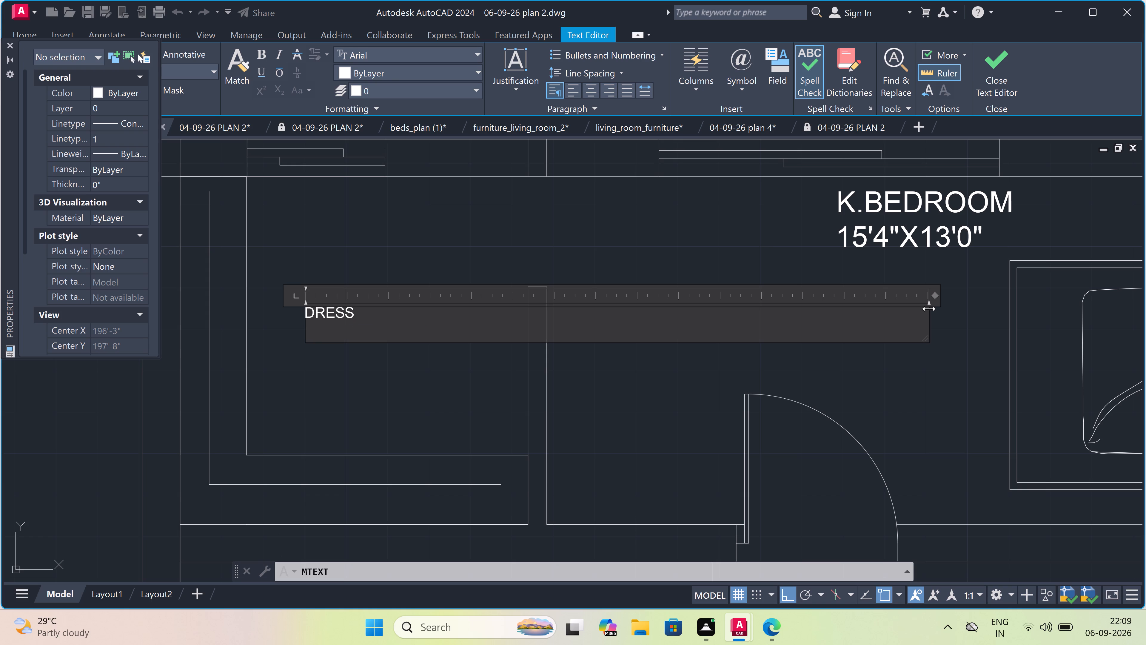
{"action": "key", "text": "7"}
{"action": "key", "text": "apostrophe"}
{"action": "key", "text": "0"}
{"action": "type", "text": "\"X"}
{"action": "key", "text": "5"}
{"action": "key", "text": "apostrophe"}
{"action": "key", "text": "6"}
{"action": "key", "text": "shift+quotedbl"}
{"action": "left_click", "coordinate": [469, 385]}
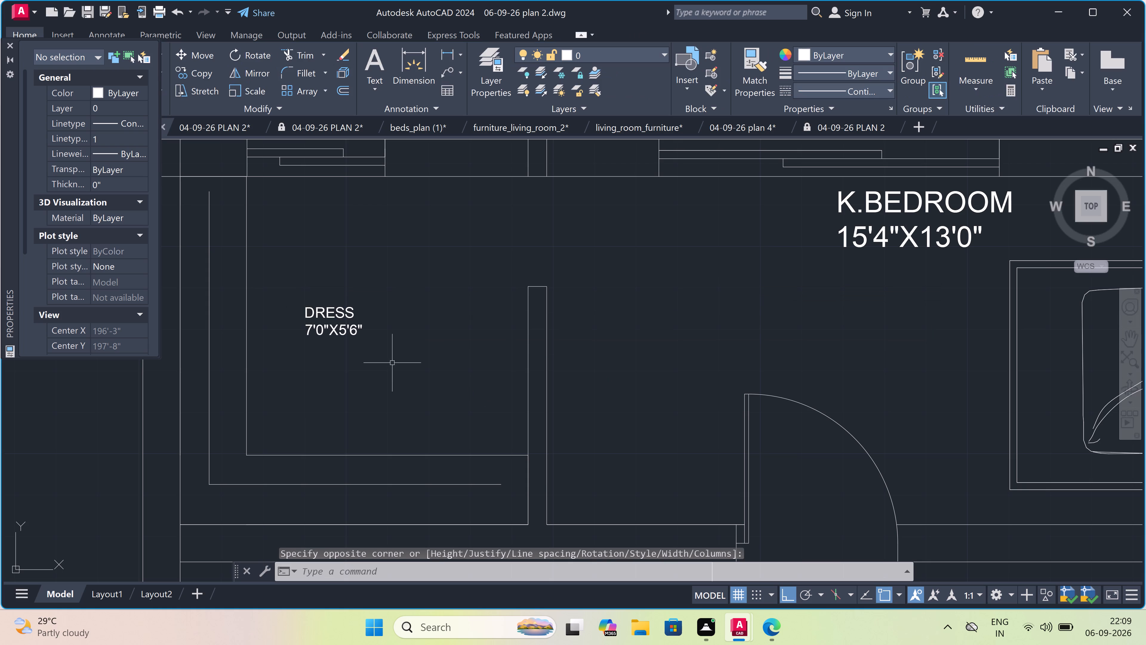
Set the text height of the DRESS room label to 5".
{"action": "left_click", "coordinate": [346, 321]}
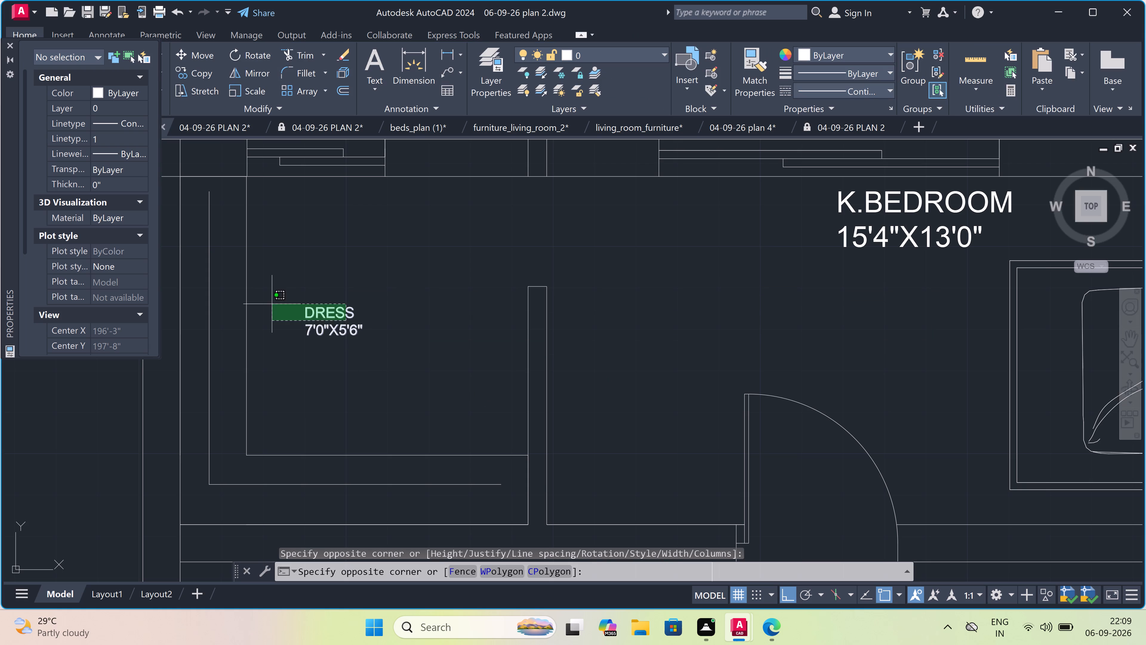
{"action": "left_click", "coordinate": [272, 304]}
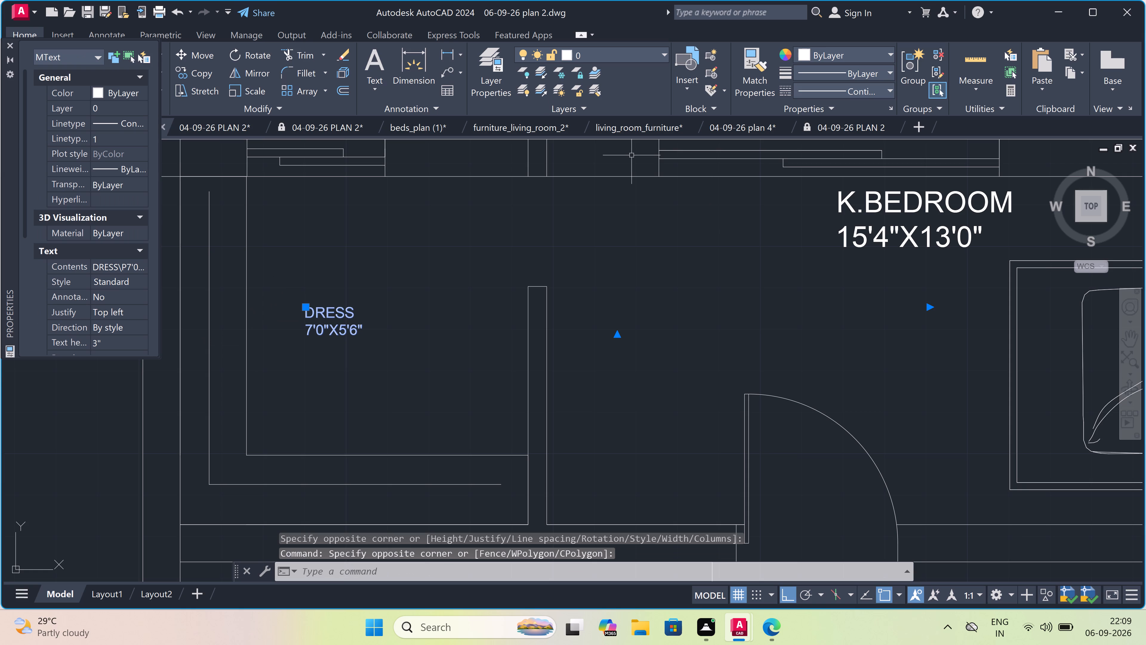
{"action": "left_click", "coordinate": [119, 337]}
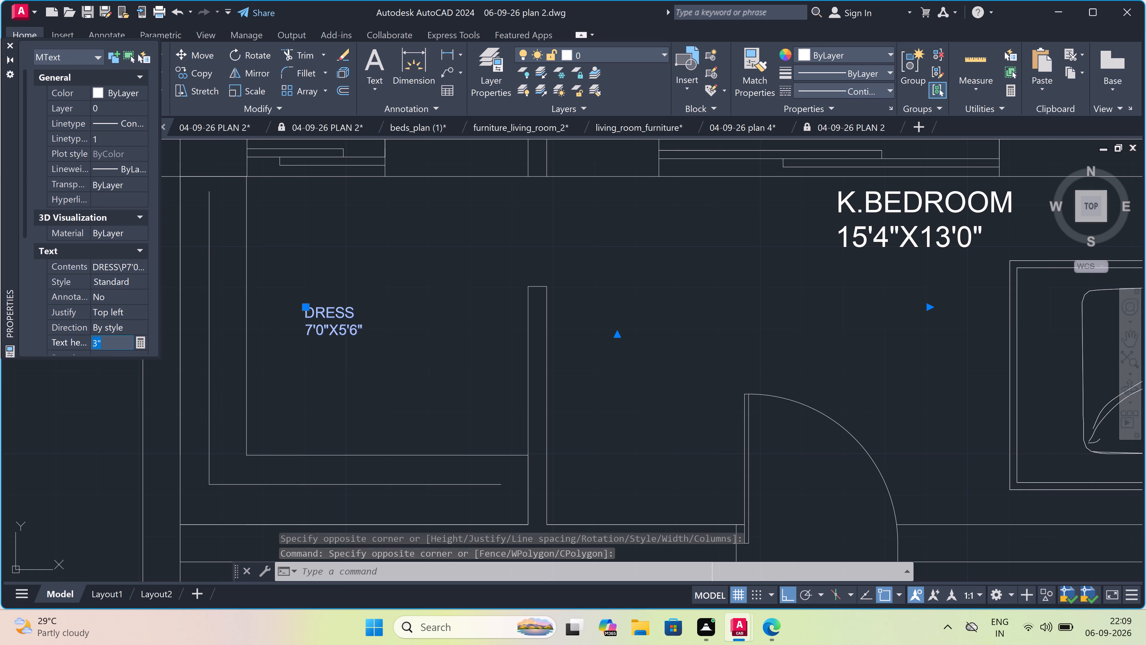
{"action": "key", "text": "BackSpace"}
{"action": "key", "text": "5"}
{"action": "key", "text": "shift+quotedbl"}
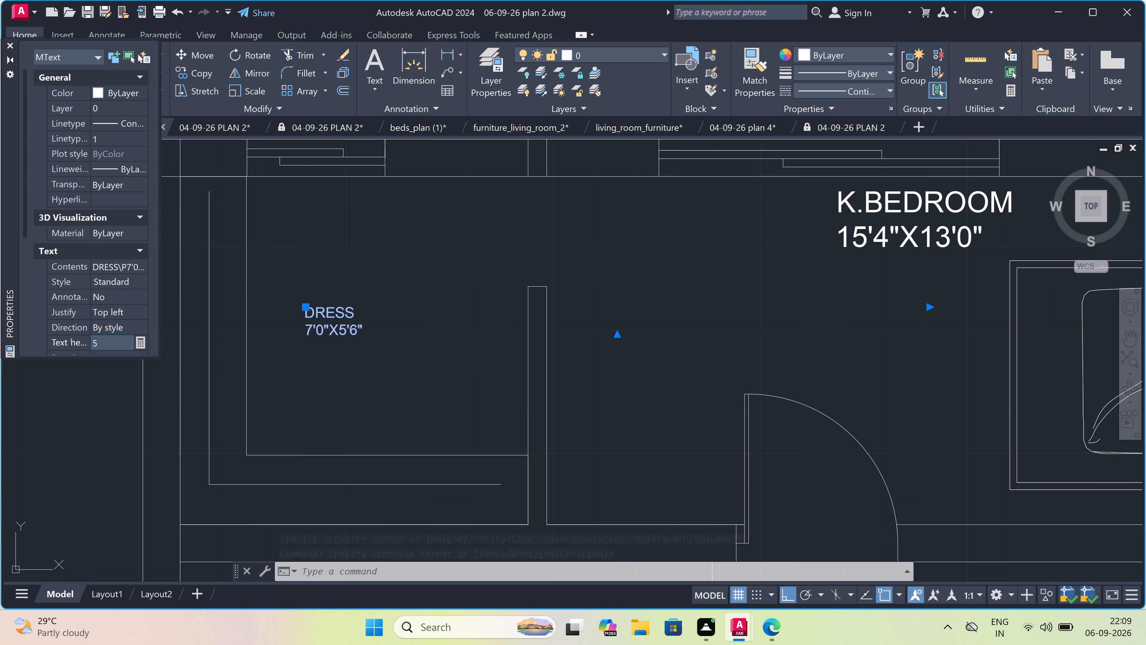
{"action": "left_click", "coordinate": [84, 379]}
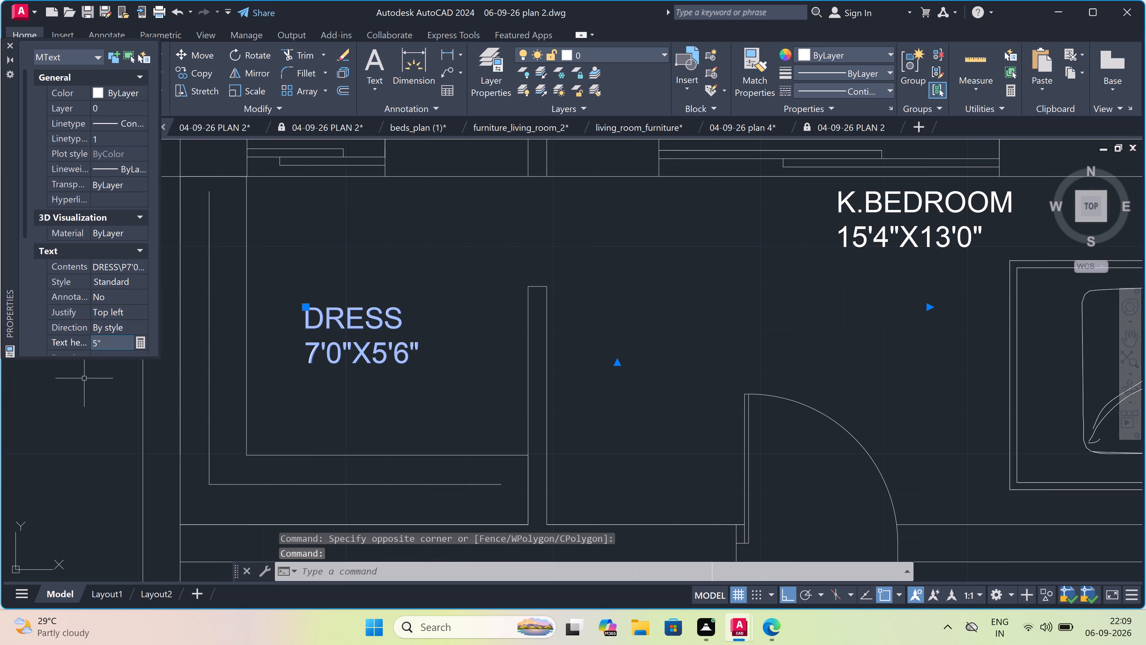
{"action": "key", "text": "Escape"}
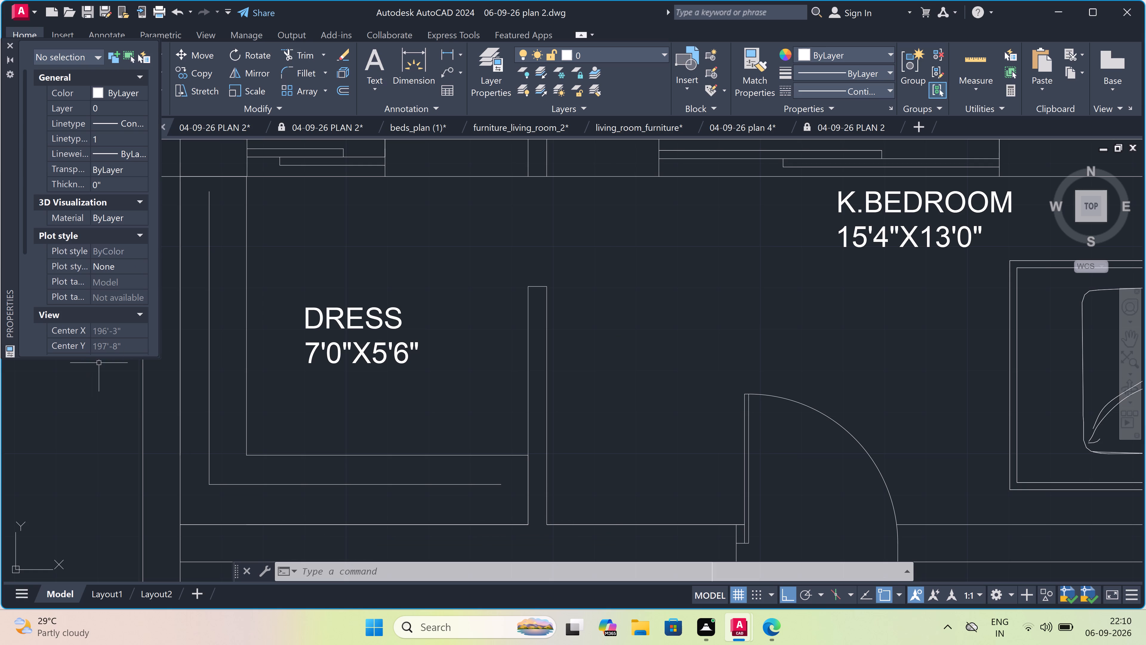
On layer line 1, draw a narrow vertical rectangle in the dress room alongside the partition wall facing K.BEDROOM.
{"action": "left_click", "coordinate": [620, 47]}
{"action": "left_click", "coordinate": [606, 141]}
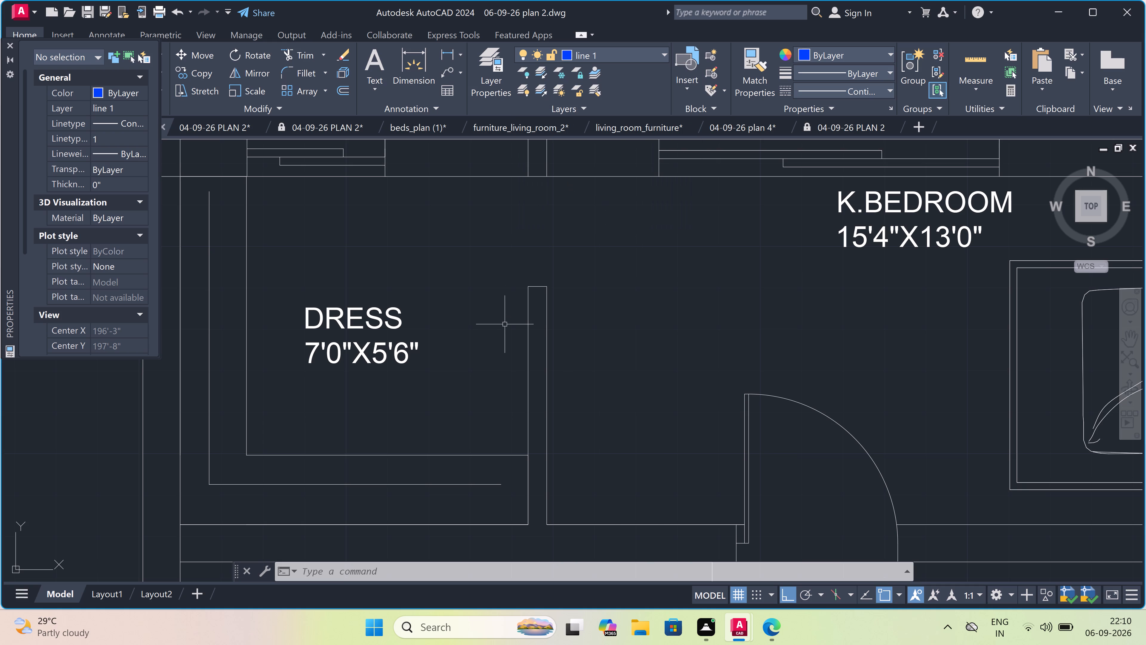
{"action": "type", "text": "REC"}
{"action": "key", "text": "space"}
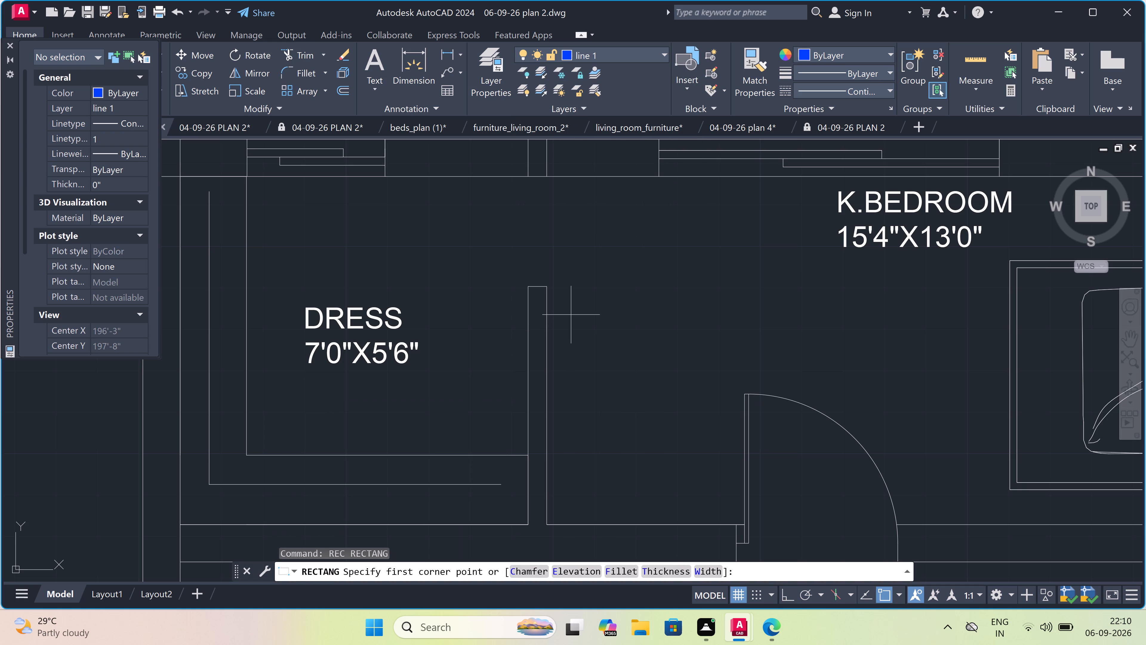
{"action": "scroll", "coordinate": [540, 313], "scroll_direction": "up", "scroll_amount": 1}
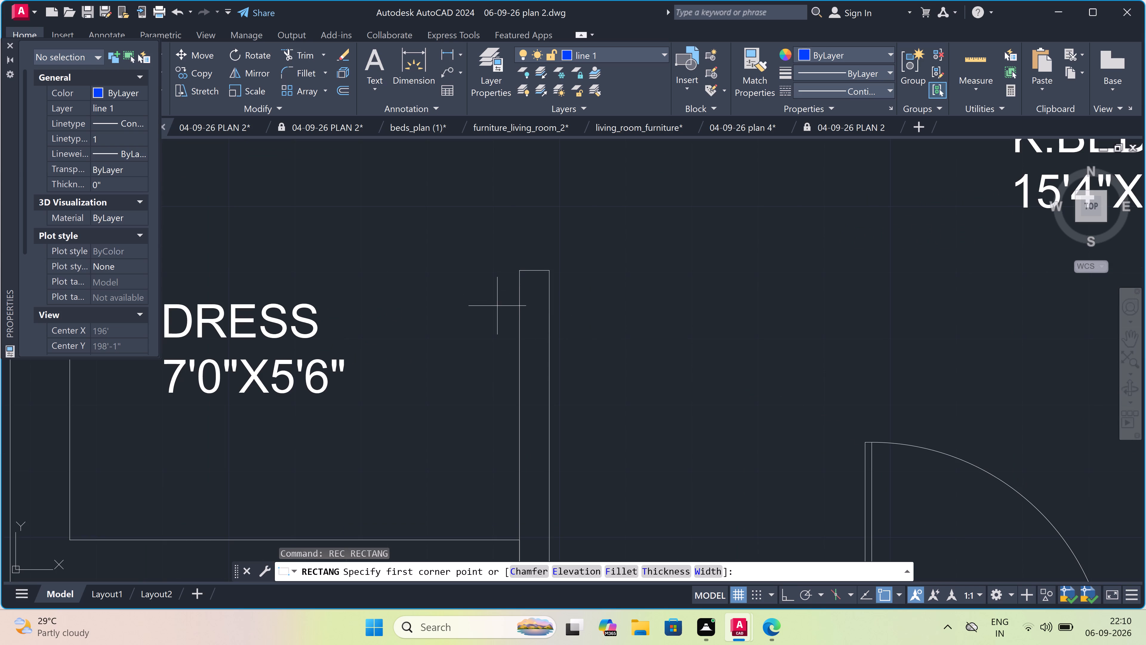
{"action": "left_click", "coordinate": [506, 305]}
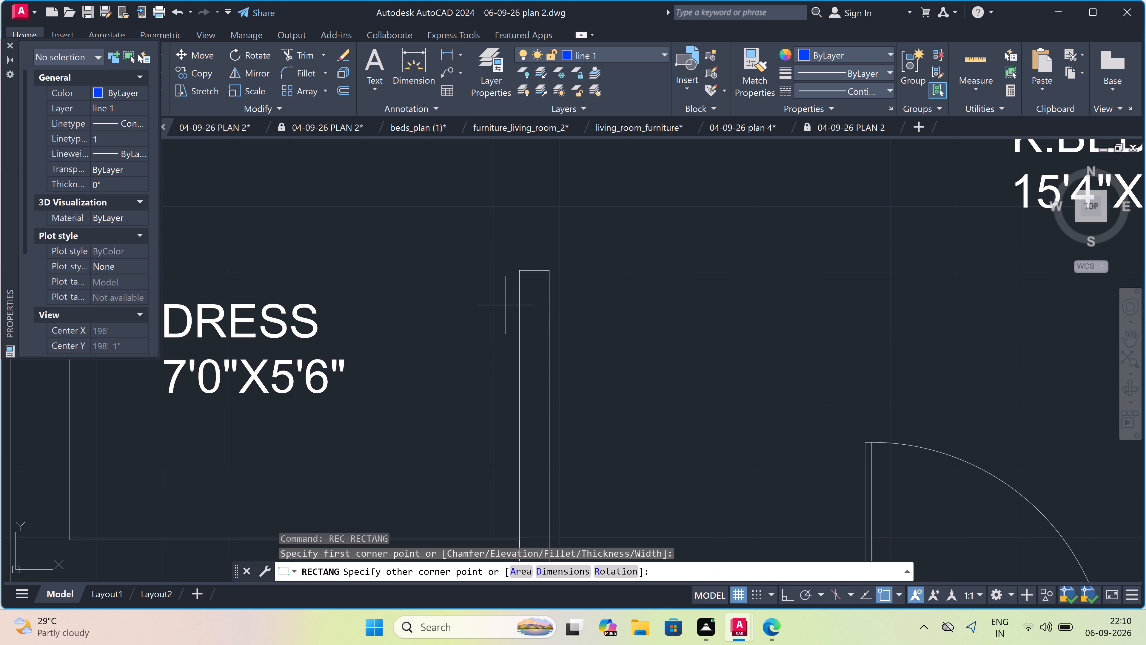
{"action": "scroll", "coordinate": [496, 383], "scroll_direction": "down", "scroll_amount": 2}
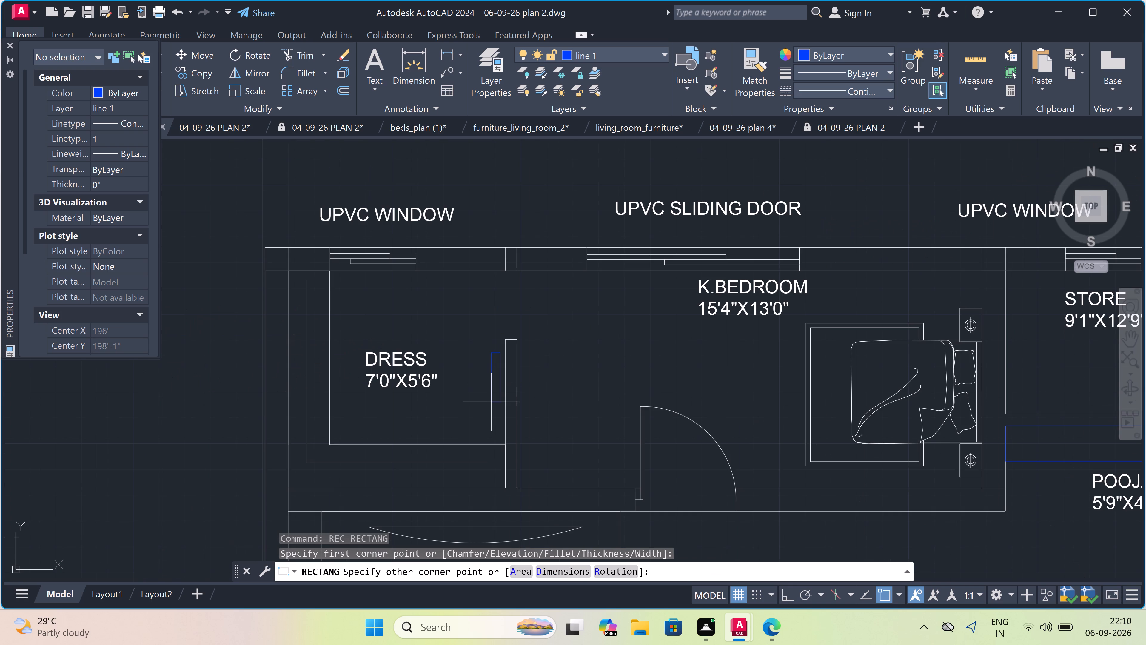
{"action": "scroll", "coordinate": [489, 416], "scroll_direction": "up", "scroll_amount": 4}
{"action": "scroll", "coordinate": [489, 419], "scroll_direction": "down", "scroll_amount": 1}
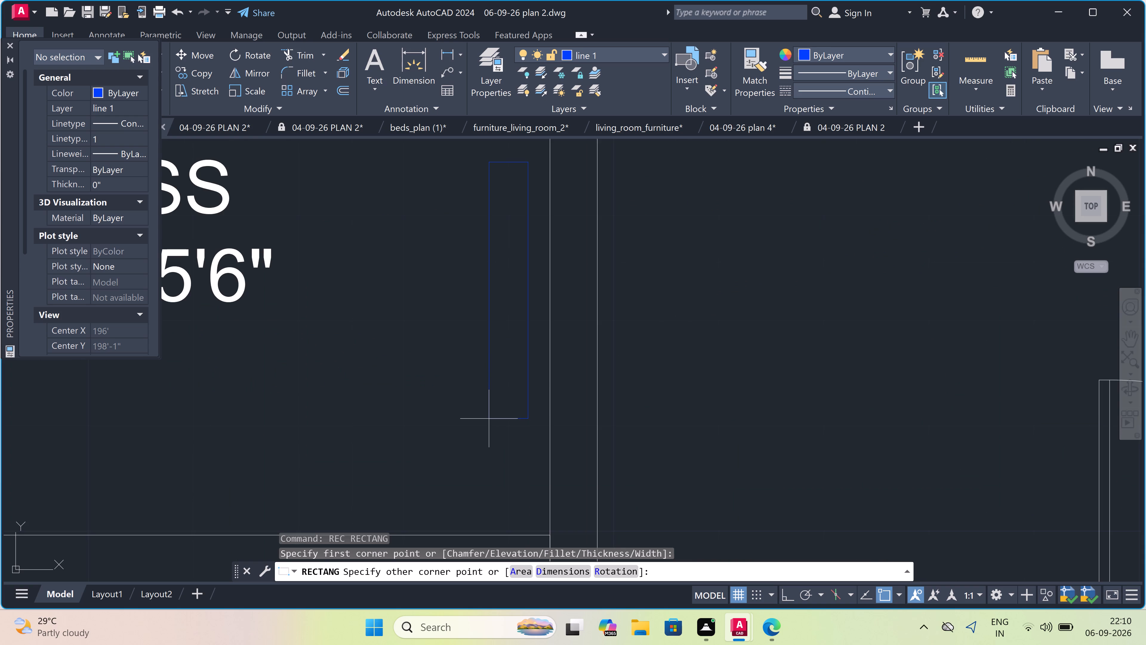
{"action": "left_click", "coordinate": [495, 490]}
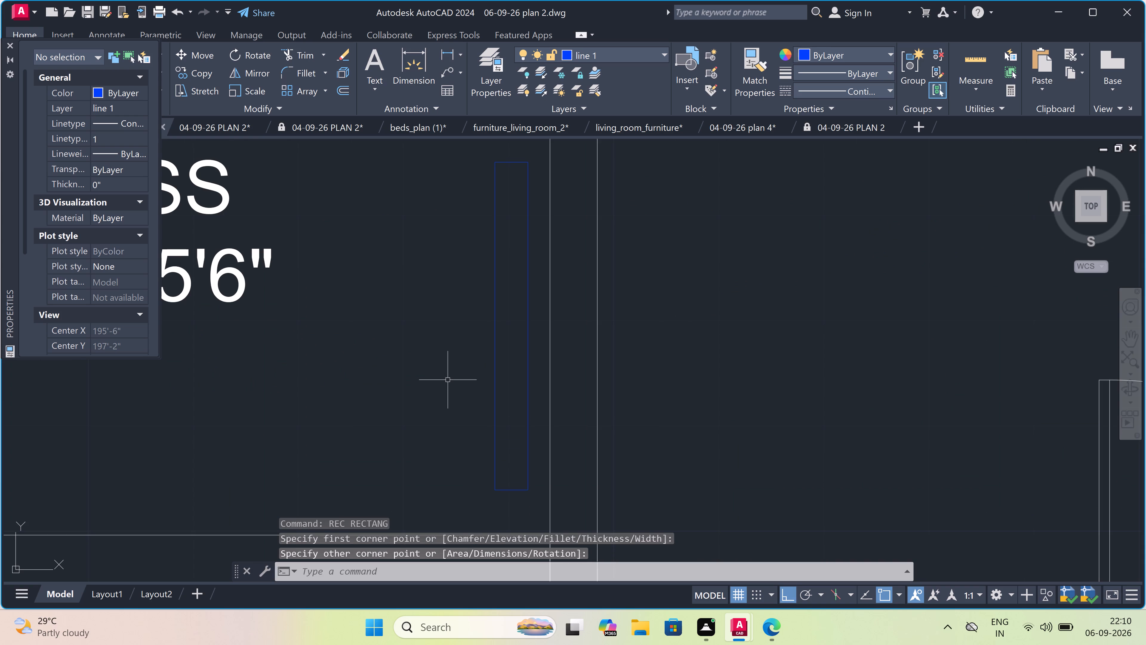
{"action": "key", "text": "Escape"}
Add a multiline text label reading MIRROR\DRESSING in the bedroom area just east of the partition wall.
{"action": "type", "text": "MT"}
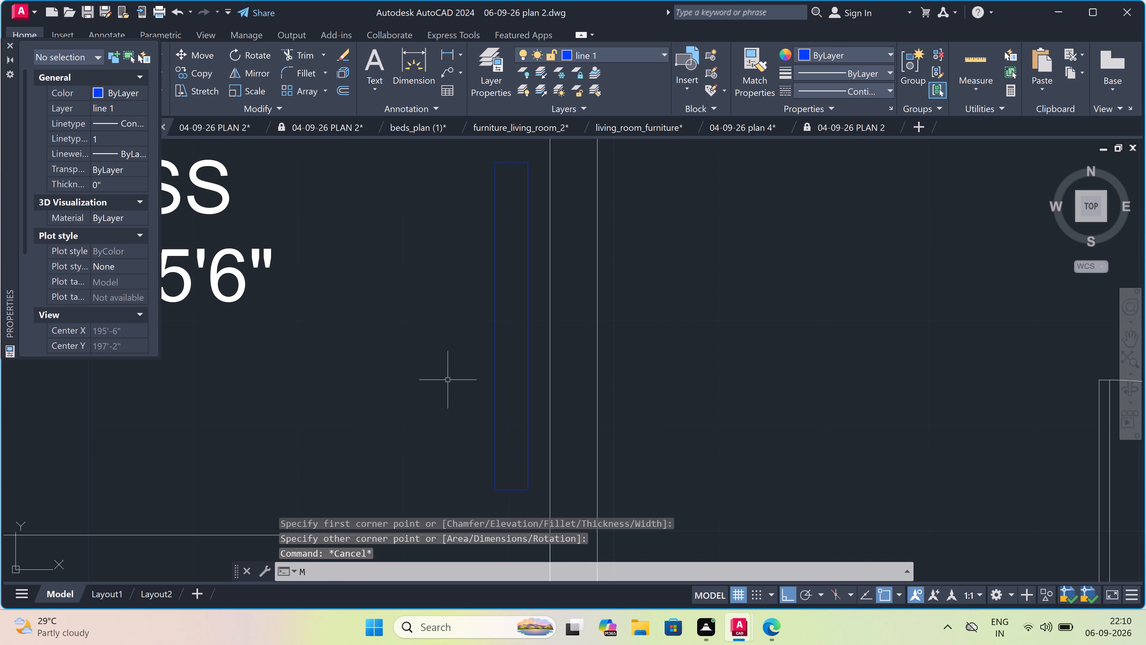
{"action": "key", "text": "space"}
{"action": "scroll", "coordinate": [449, 378], "scroll_direction": "down", "scroll_amount": 2}
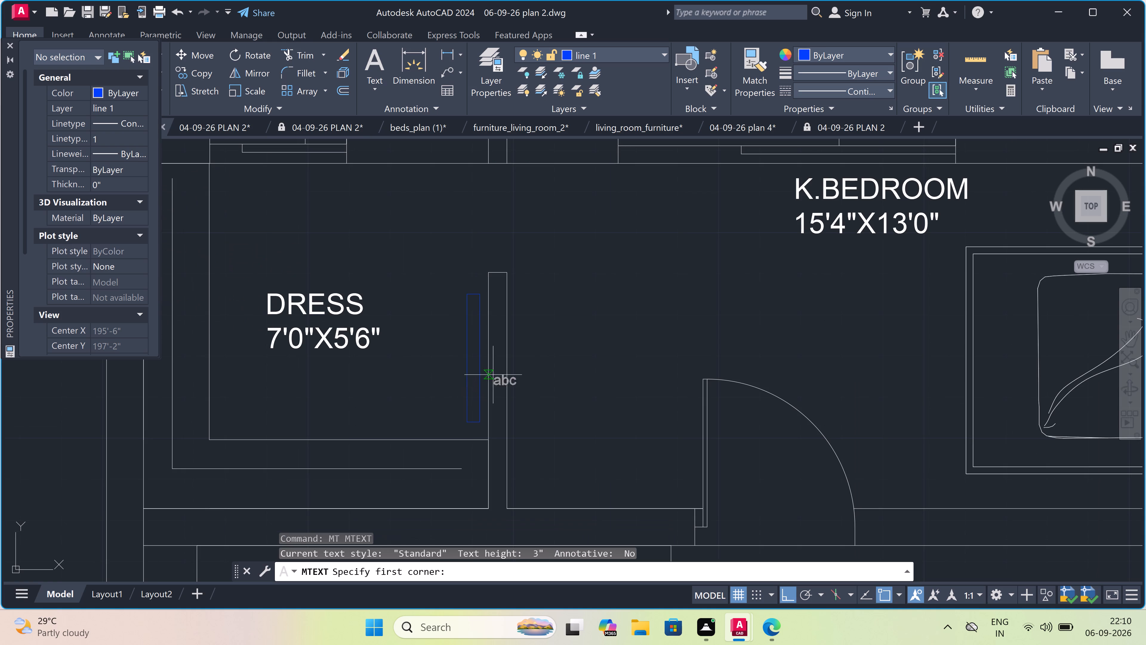
{"action": "left_click_drag", "start_coordinate": [568, 317], "coordinate": [570, 319]}
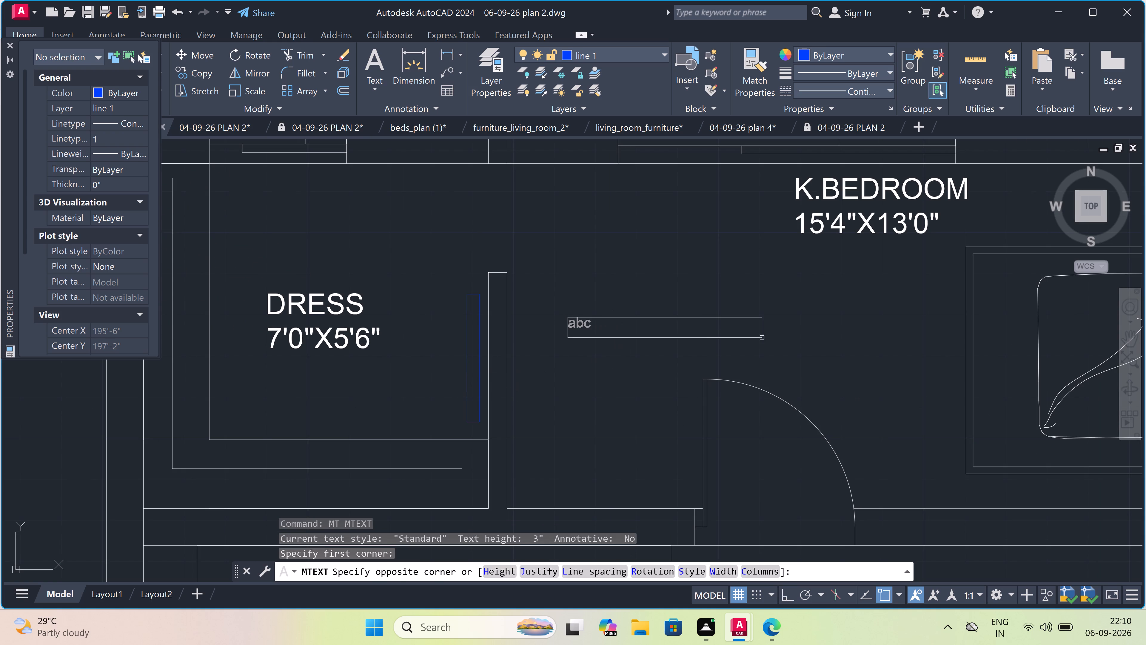
{"action": "left_click", "coordinate": [938, 324]}
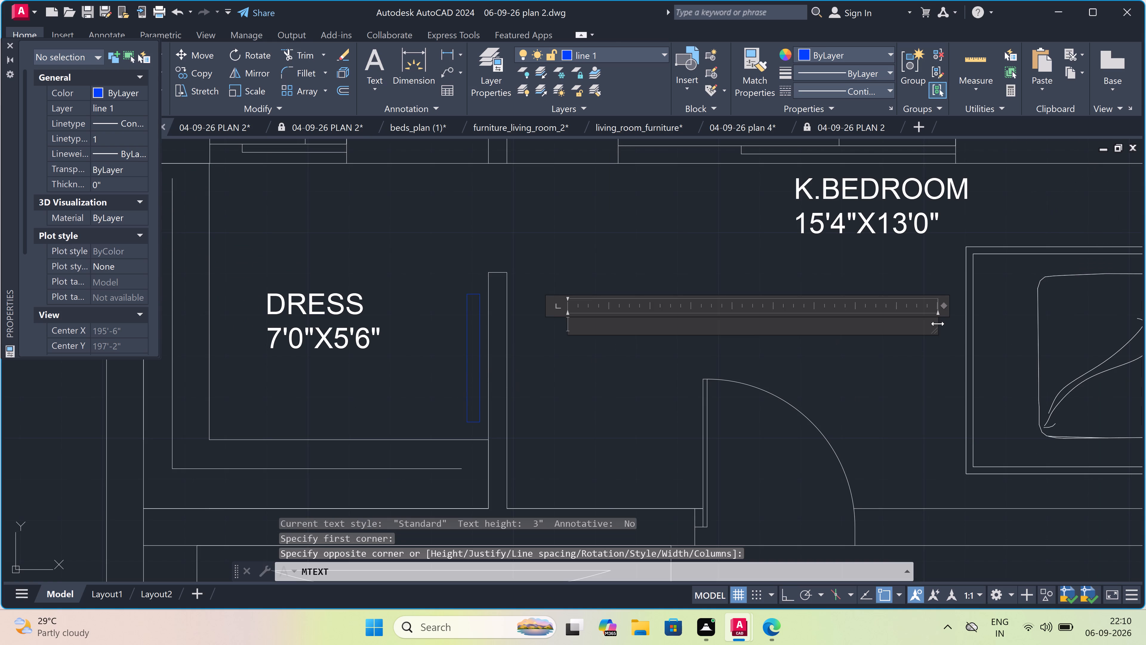
{"action": "key", "text": "m"}
{"action": "key", "text": "i"}
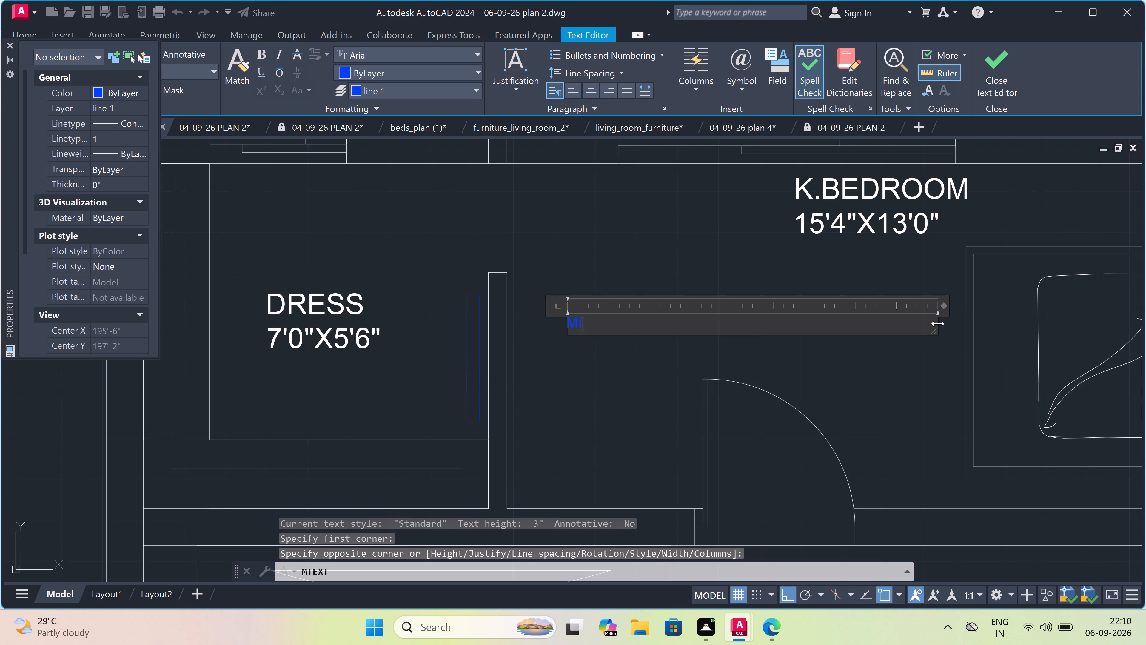
{"action": "type", "text": "RRO"}
{"action": "key", "text": "r"}
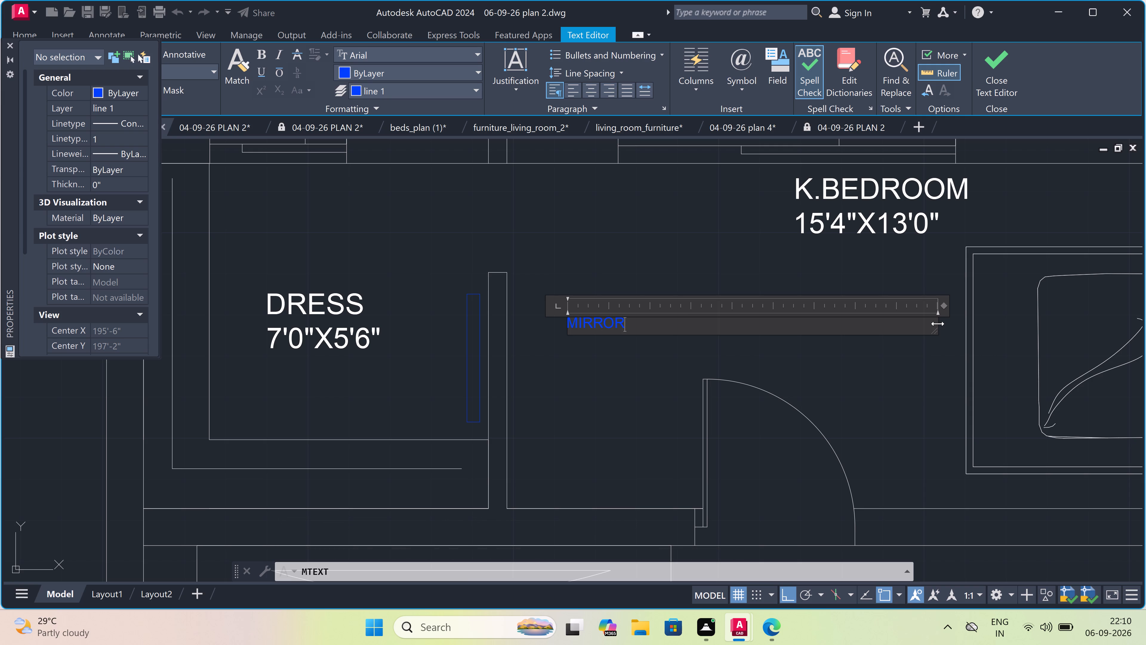
{"action": "key", "text": "backslash"}
{"action": "type", "text": "DR"}
{"action": "type", "text": "ESSING"}
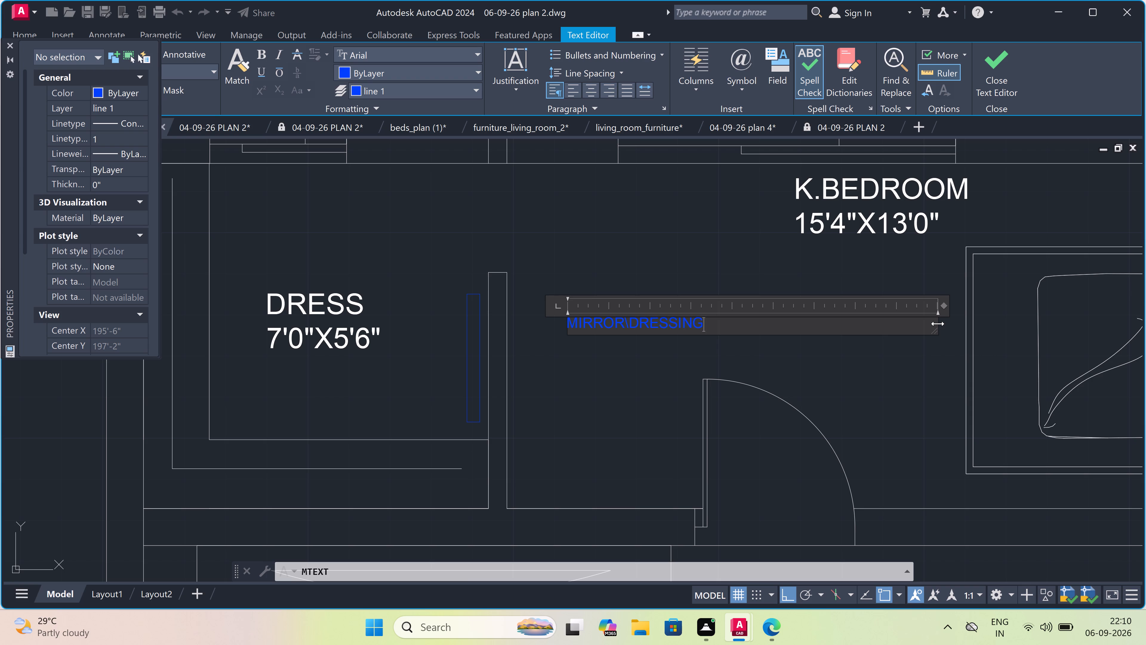
{"action": "left_click", "coordinate": [572, 381]}
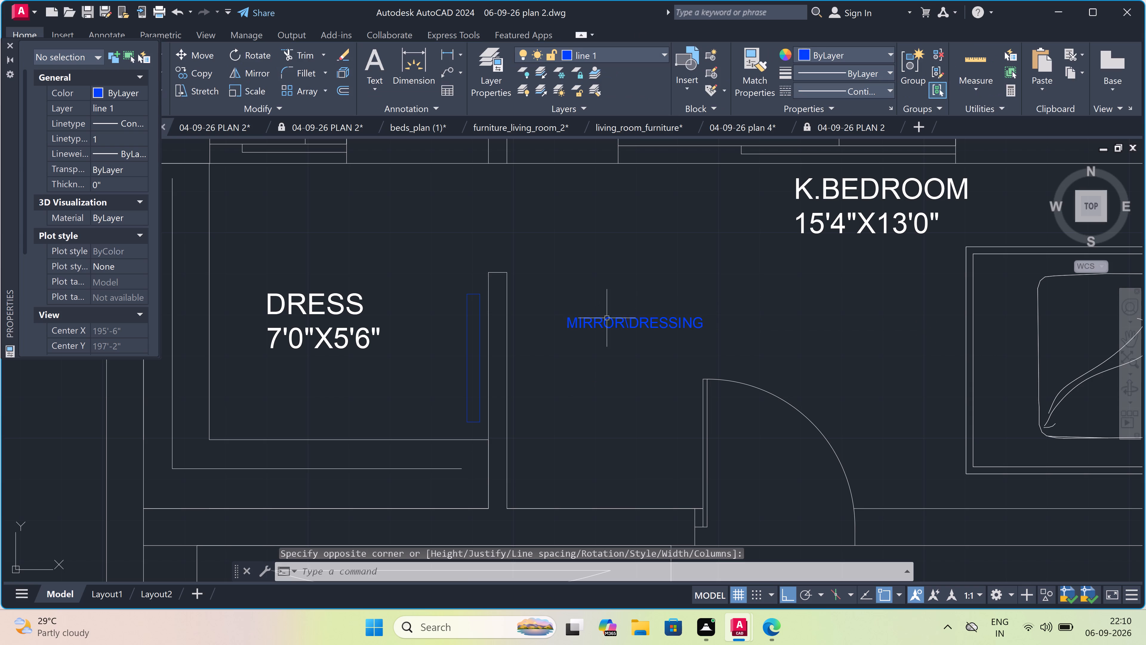
Put the MIRROR\DRESSING label on layer 0.
{"action": "left_click", "coordinate": [609, 320]}
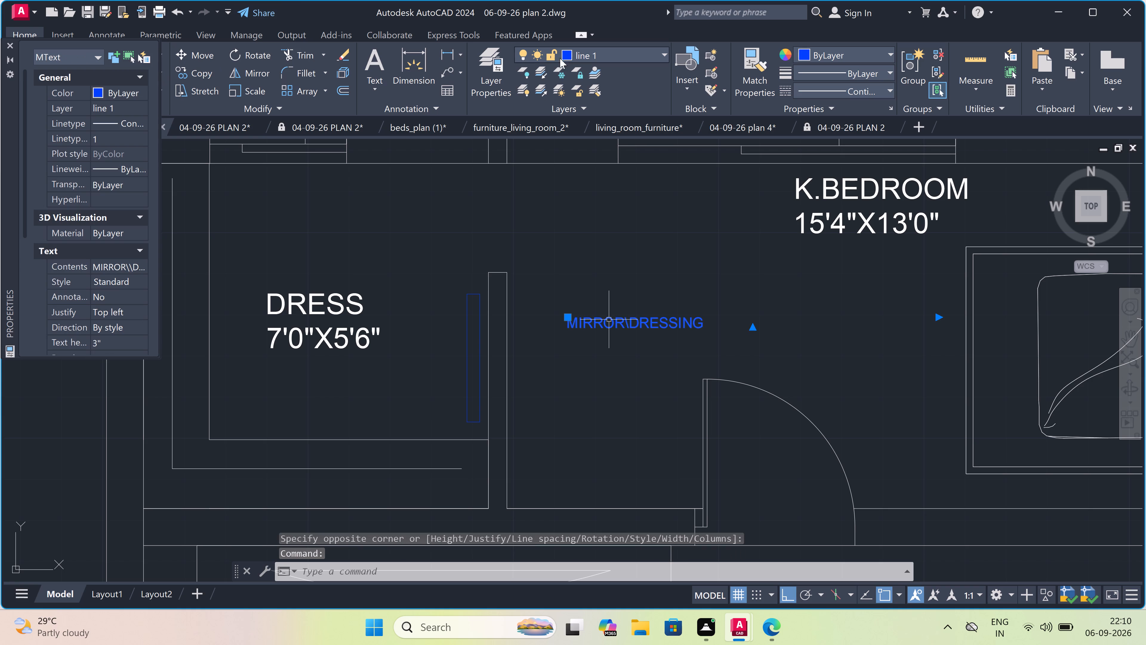
{"action": "left_click", "coordinate": [572, 53]}
{"action": "left_click", "coordinate": [578, 66]}
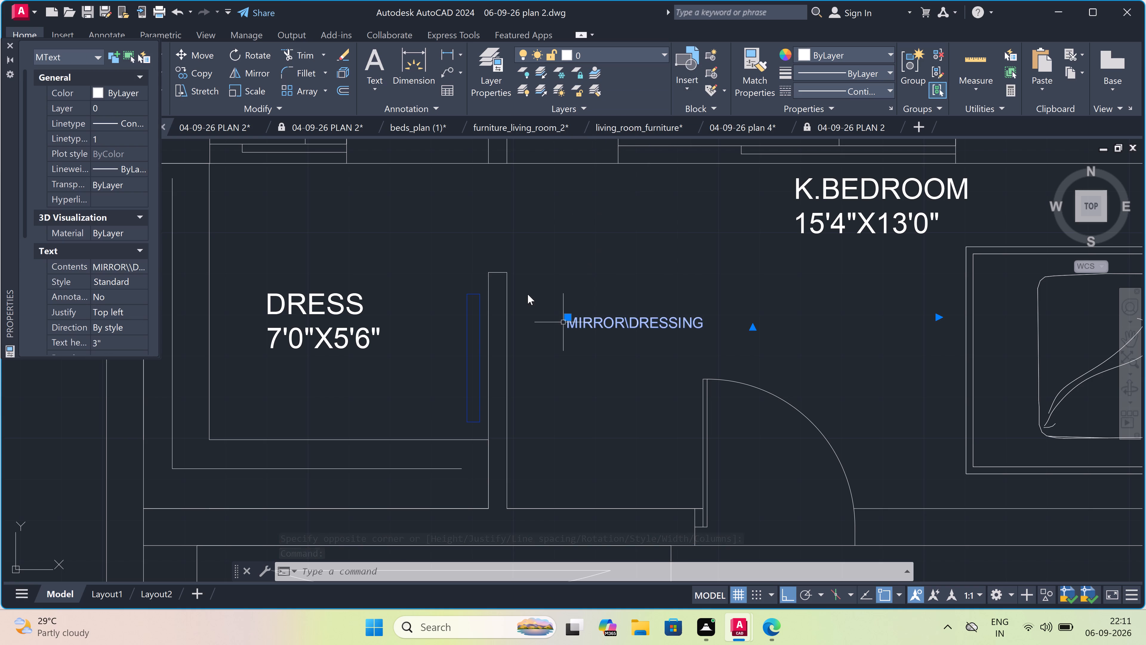
Rotate the MIRROR\DRESSING label 90° clockwise so it reads vertically from top to bottom.
{"action": "left_click_drag", "start_coordinate": [244, 48], "coordinate": [251, 51]}
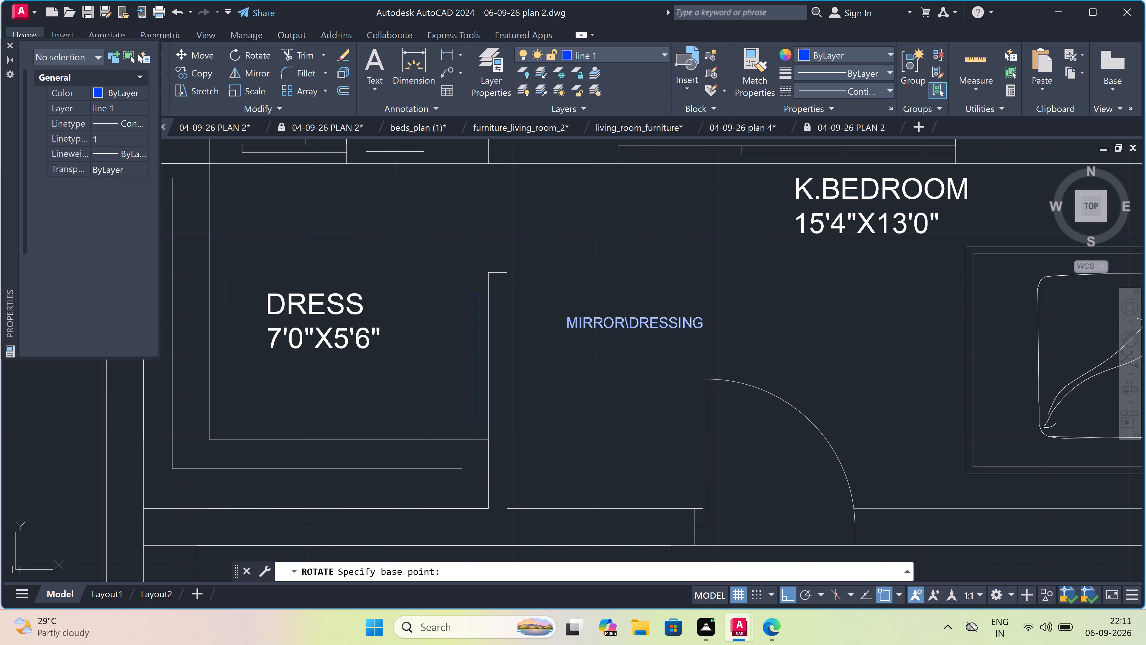
{"action": "left_click", "coordinate": [569, 310]}
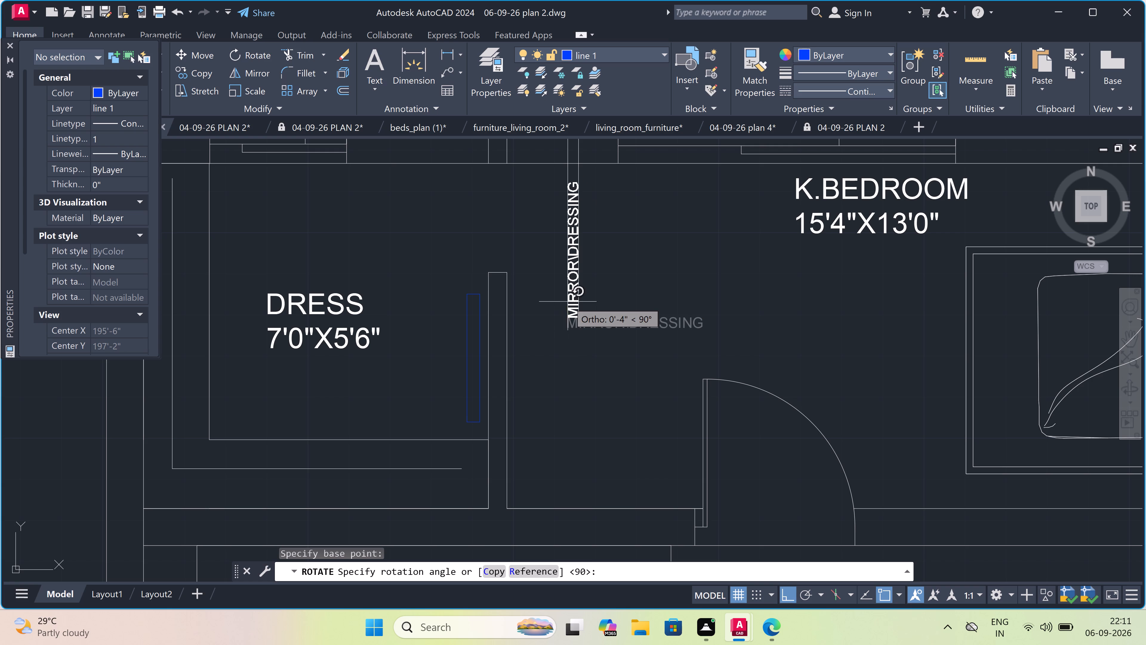
{"action": "left_click", "coordinate": [520, 459]}
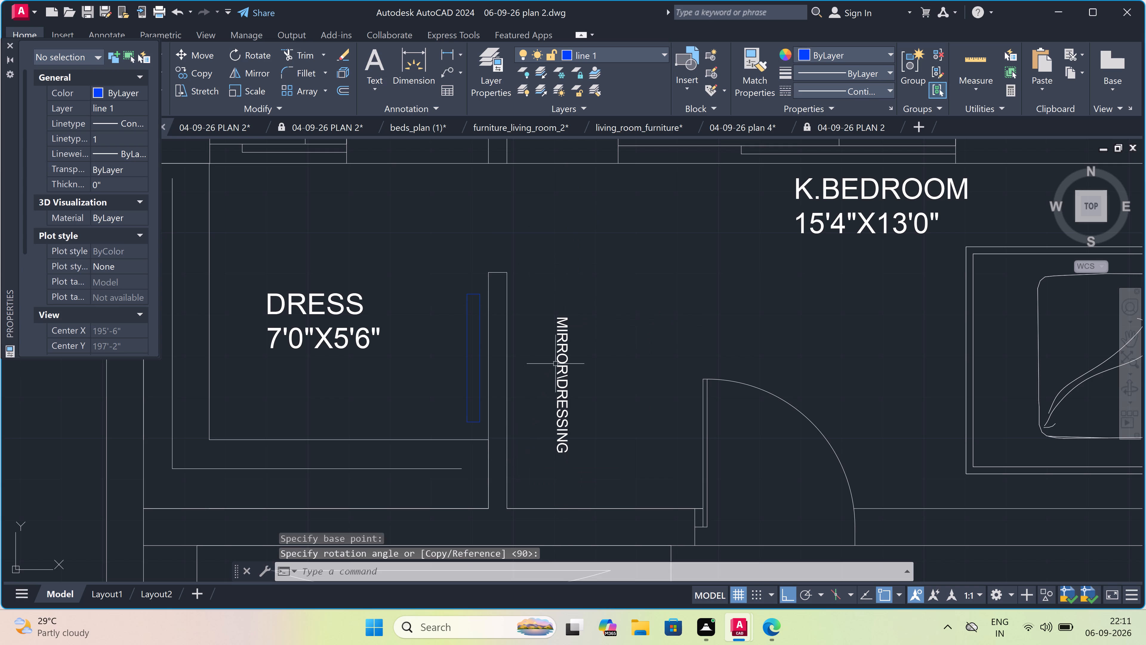
With Ortho off, move the vertical MIRROR\DRESSING label into the dress room, just west of the narrow blue rectangle.
{"action": "left_click", "coordinate": [560, 359]}
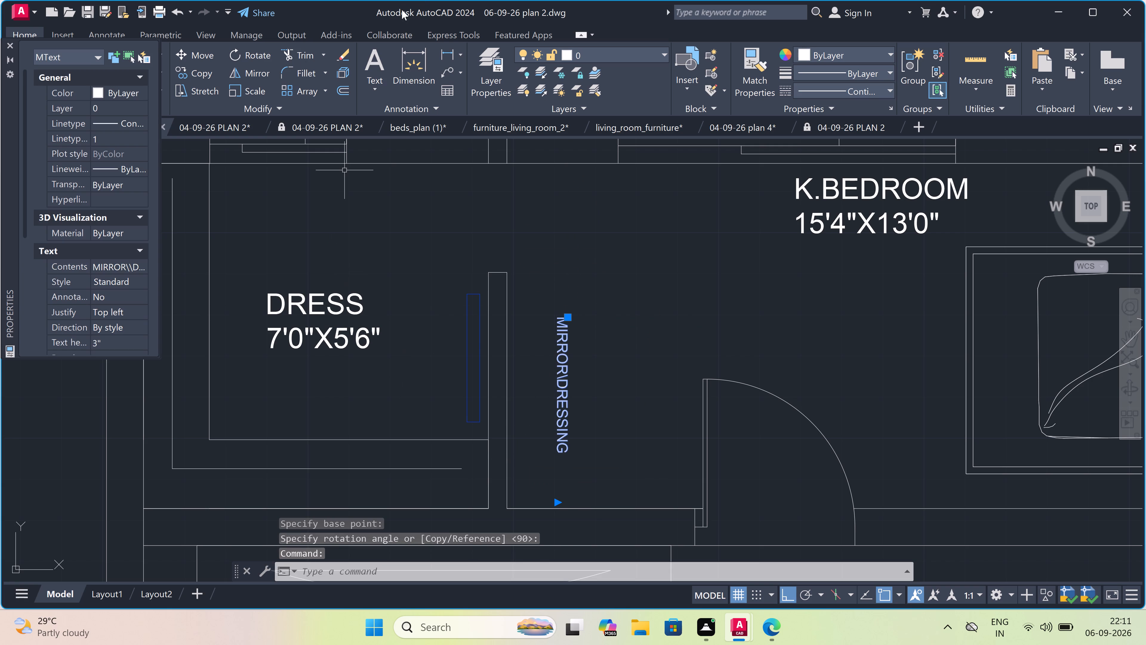
{"action": "left_click", "coordinate": [199, 52]}
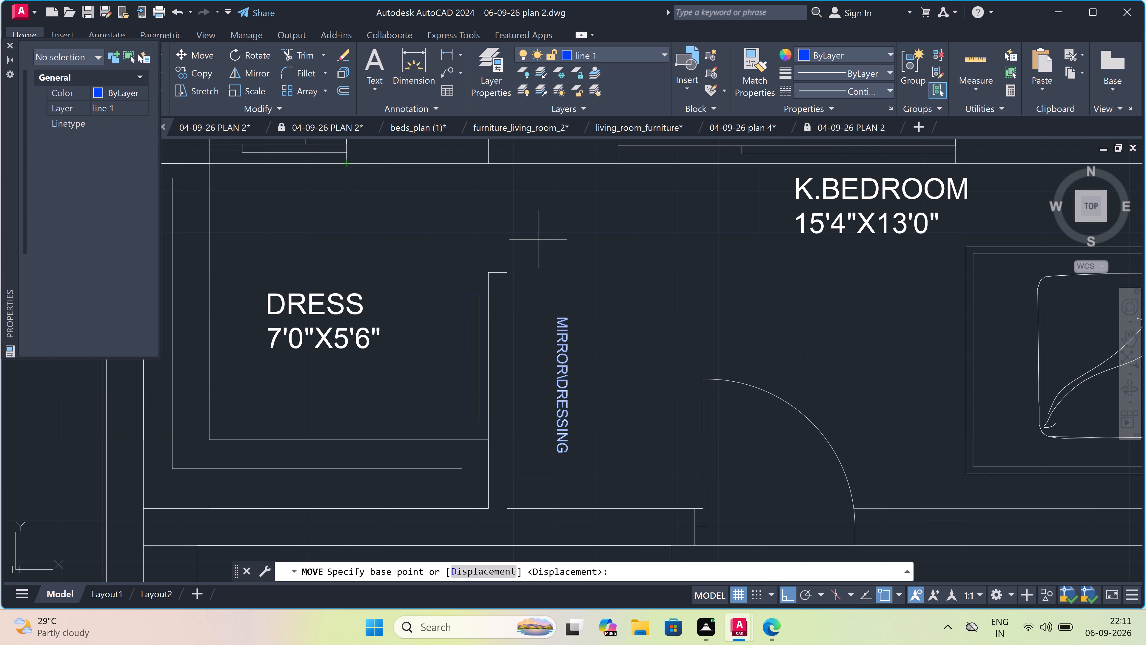
{"action": "left_click_drag", "start_coordinate": [566, 389], "coordinate": [563, 385]}
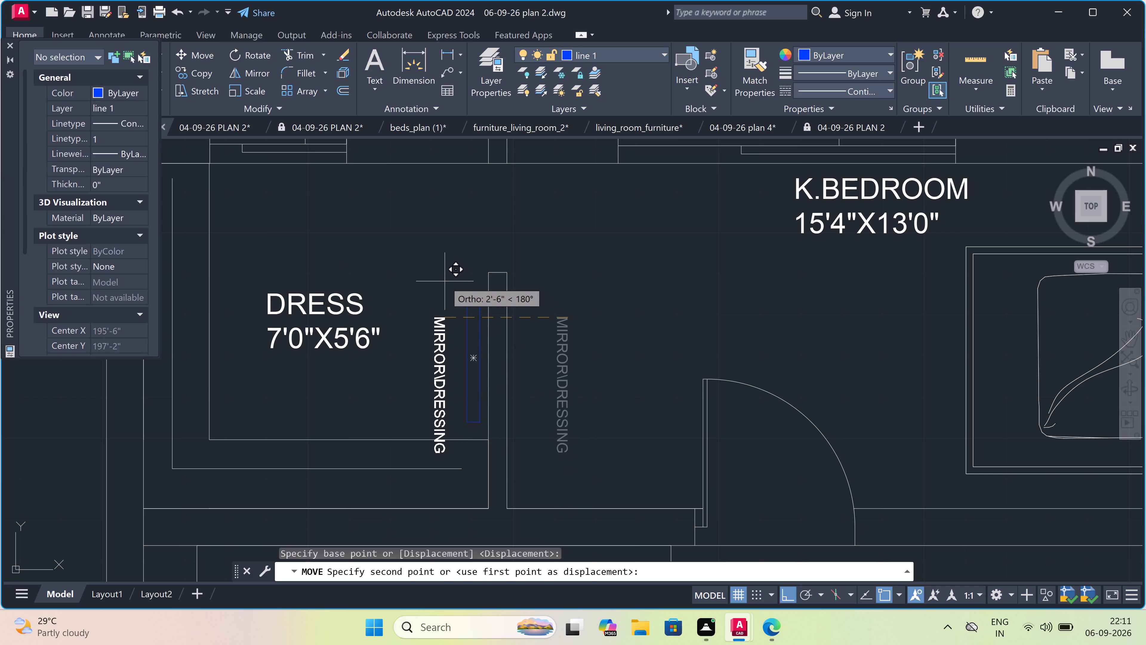
{"action": "key", "text": "F8"}
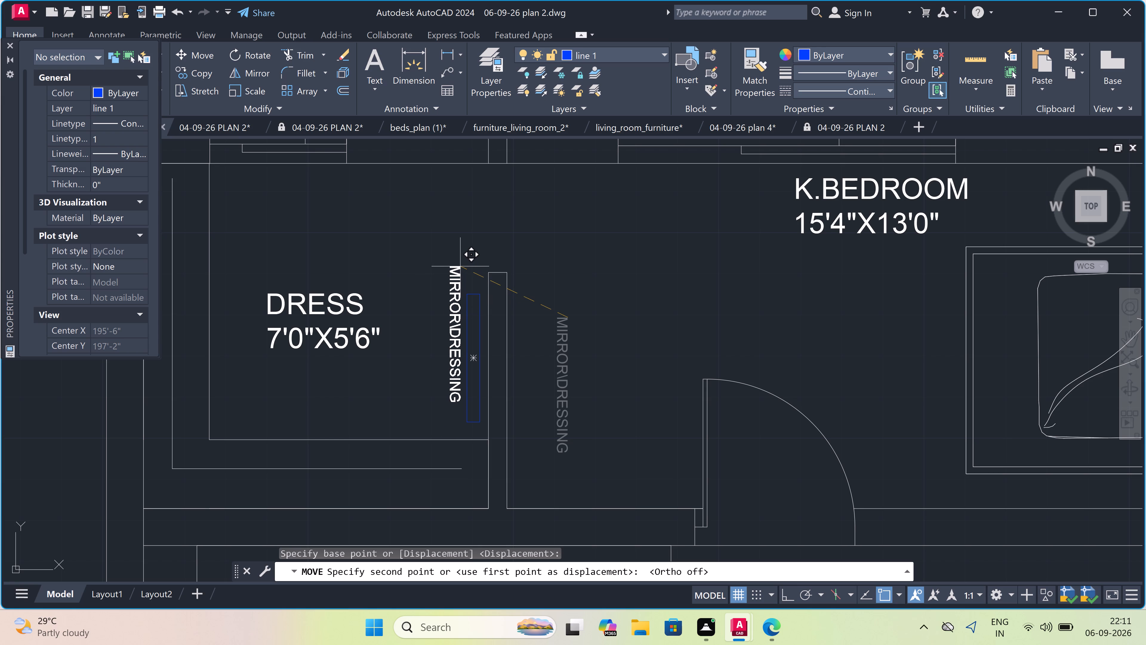
{"action": "left_click", "coordinate": [450, 262]}
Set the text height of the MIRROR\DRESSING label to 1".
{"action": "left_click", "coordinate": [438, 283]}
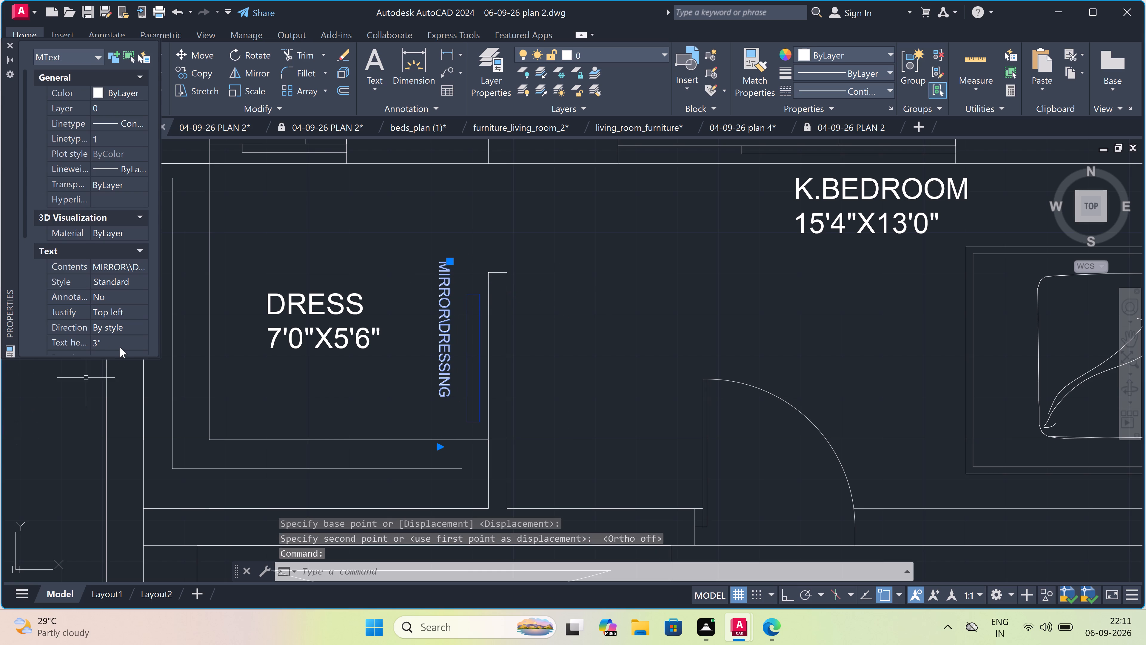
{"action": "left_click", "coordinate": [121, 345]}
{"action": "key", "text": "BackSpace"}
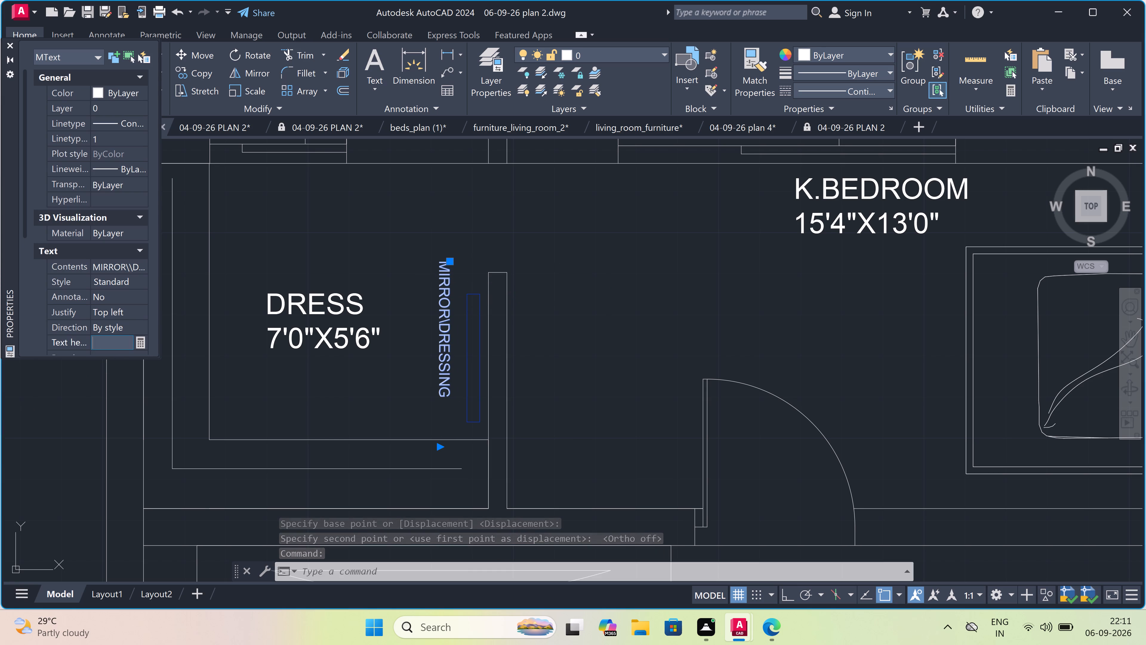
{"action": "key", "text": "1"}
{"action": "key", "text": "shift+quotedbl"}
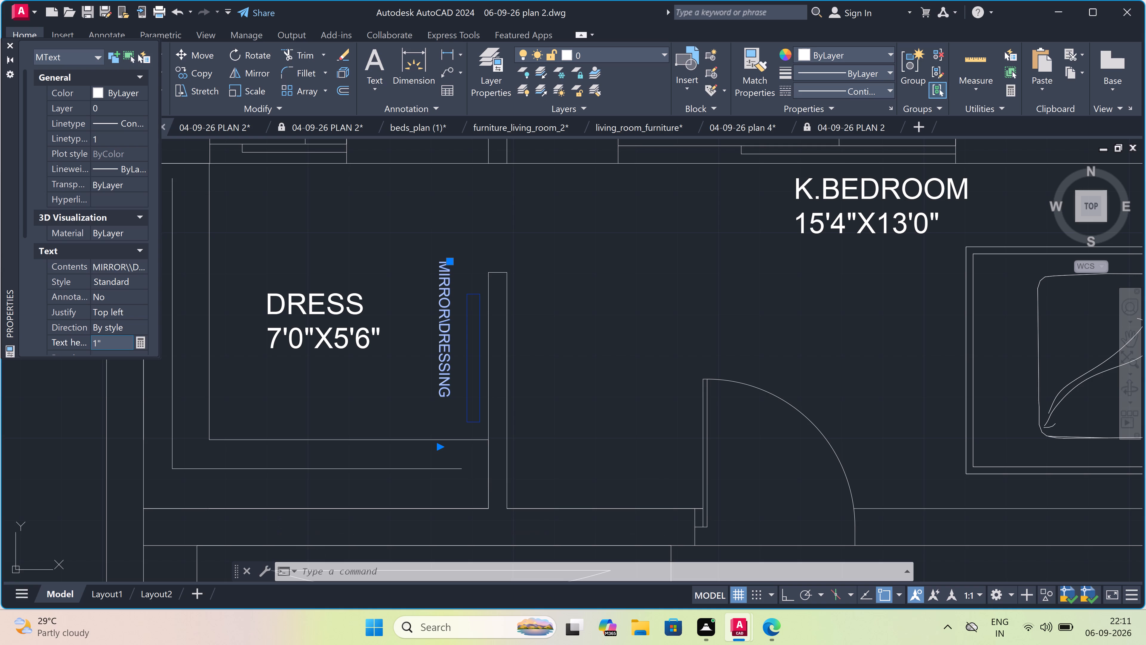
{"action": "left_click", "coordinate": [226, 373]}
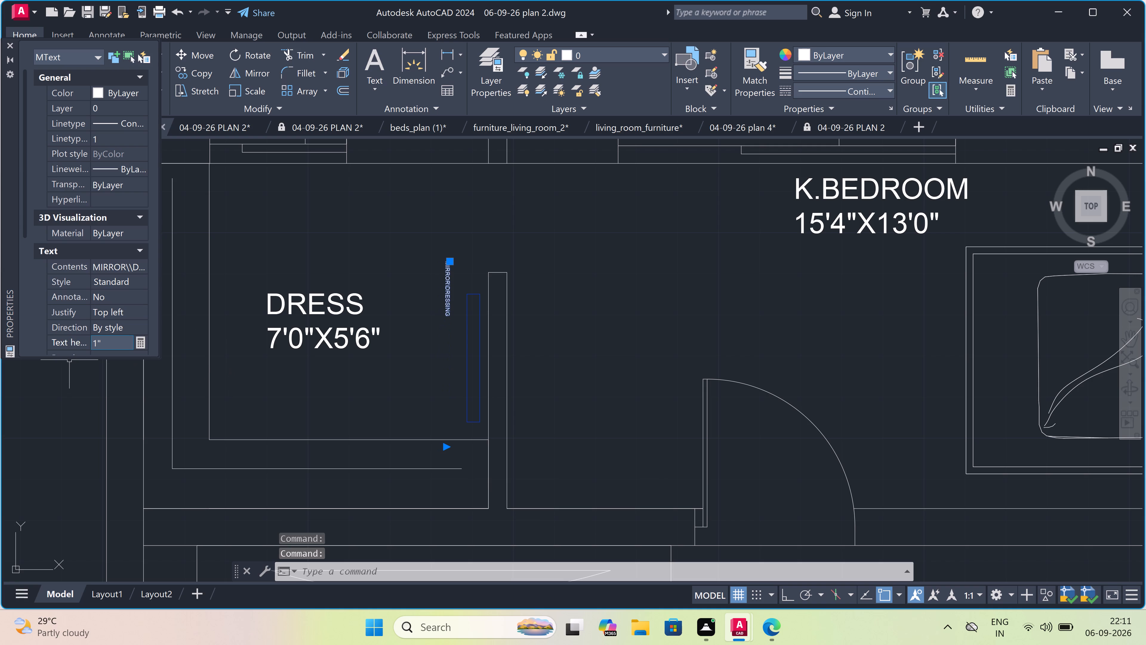
Set the text height of the MIRROR\DRESSING label to 2".
{"action": "left_click", "coordinate": [118, 342]}
{"action": "key", "text": "BackSpace"}
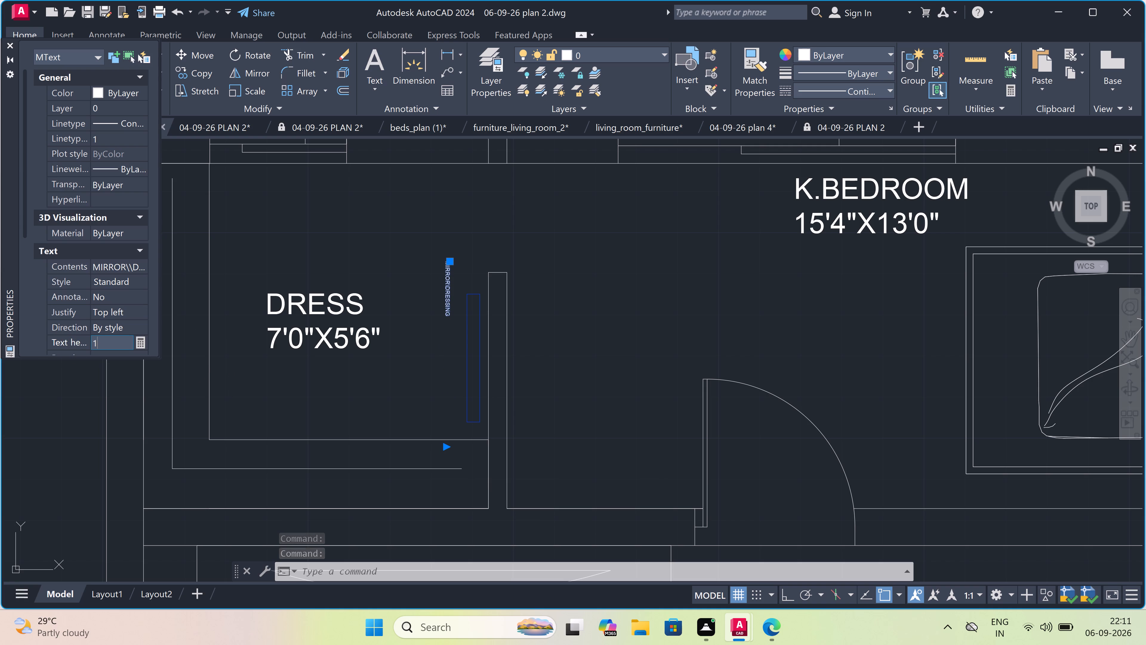
{"action": "key", "text": "2"}
{"action": "key", "text": "shift+quotedbl"}
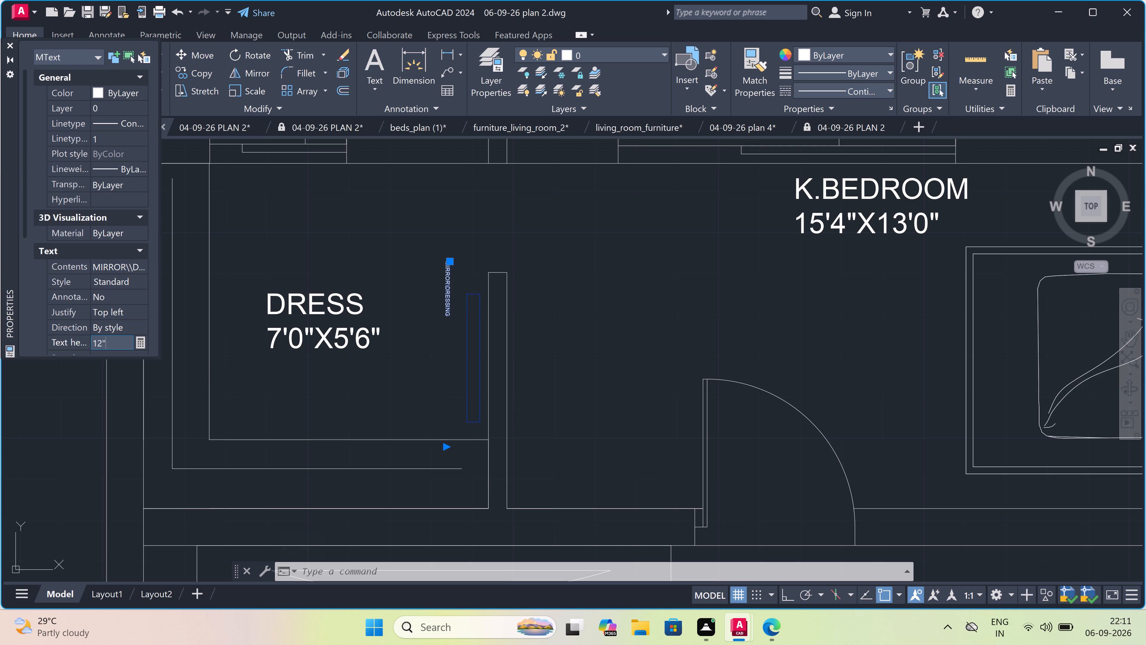
{"action": "key", "text": "BackSpace"}
{"action": "key", "text": "BackSpace"}
{"action": "key", "text": "BackSpace"}
{"action": "key", "text": "BackSpace"}
{"action": "key", "text": "BackSpace"}
{"action": "key", "text": "BackSpace"}
{"action": "key", "text": "BackSpace"}
{"action": "key", "text": "BackSpace"}
{"action": "key", "text": "BackSpace"}
{"action": "key", "text": "BackSpace"}
{"action": "key", "text": "BackSpace"}
{"action": "key", "text": "BackSpace"}
{"action": "key", "text": "BackSpace"}
{"action": "key", "text": "BackSpace"}
{"action": "key", "text": "BackSpace"}
{"action": "key", "text": "2"}
{"action": "key", "text": "shift+quotedbl"}
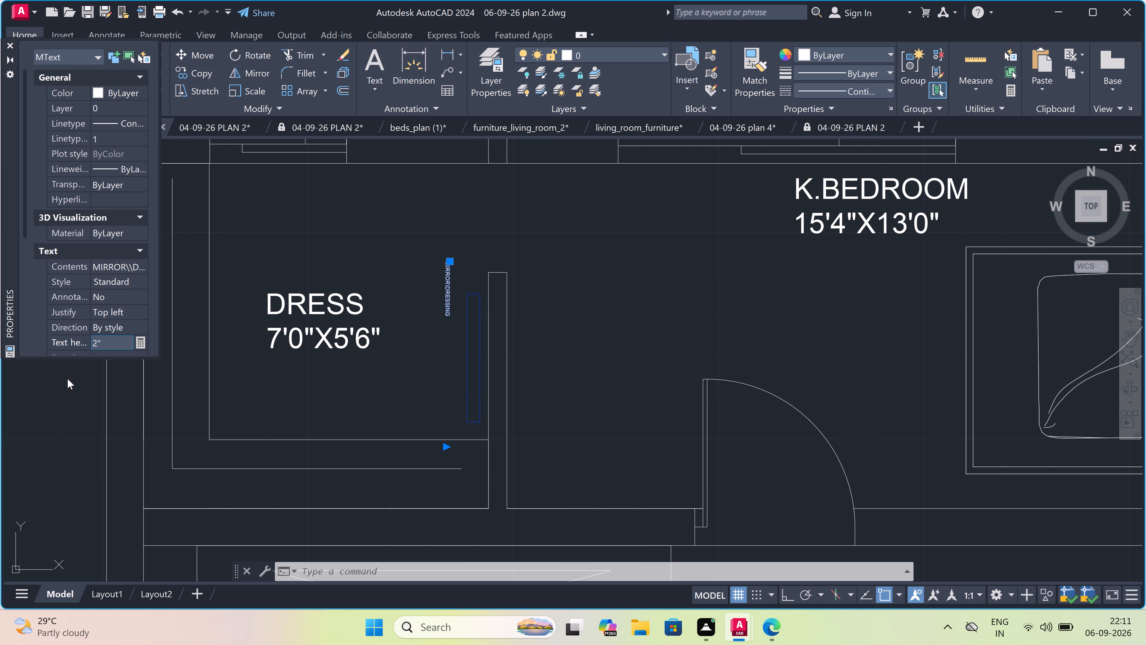
{"action": "left_click", "coordinate": [67, 379]}
{"action": "key", "text": "Escape"}
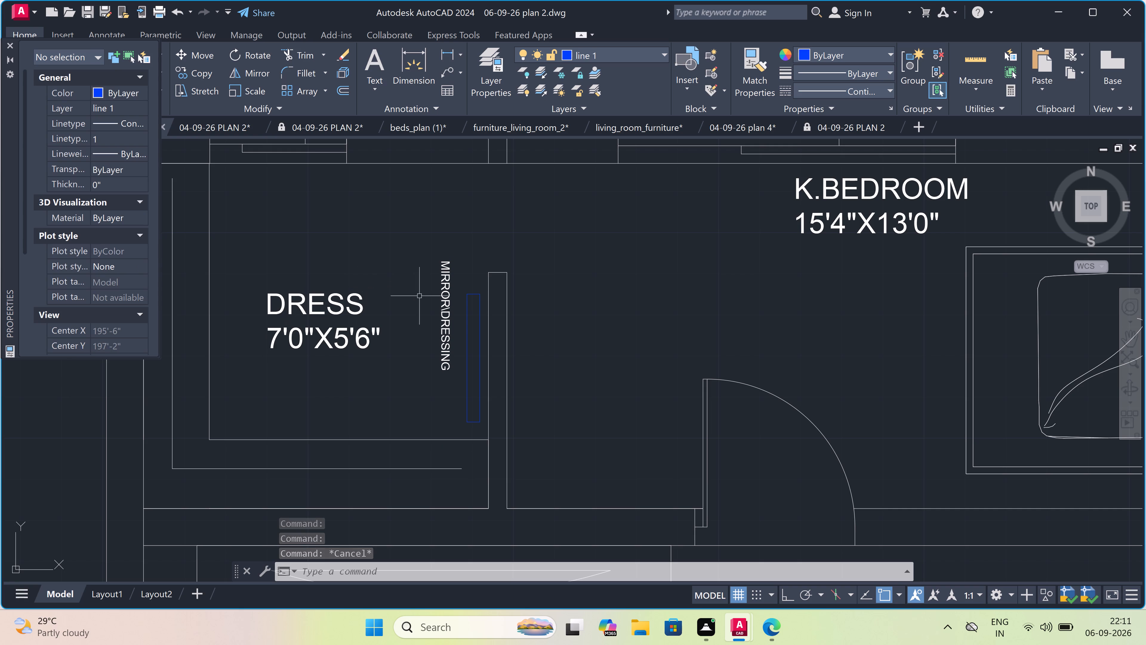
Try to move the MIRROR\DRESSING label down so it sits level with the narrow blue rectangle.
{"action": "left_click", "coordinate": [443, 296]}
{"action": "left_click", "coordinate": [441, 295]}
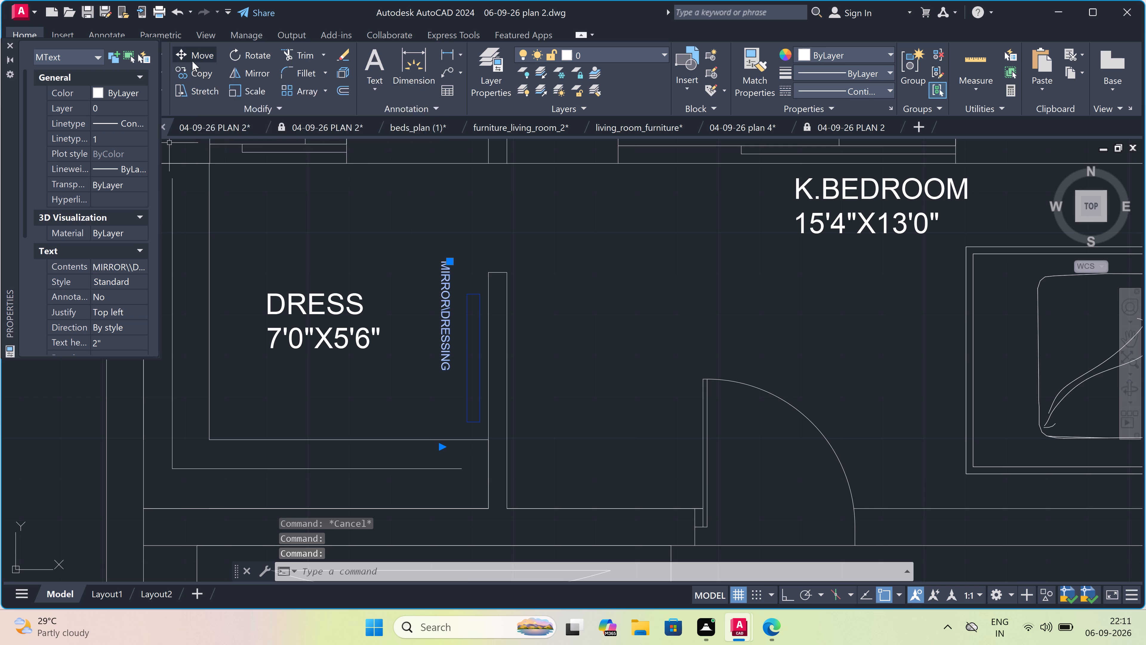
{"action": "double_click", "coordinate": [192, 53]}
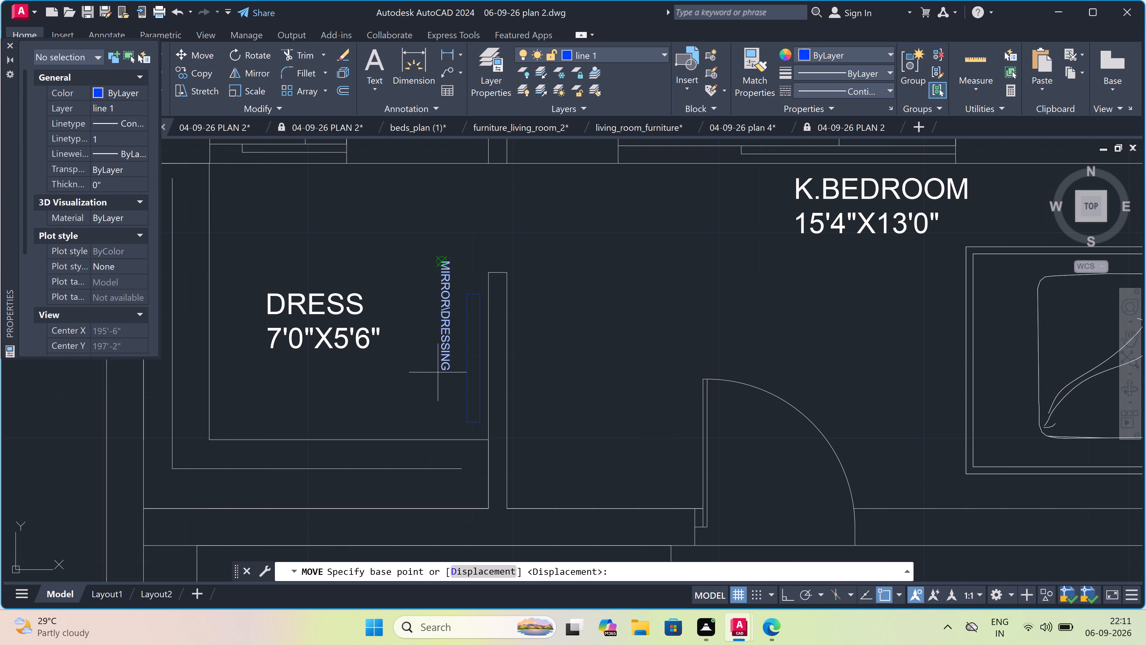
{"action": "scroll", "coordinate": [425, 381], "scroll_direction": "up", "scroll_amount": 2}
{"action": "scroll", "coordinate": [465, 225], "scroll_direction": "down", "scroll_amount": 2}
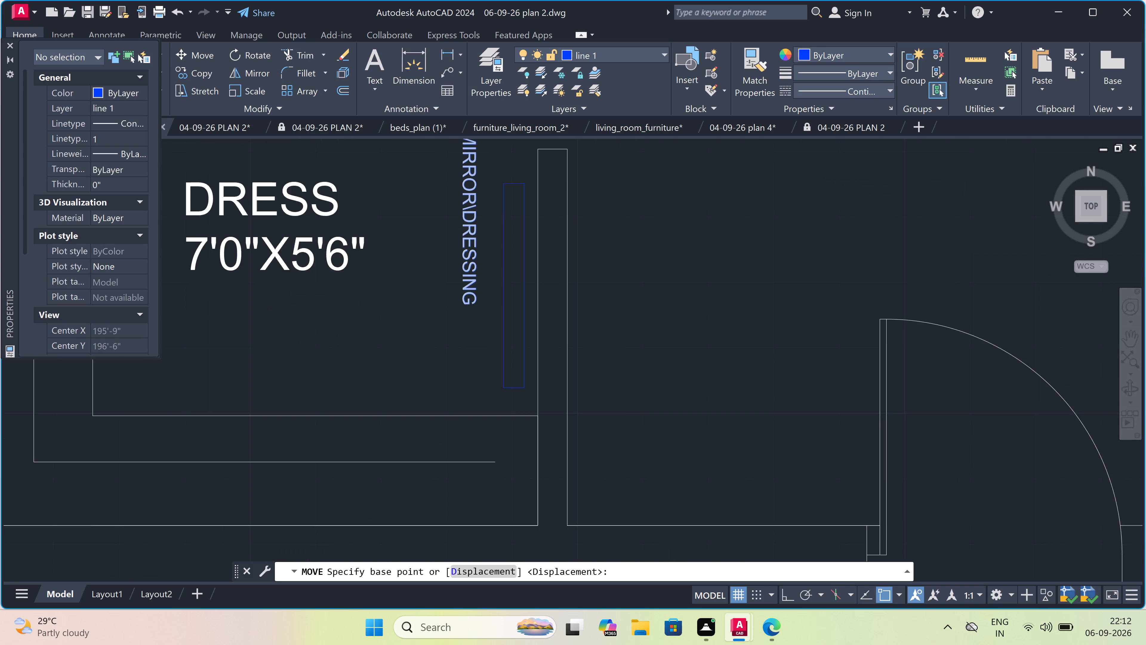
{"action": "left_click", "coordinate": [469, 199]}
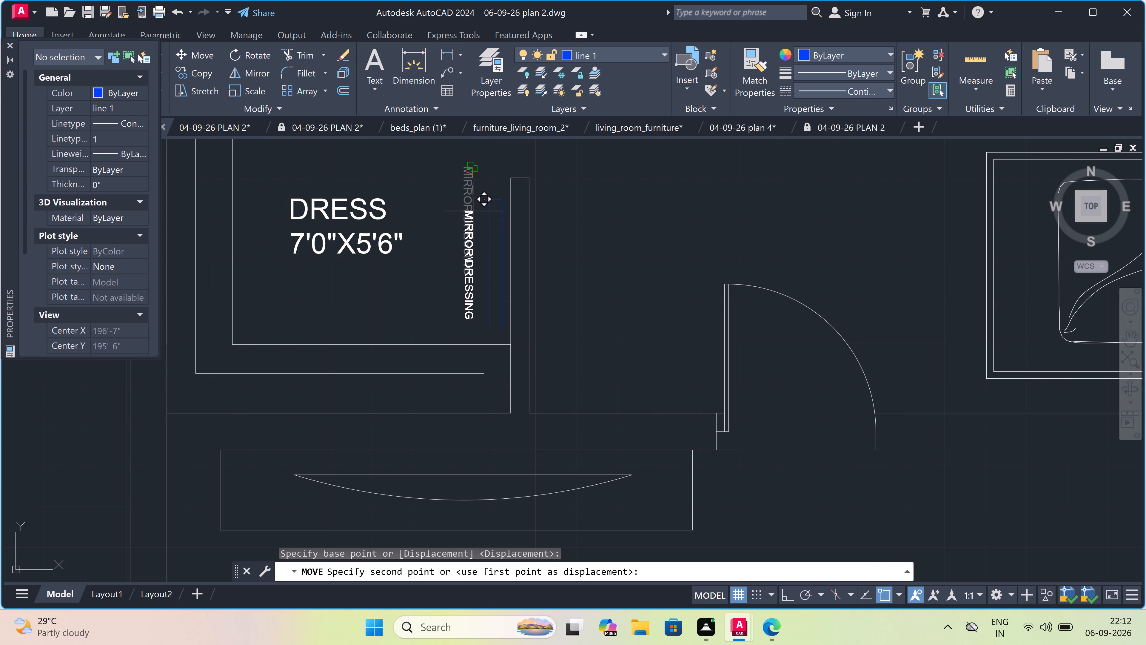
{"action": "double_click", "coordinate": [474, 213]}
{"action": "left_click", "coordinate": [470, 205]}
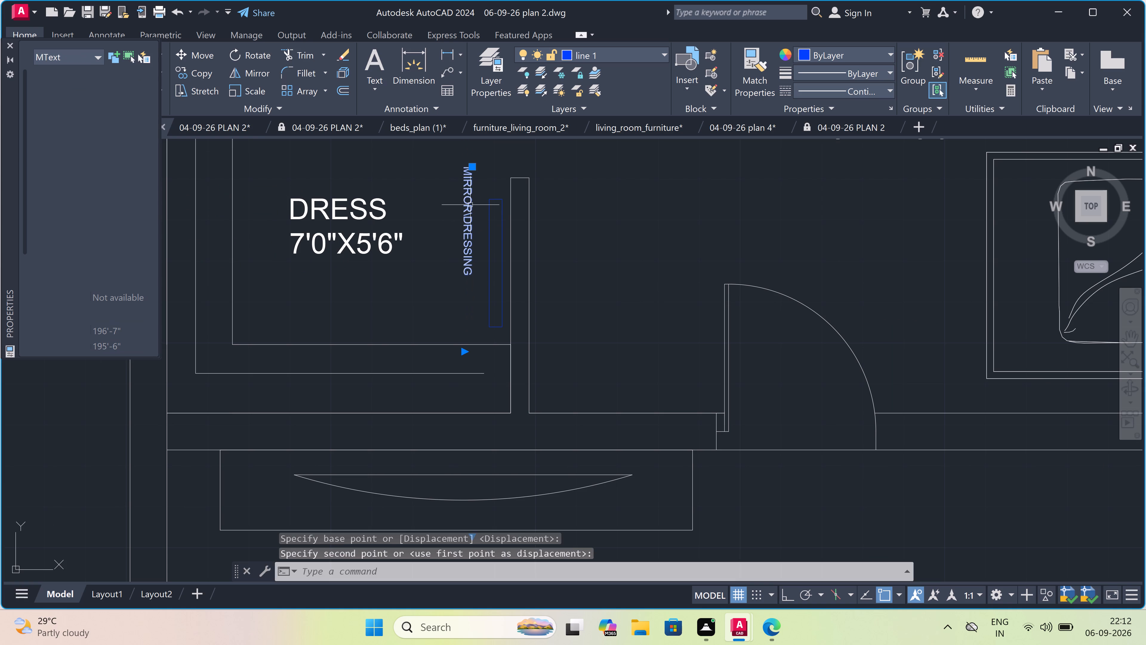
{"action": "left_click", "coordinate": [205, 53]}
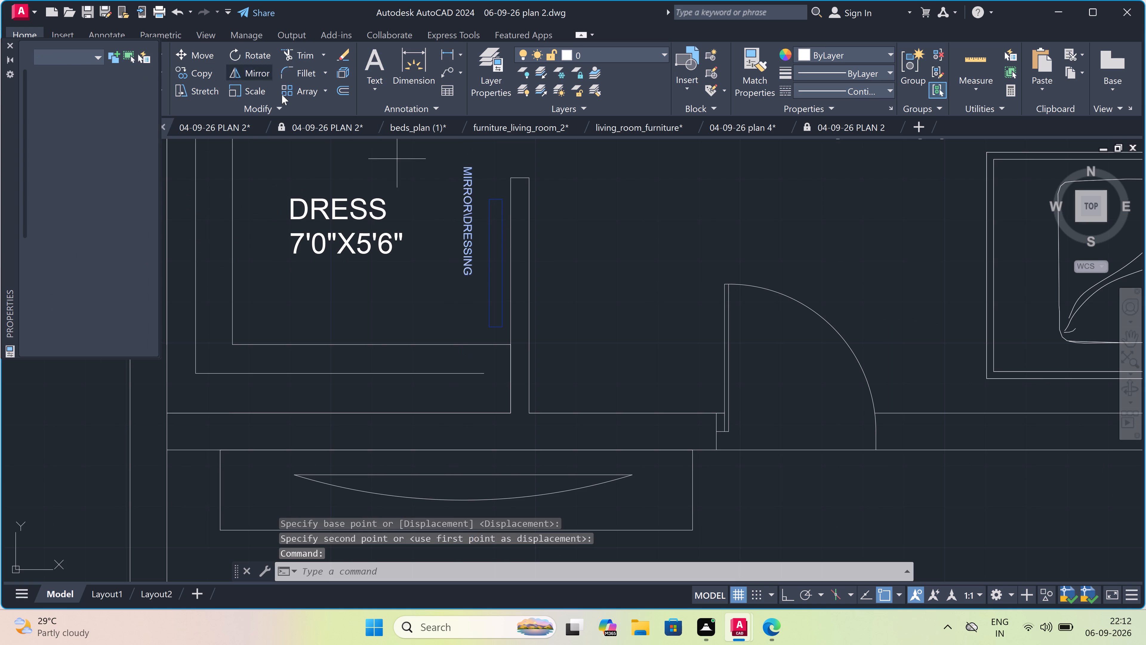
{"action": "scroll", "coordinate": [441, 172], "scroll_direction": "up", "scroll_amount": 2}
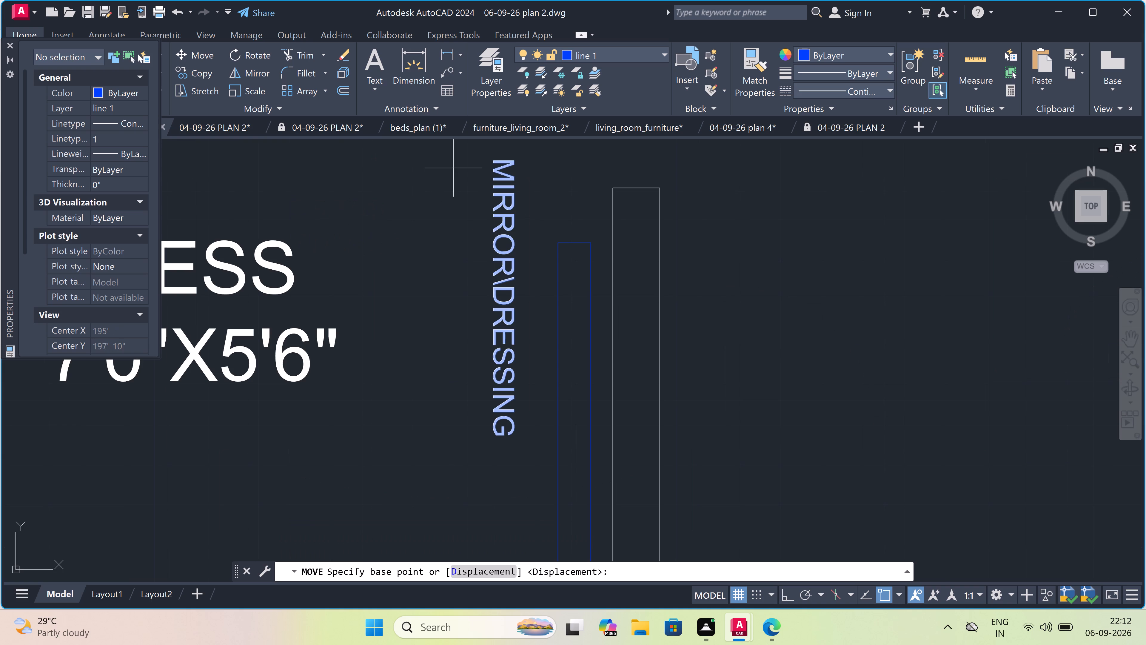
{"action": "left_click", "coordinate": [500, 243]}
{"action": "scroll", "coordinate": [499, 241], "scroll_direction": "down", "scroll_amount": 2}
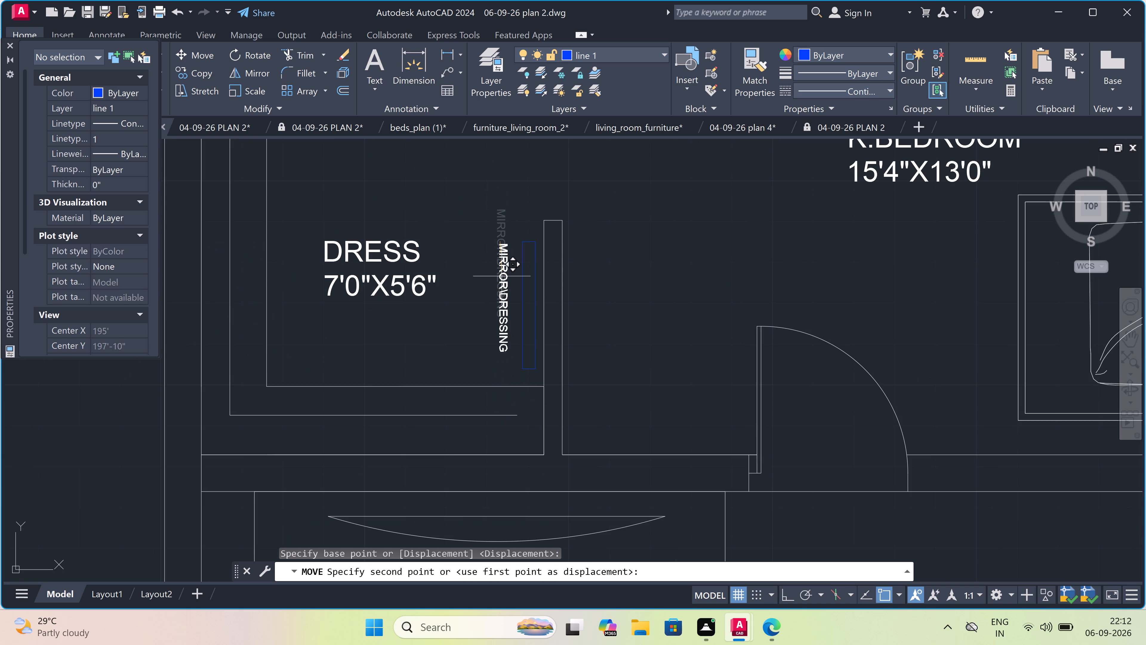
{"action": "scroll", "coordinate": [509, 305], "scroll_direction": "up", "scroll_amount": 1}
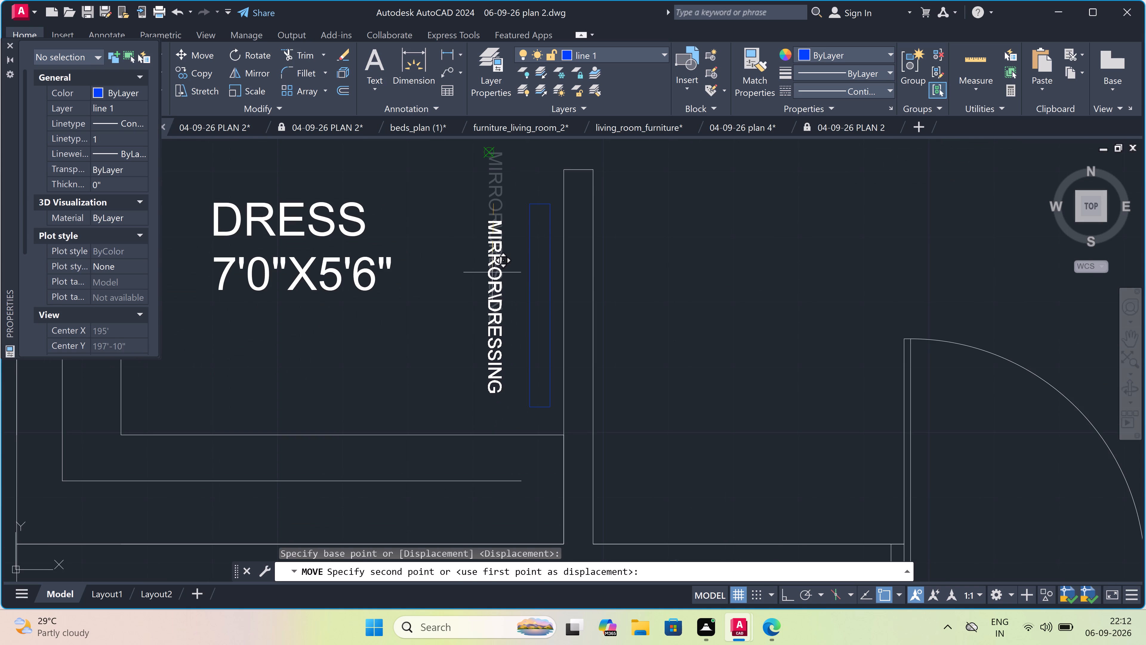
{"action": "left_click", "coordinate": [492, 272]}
Move the MIRROR\DRESSING label down so it is roughly centred along the west side of the narrow blue rectangle.
{"action": "left_click", "coordinate": [483, 202]}
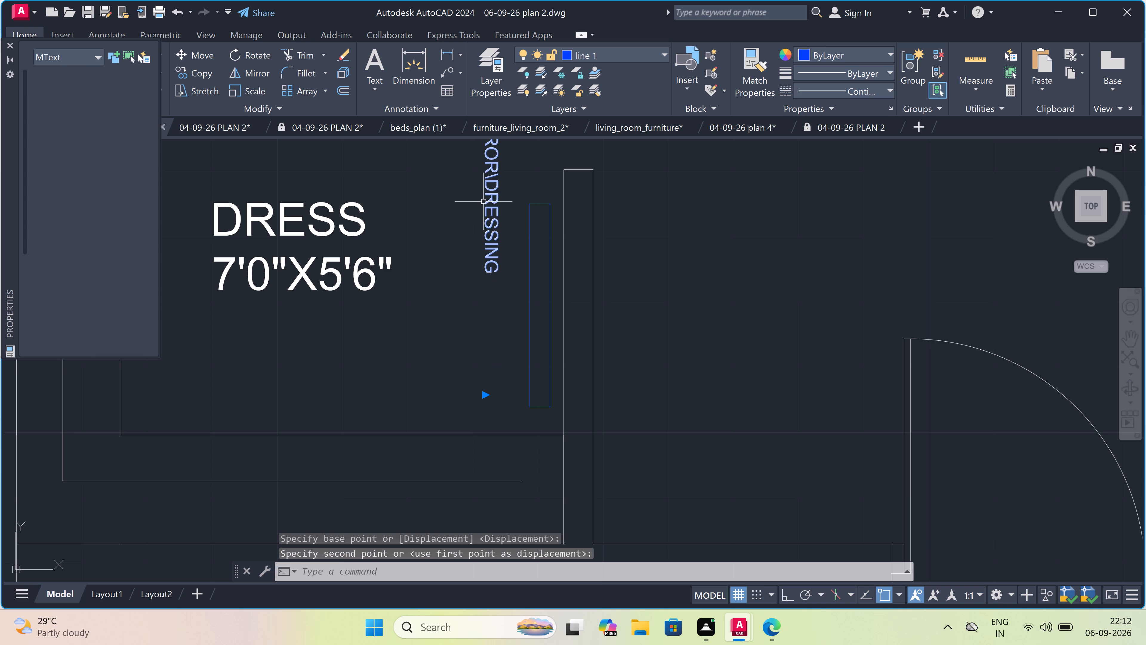
{"action": "left_click", "coordinate": [190, 55]}
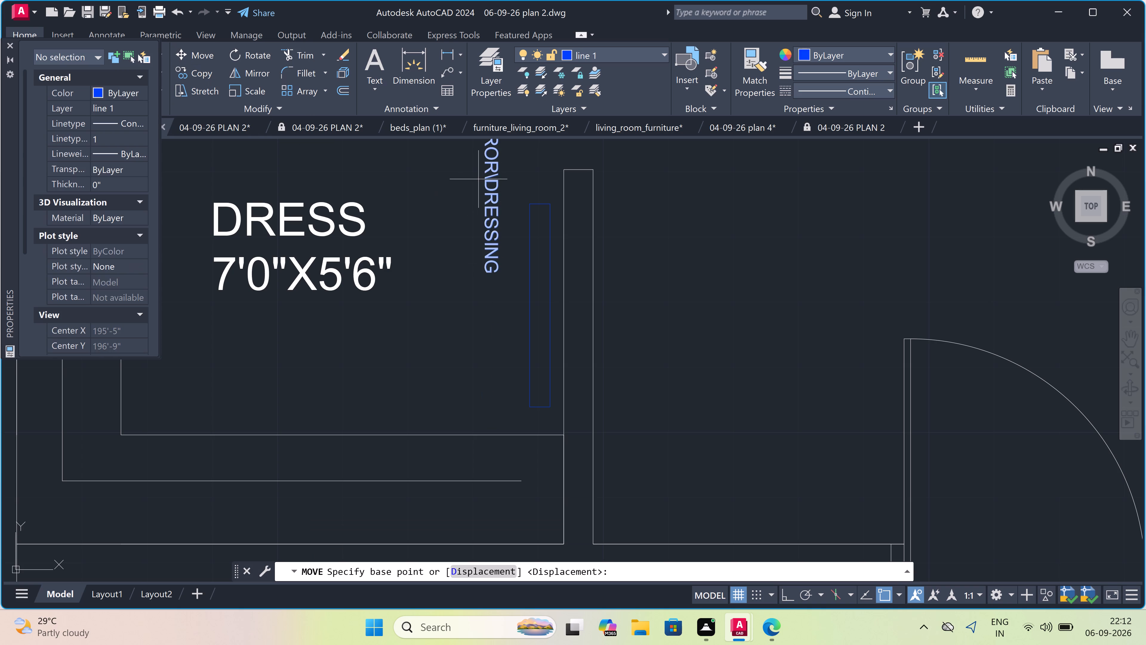
{"action": "left_click", "coordinate": [490, 175]}
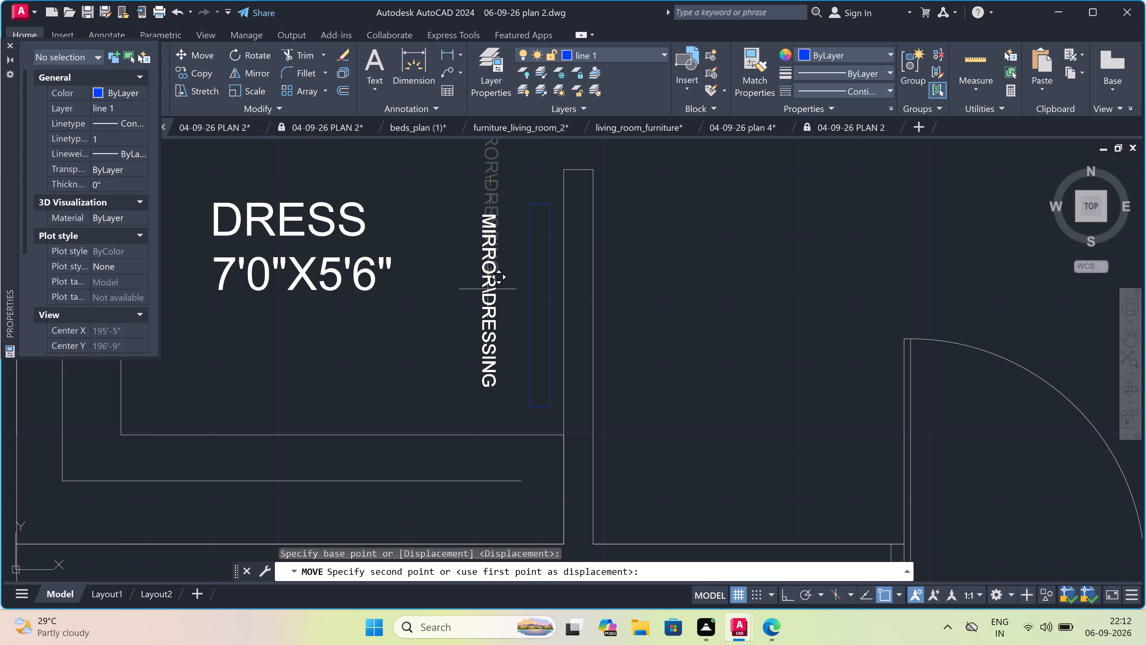
{"action": "left_click", "coordinate": [488, 289]}
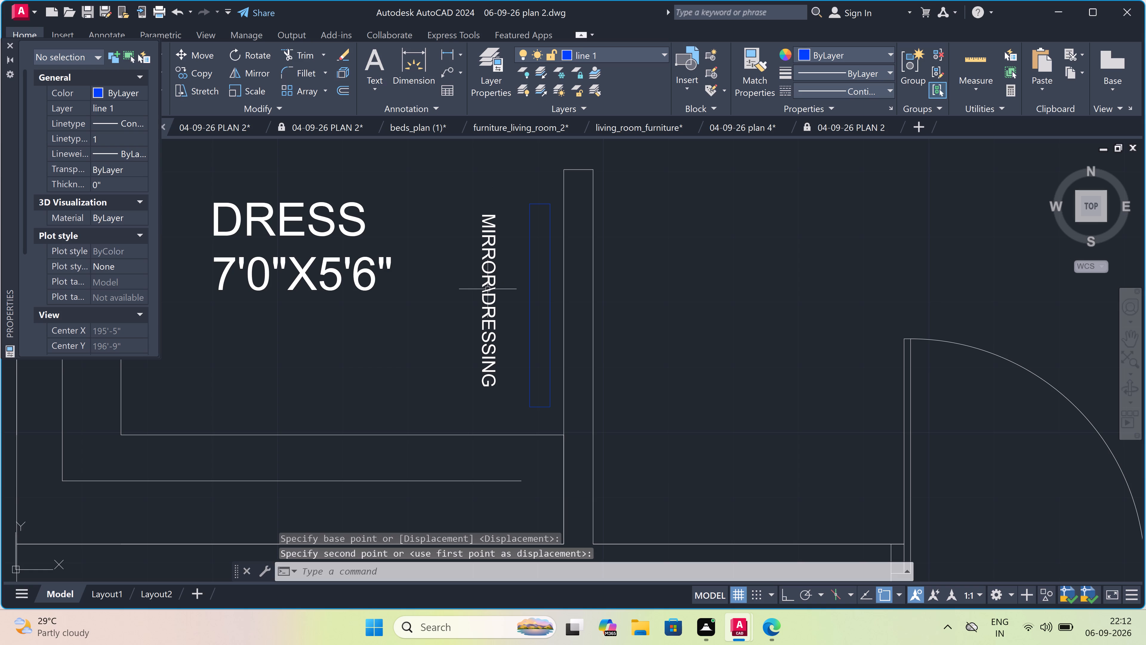
{"action": "key", "text": "Escape"}
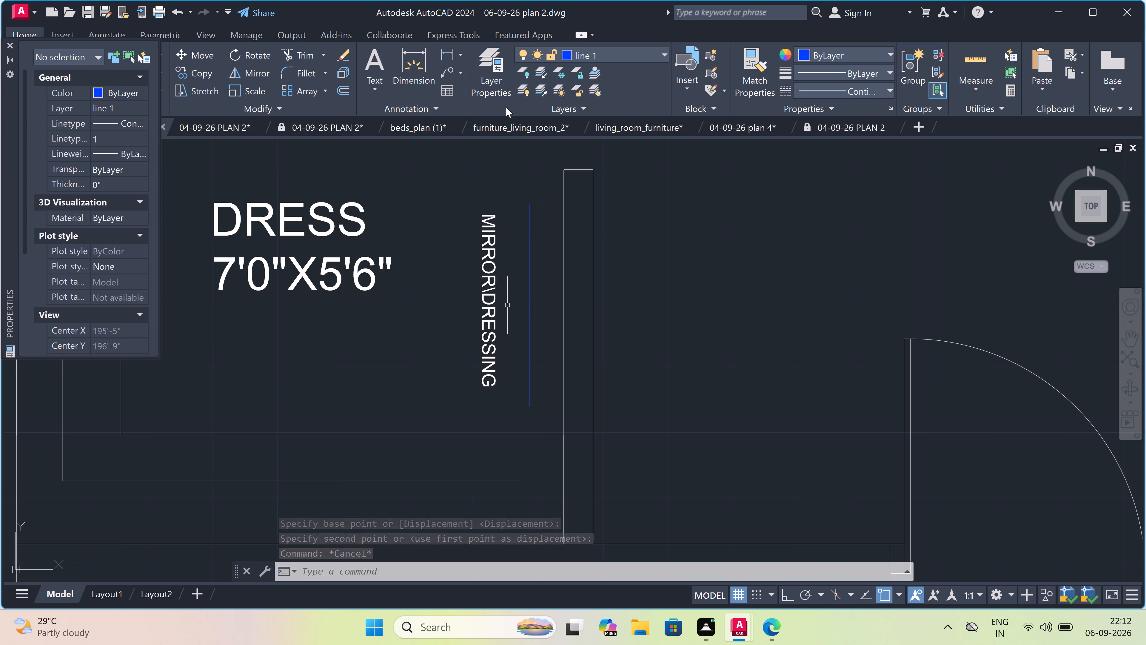
Make layer 0 the current layer.
{"action": "left_click", "coordinate": [590, 49]}
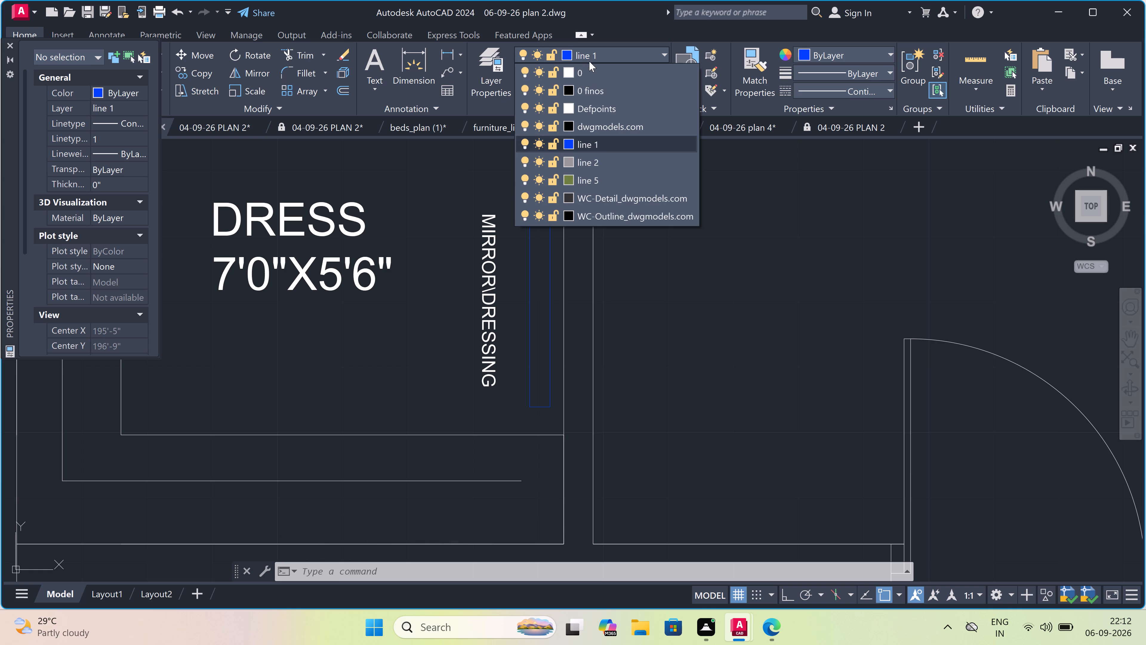
{"action": "left_click", "coordinate": [590, 67]}
{"action": "scroll", "coordinate": [590, 76], "scroll_direction": "down", "scroll_amount": 3}
{"action": "scroll", "coordinate": [596, 202], "scroll_direction": "down", "scroll_amount": 3}
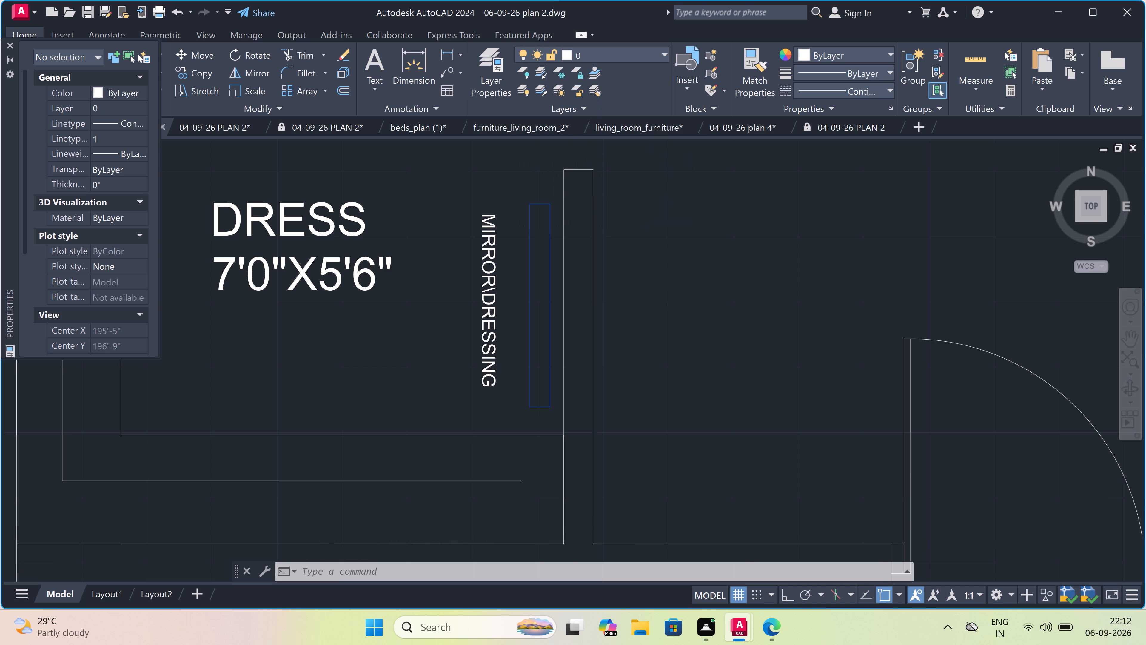
Draw a tall rectangle along the east side of the dress room's stub wall, from the wall's top corner down to the bedroom's south wall.
{"action": "scroll", "coordinate": [594, 202], "scroll_direction": "down", "scroll_amount": 3}
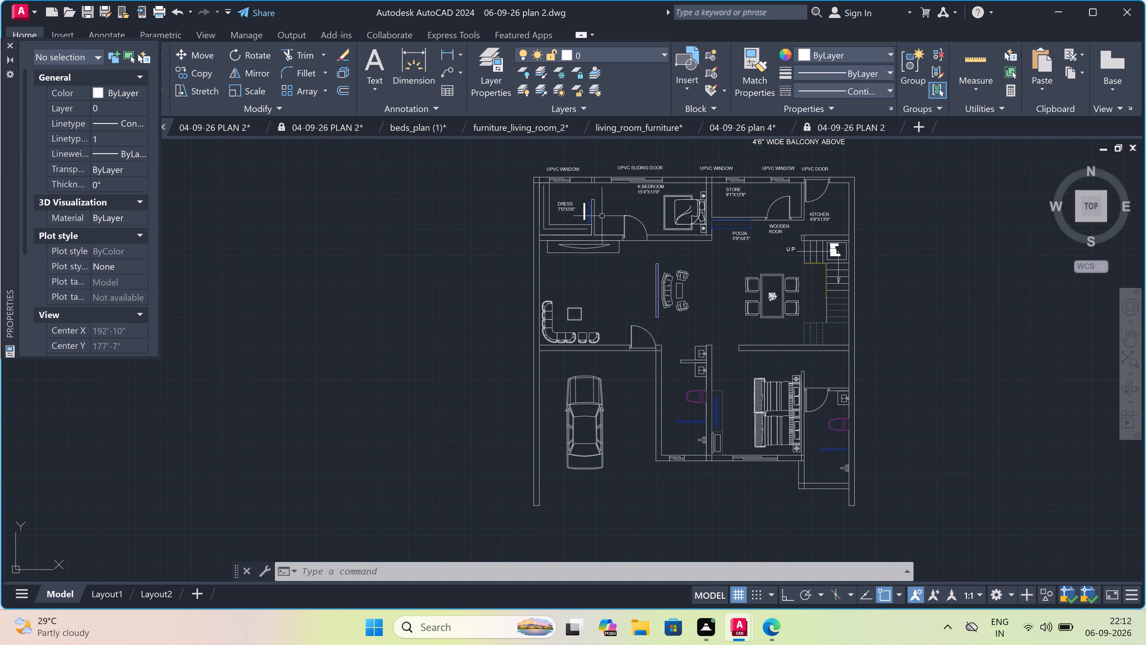
{"action": "scroll", "coordinate": [606, 200], "scroll_direction": "up", "scroll_amount": 3}
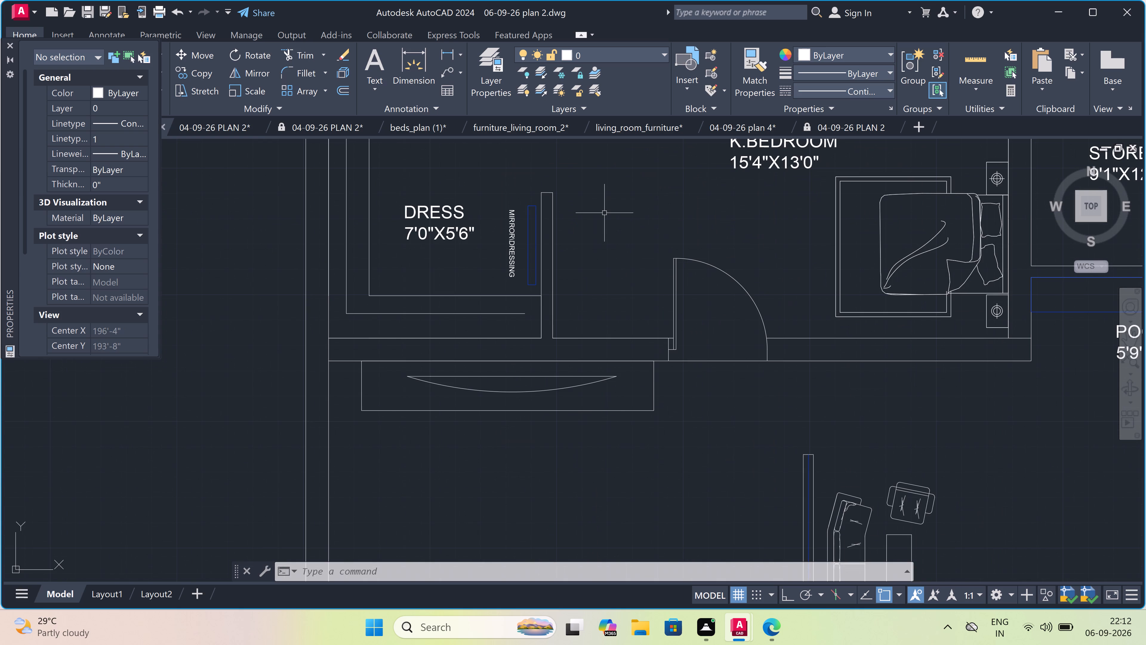
{"action": "scroll", "coordinate": [604, 213], "scroll_direction": "down", "scroll_amount": 1}
{"action": "scroll", "coordinate": [606, 212], "scroll_direction": "up", "scroll_amount": 1}
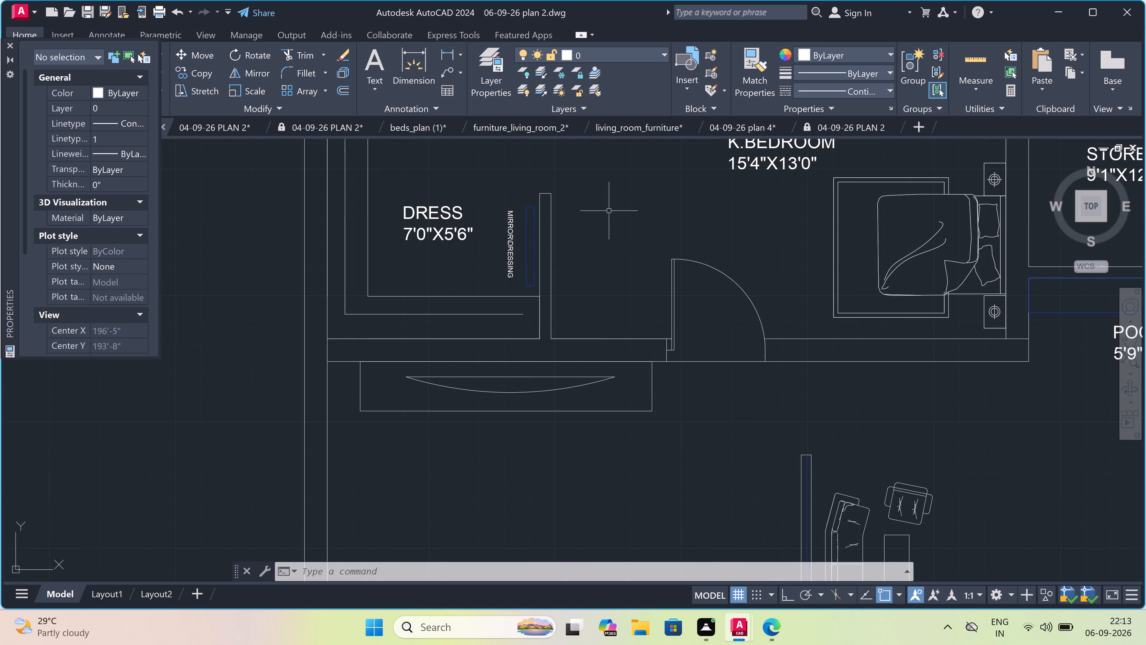
{"action": "type", "text": "REC"}
{"action": "key", "text": "space"}
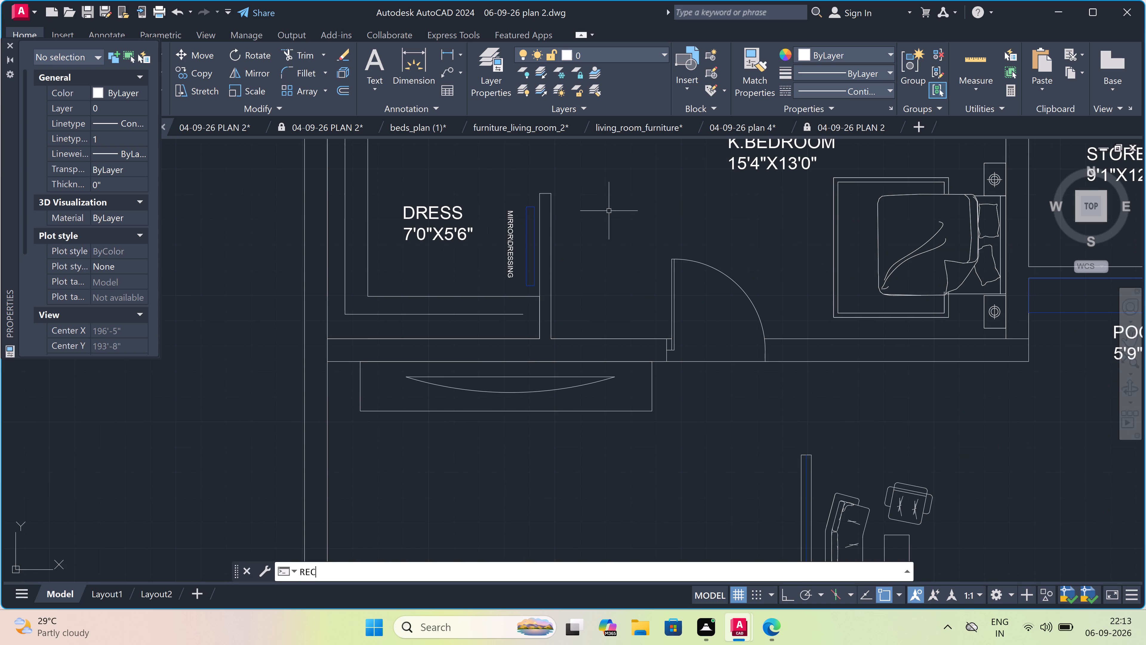
{"action": "scroll", "coordinate": [584, 191], "scroll_direction": "up", "scroll_amount": 2}
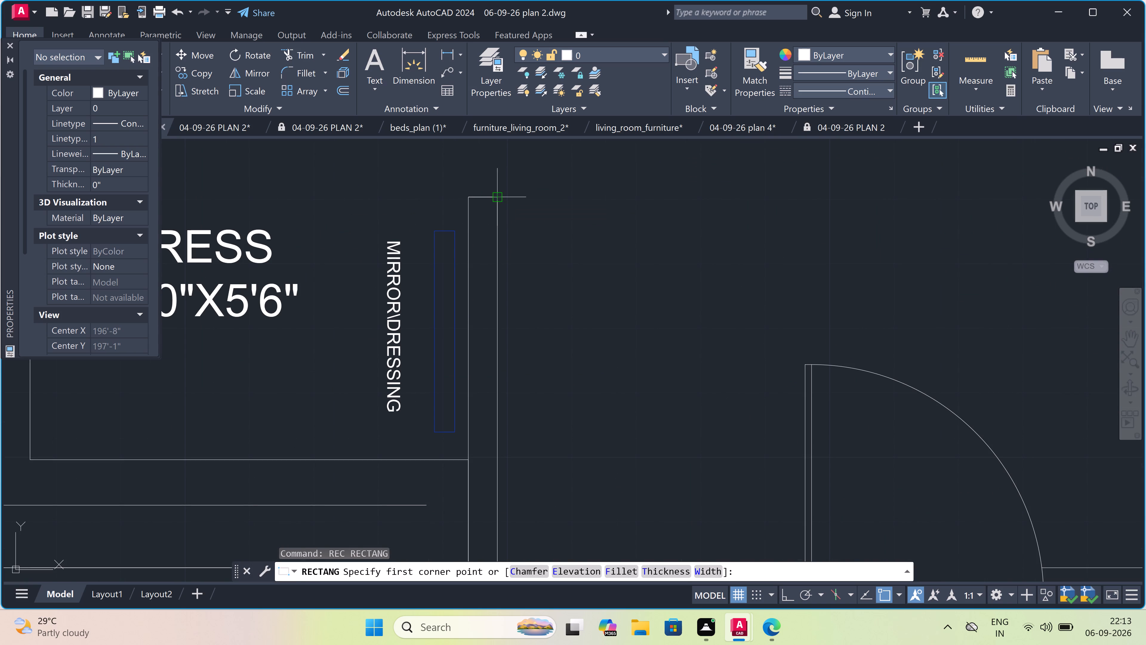
{"action": "left_click", "coordinate": [497, 198]}
{"action": "scroll", "coordinate": [574, 187], "scroll_direction": "down", "scroll_amount": 3}
{"action": "scroll", "coordinate": [591, 245], "scroll_direction": "up", "scroll_amount": 3}
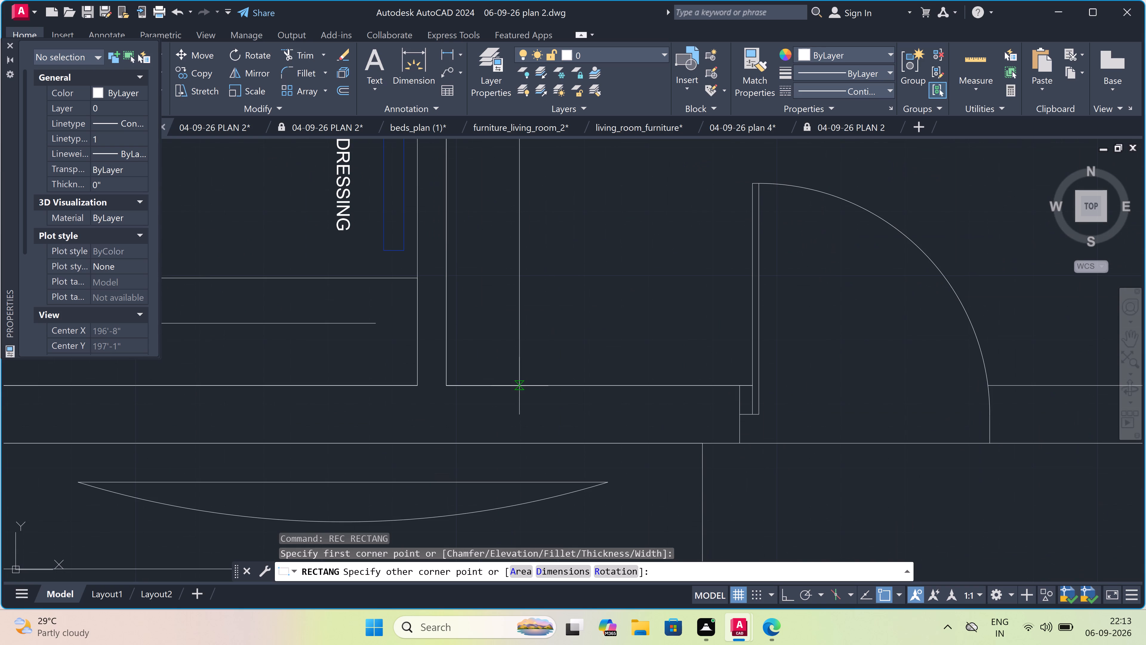
{"action": "left_click", "coordinate": [519, 386]}
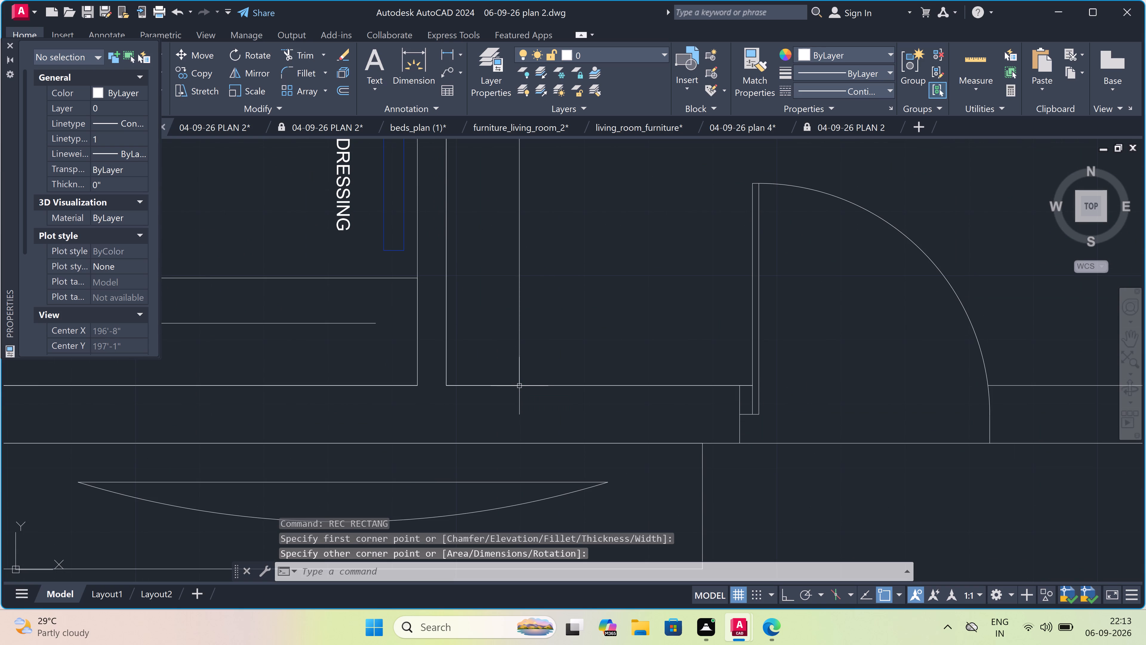
Use Rectangle to draw a flat divider across the new tall unit at about mid-height, splitting it into two compartments.
{"action": "scroll", "coordinate": [498, 302], "scroll_direction": "up", "scroll_amount": 1}
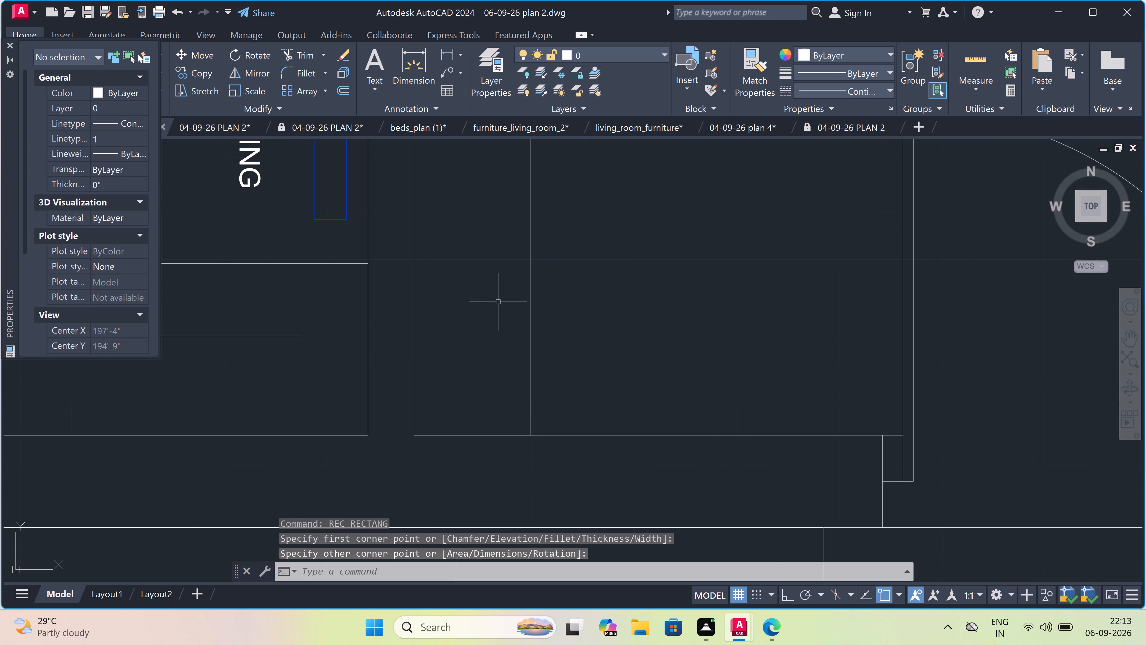
{"action": "type", "text": "REC"}
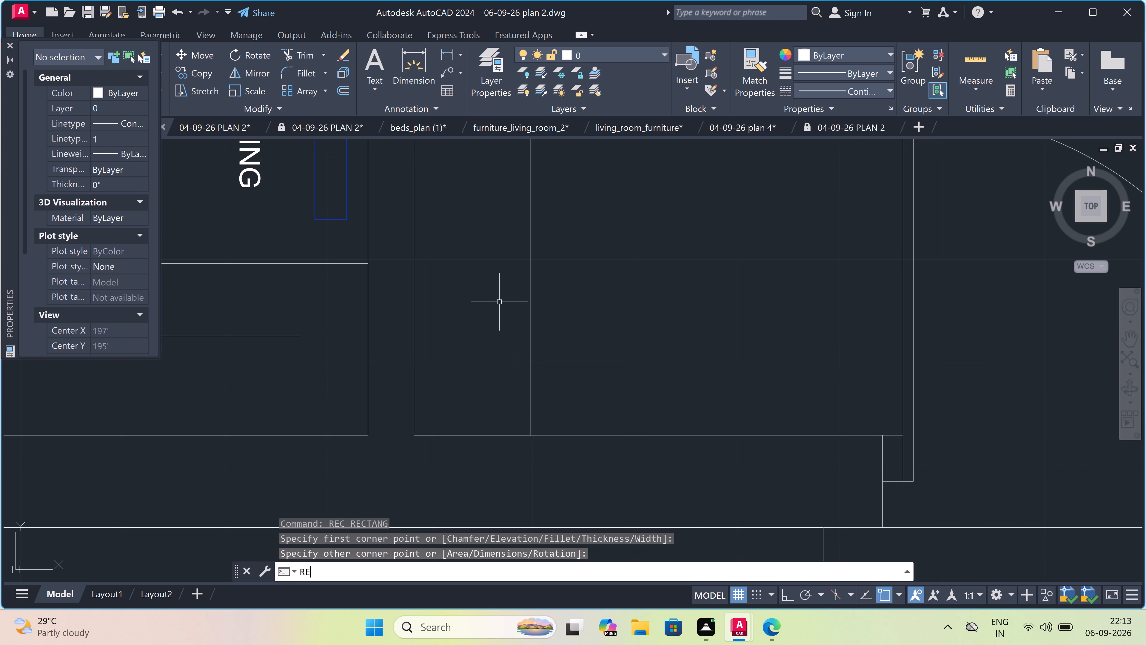
{"action": "key", "text": "space"}
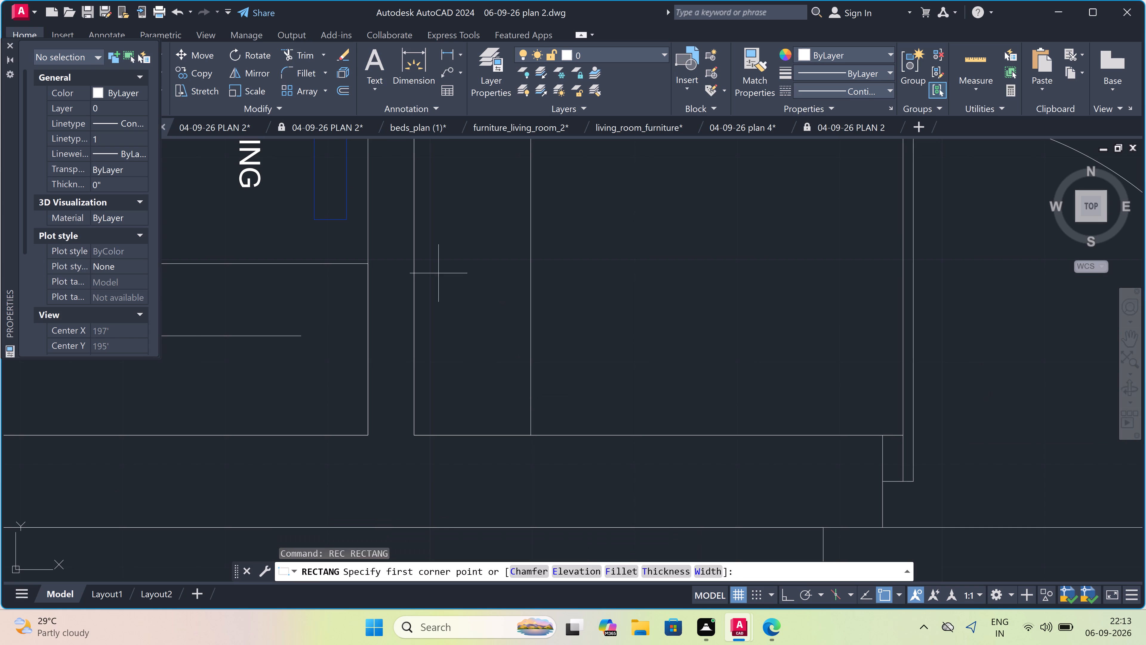
{"action": "scroll", "coordinate": [438, 273], "scroll_direction": "down", "scroll_amount": 2}
{"action": "scroll", "coordinate": [443, 234], "scroll_direction": "up", "scroll_amount": 1}
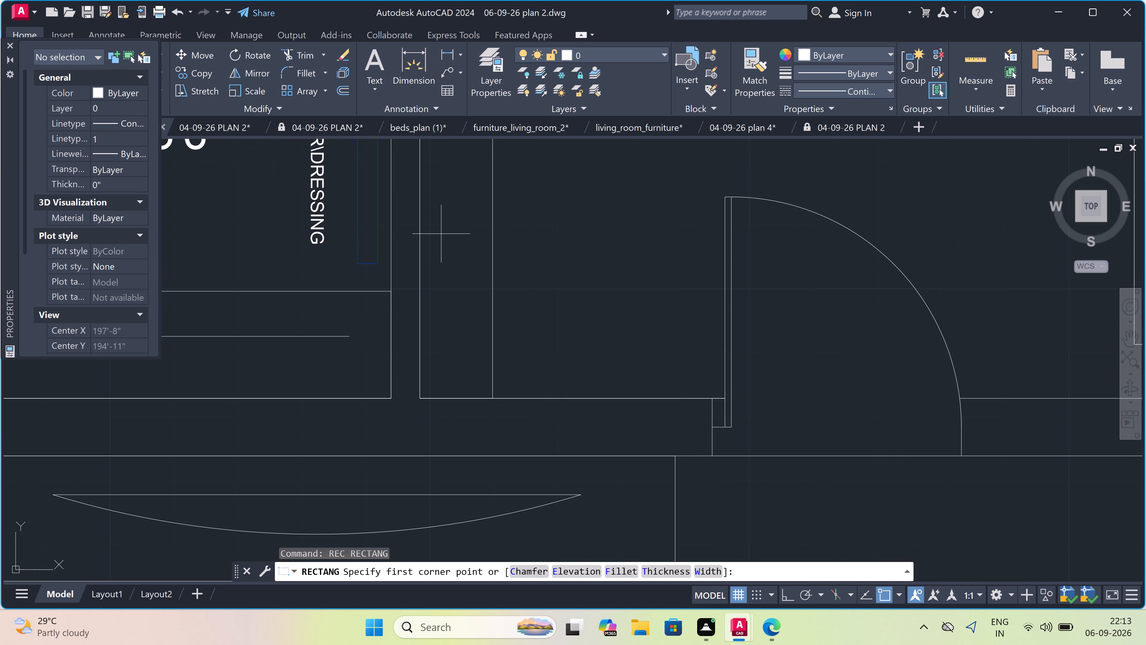
{"action": "left_click", "coordinate": [420, 227]}
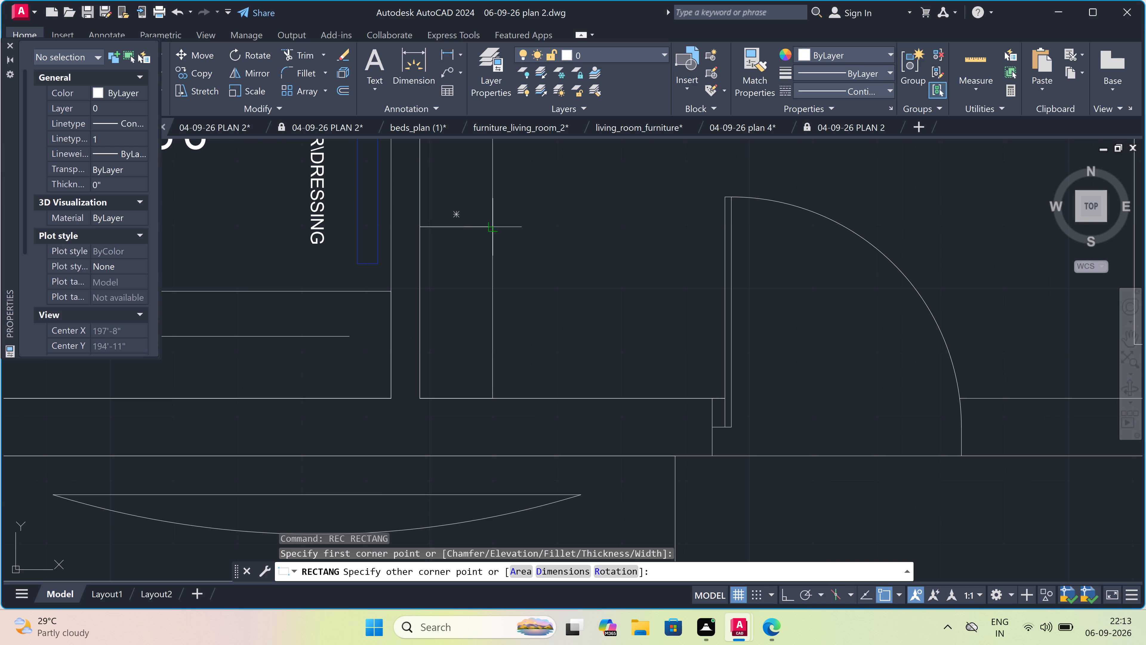
{"action": "scroll", "coordinate": [497, 225], "scroll_direction": "up", "scroll_amount": 3}
{"action": "left_click", "coordinate": [472, 235]}
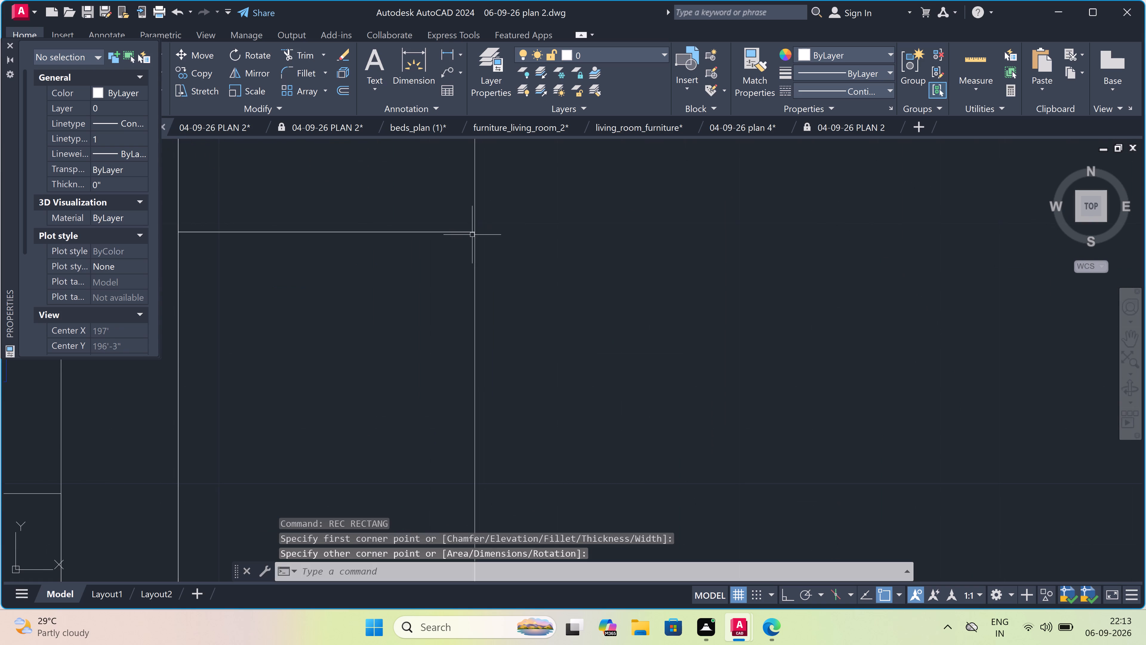
{"action": "key", "text": "Escape"}
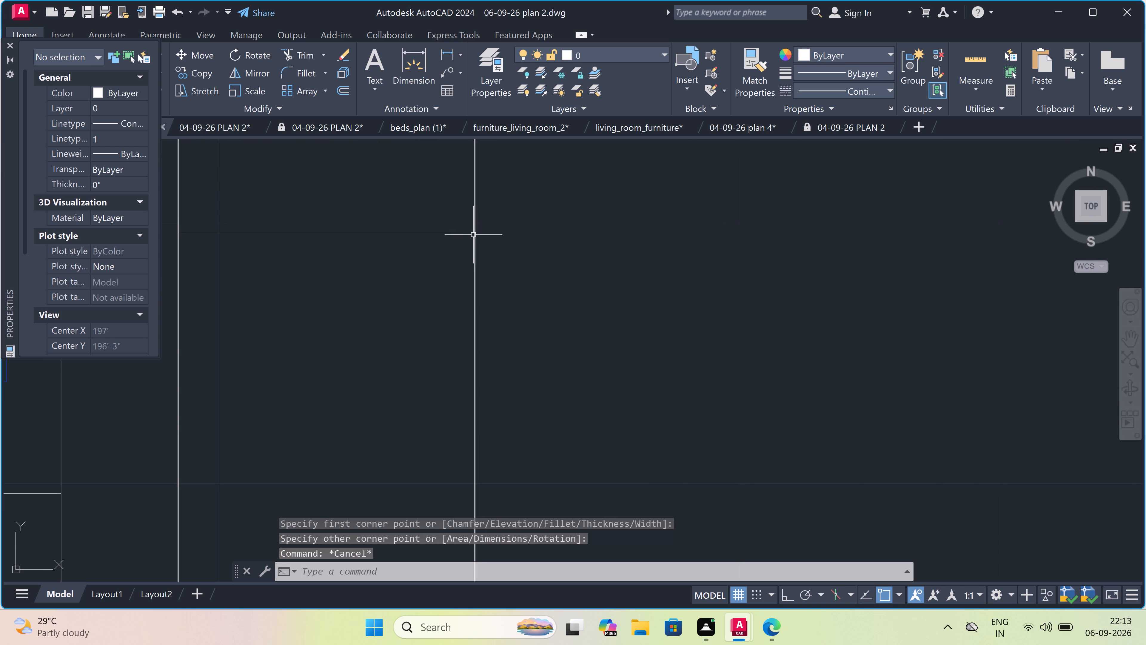
Draw an upright rectangle inside the lower compartment, towards its east side and clear of the edges.
{"action": "type", "text": "REC"}
{"action": "key", "text": "space"}
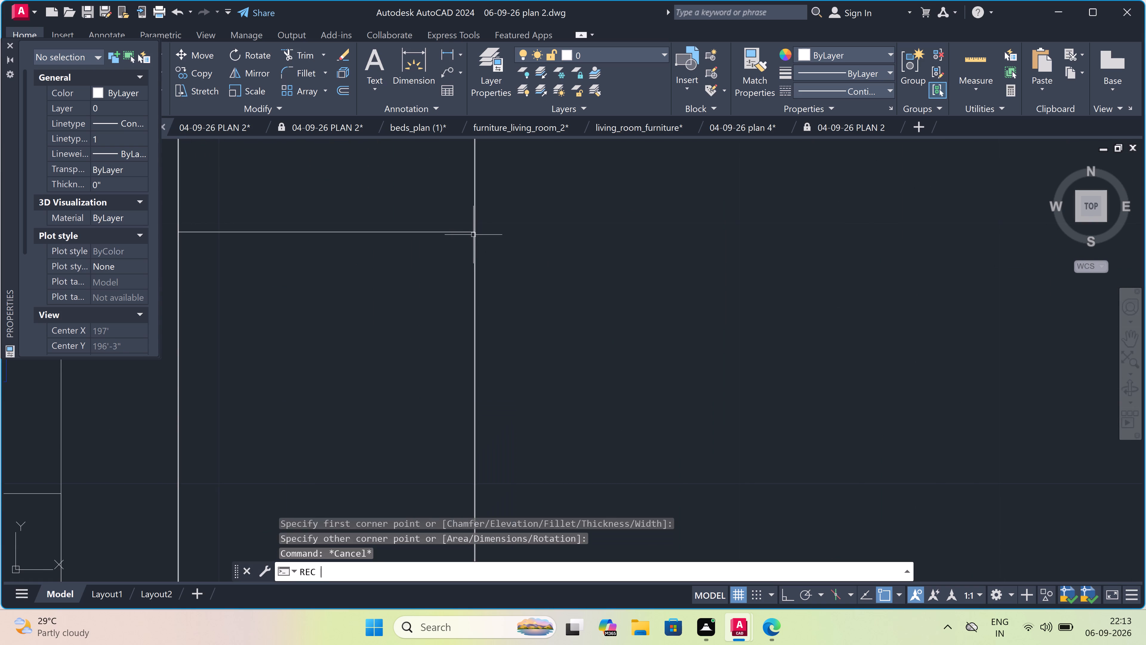
{"action": "scroll", "coordinate": [474, 235], "scroll_direction": "down", "scroll_amount": 3}
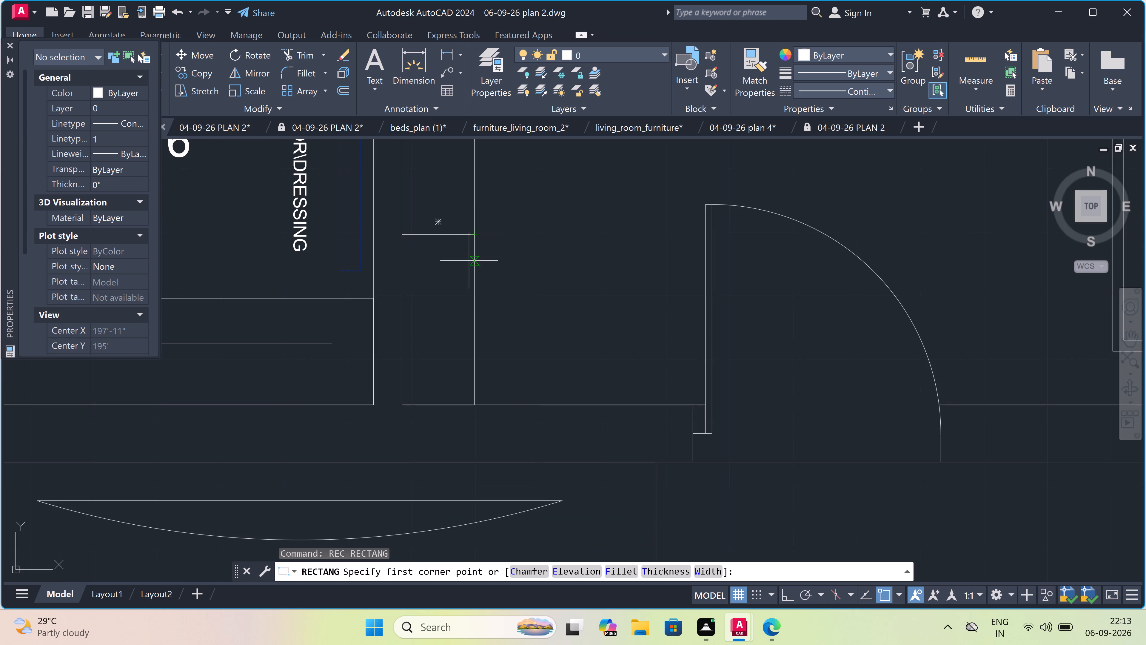
{"action": "scroll", "coordinate": [488, 338], "scroll_direction": "up", "scroll_amount": 2}
{"action": "scroll", "coordinate": [389, 308], "scroll_direction": "down", "scroll_amount": 2}
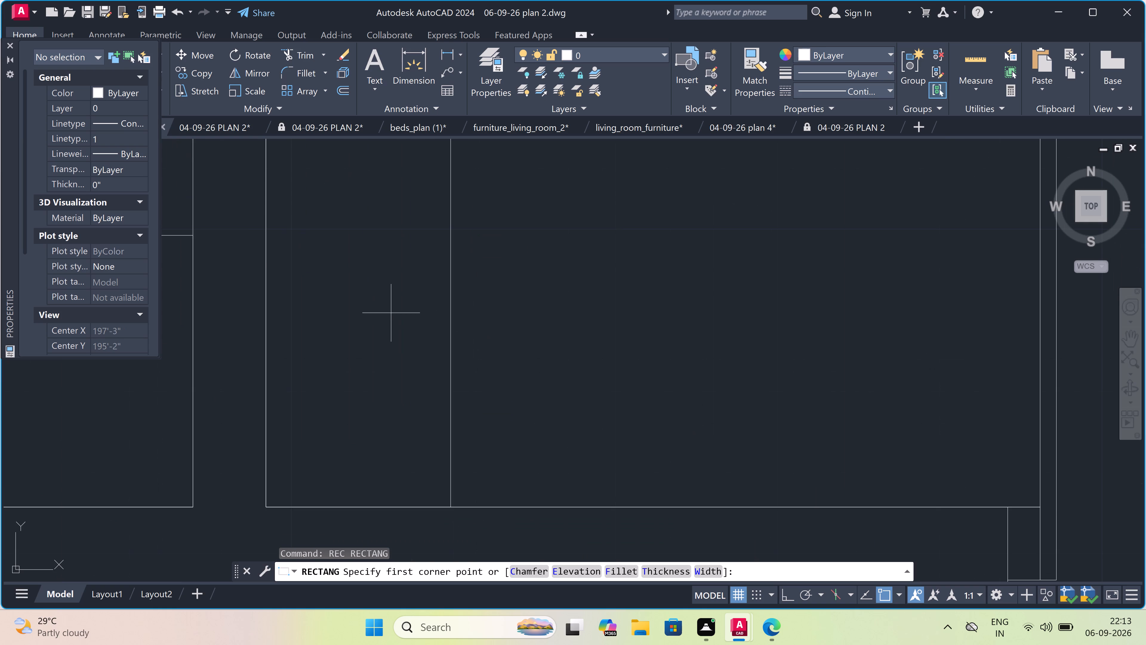
{"action": "scroll", "coordinate": [359, 272], "scroll_direction": "up", "scroll_amount": 1}
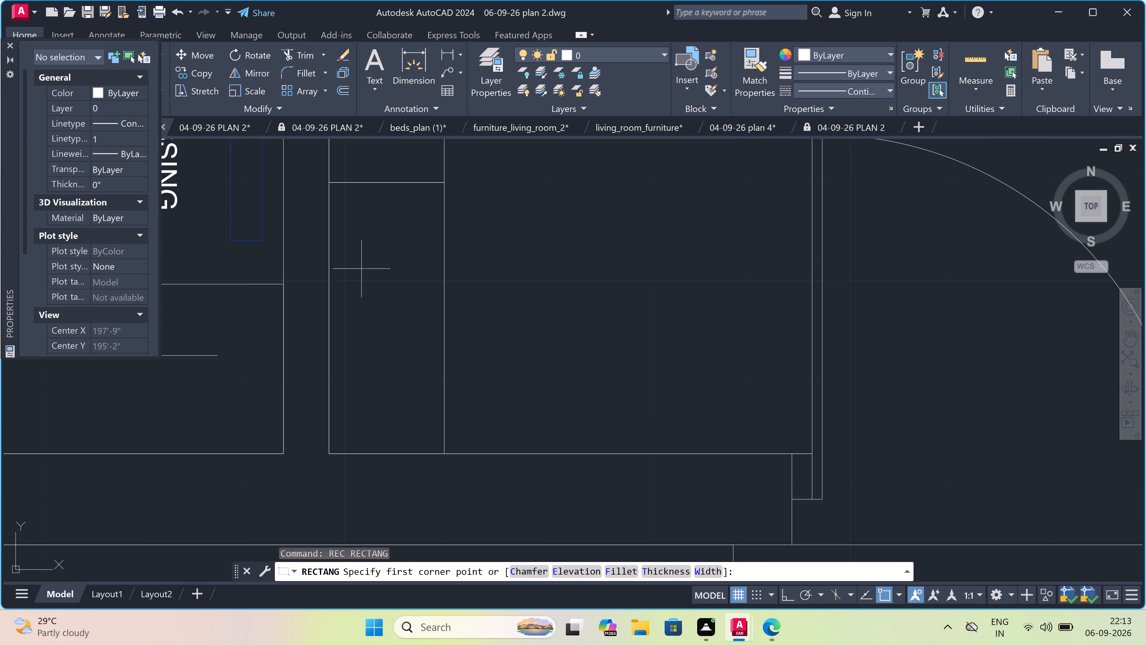
{"action": "left_click", "coordinate": [373, 251]}
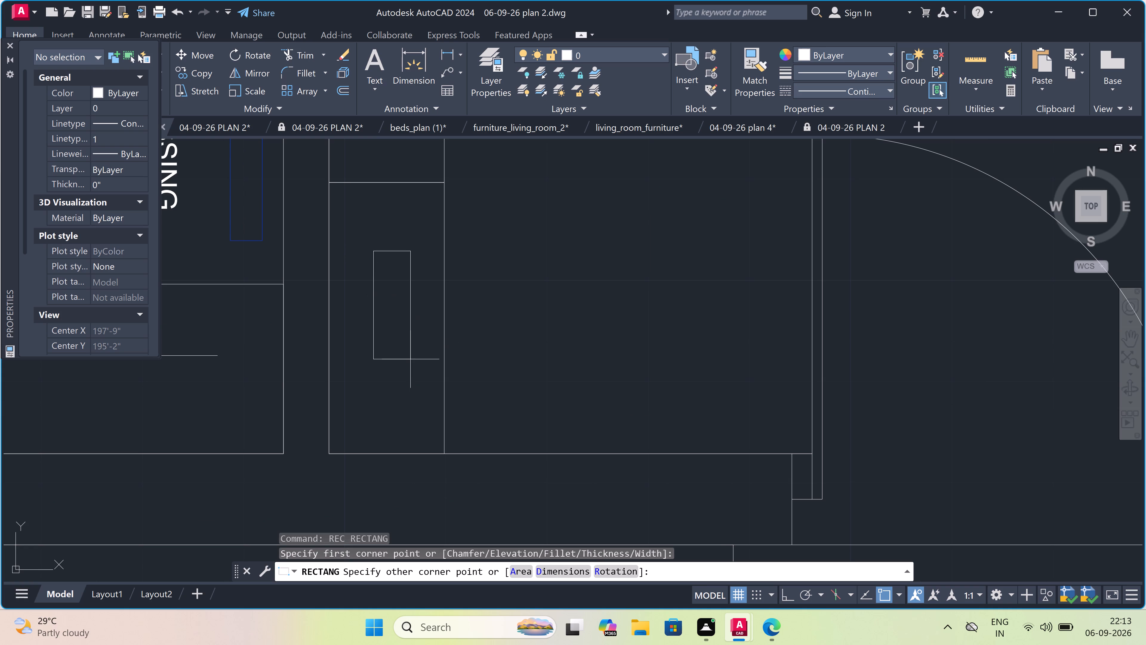
{"action": "left_click", "coordinate": [430, 387]}
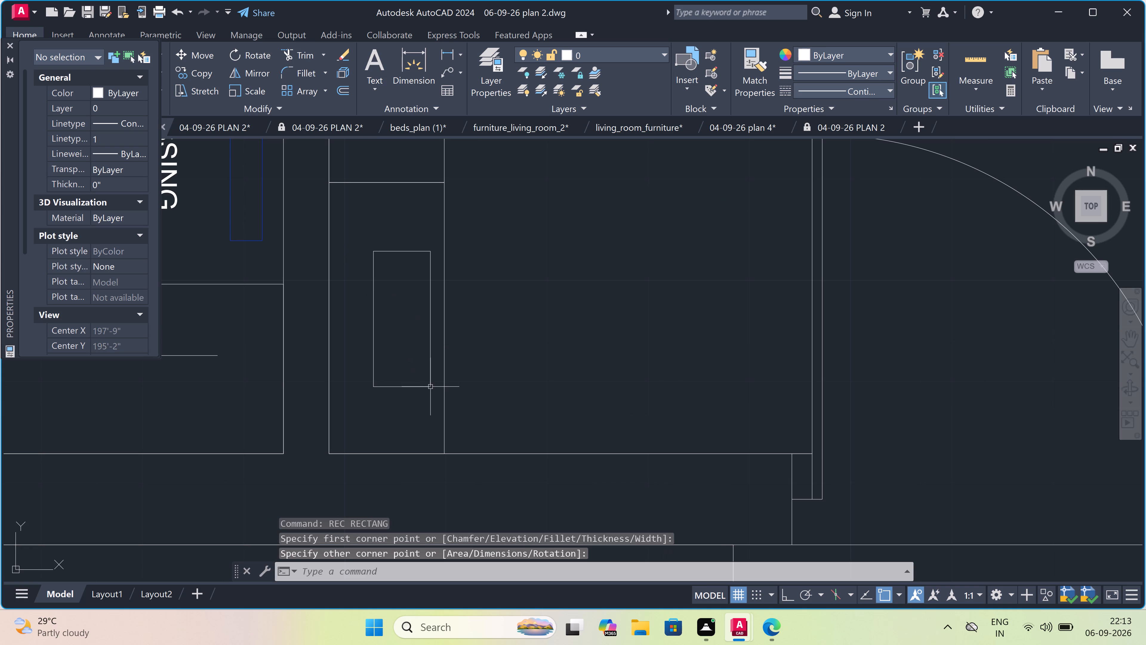
Draw a narrow, slightly taller upright rectangle in the lower compartment, between the stub wall and the inner rectangle.
{"action": "type", "text": "REC"}
{"action": "key", "text": "space"}
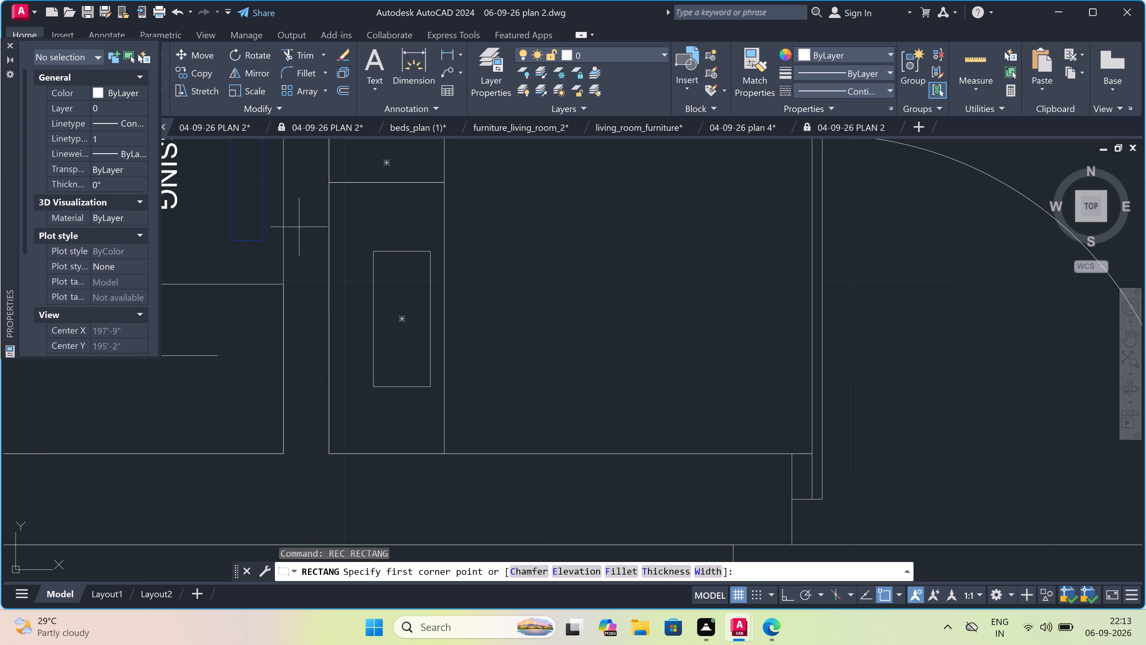
{"action": "left_click", "coordinate": [346, 225]}
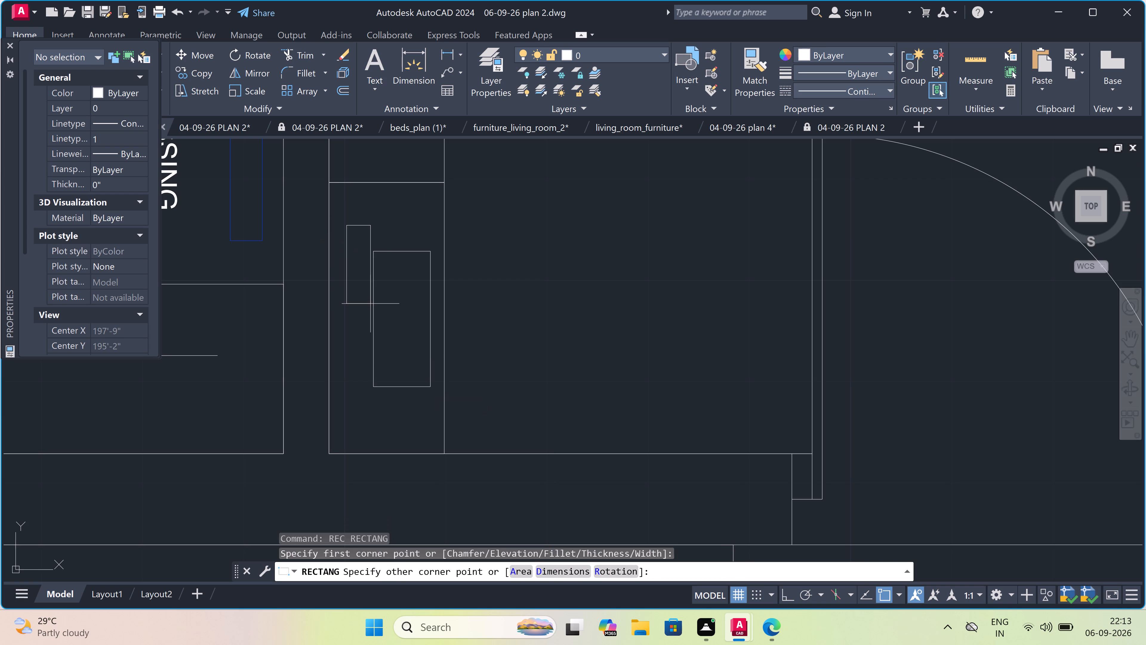
{"action": "left_click", "coordinate": [362, 407]}
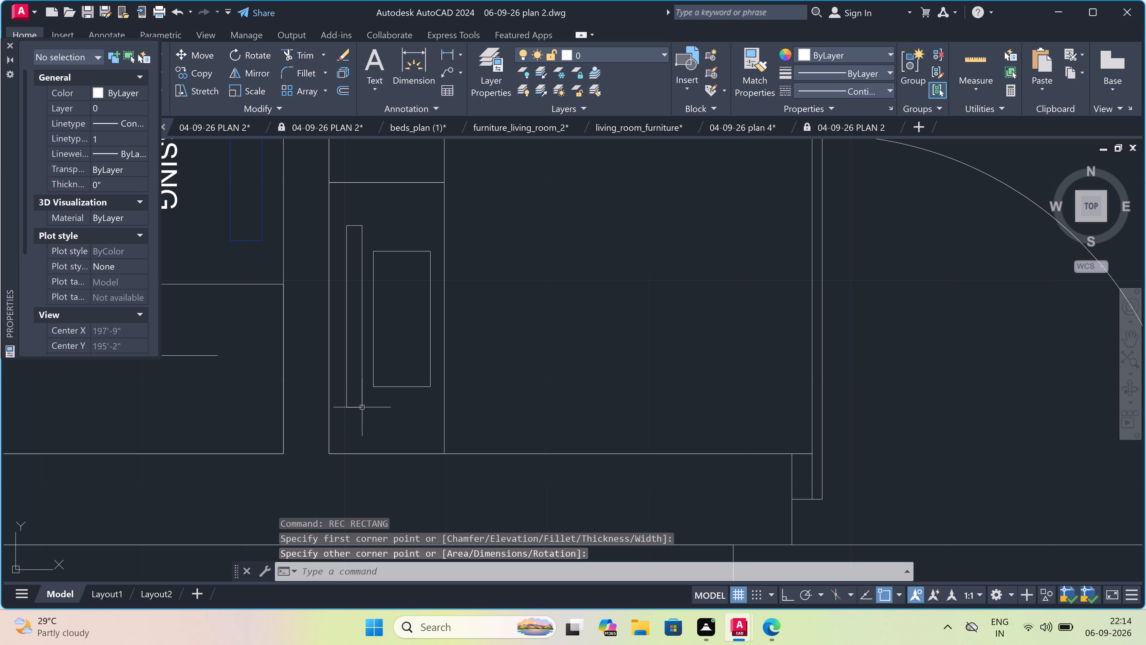
Draw a narrow upright rectangle inside the upper compartment, spanning most of its height.
{"action": "scroll", "coordinate": [365, 407], "scroll_direction": "down", "scroll_amount": 1}
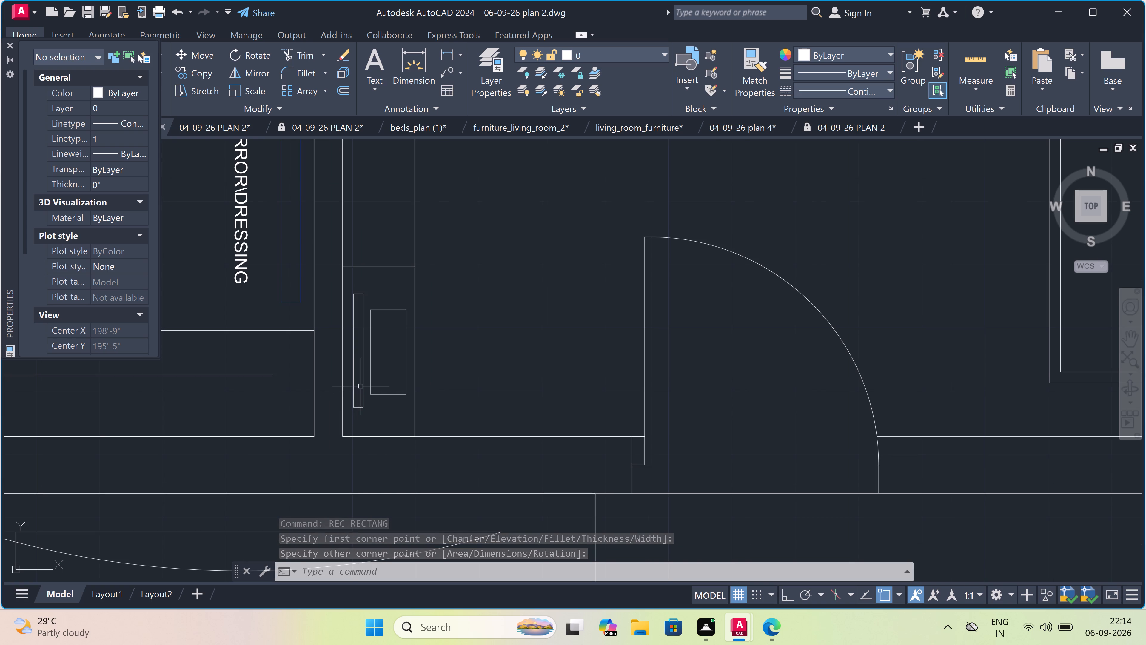
{"action": "scroll", "coordinate": [363, 385], "scroll_direction": "down", "scroll_amount": 2}
{"action": "scroll", "coordinate": [370, 322], "scroll_direction": "up", "scroll_amount": 2}
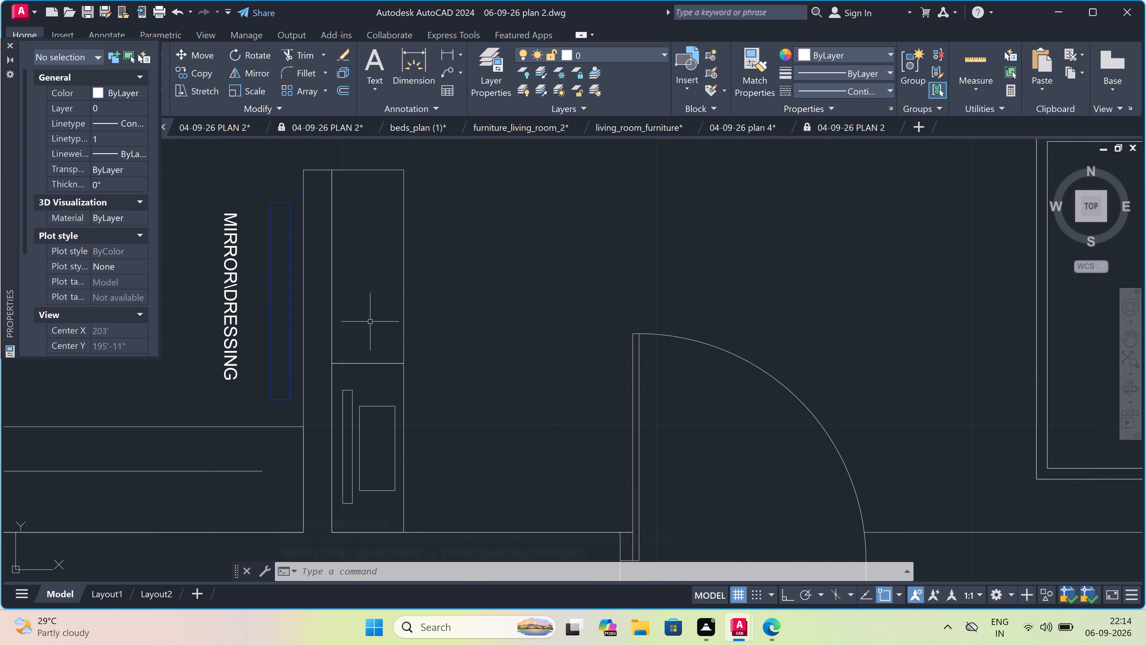
{"action": "scroll", "coordinate": [368, 264], "scroll_direction": "up", "scroll_amount": 1}
{"action": "scroll", "coordinate": [368, 264], "scroll_direction": "down", "scroll_amount": 1}
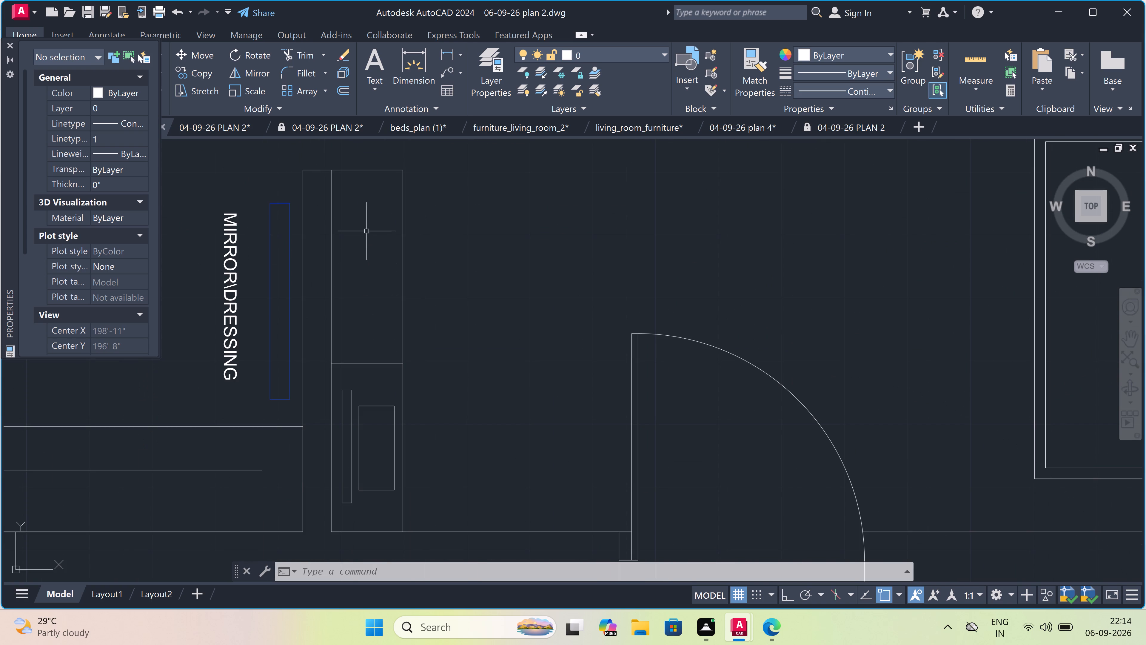
{"action": "scroll", "coordinate": [363, 217], "scroll_direction": "up", "scroll_amount": 1}
{"action": "scroll", "coordinate": [363, 217], "scroll_direction": "down", "scroll_amount": 1}
{"action": "scroll", "coordinate": [371, 208], "scroll_direction": "up", "scroll_amount": 1}
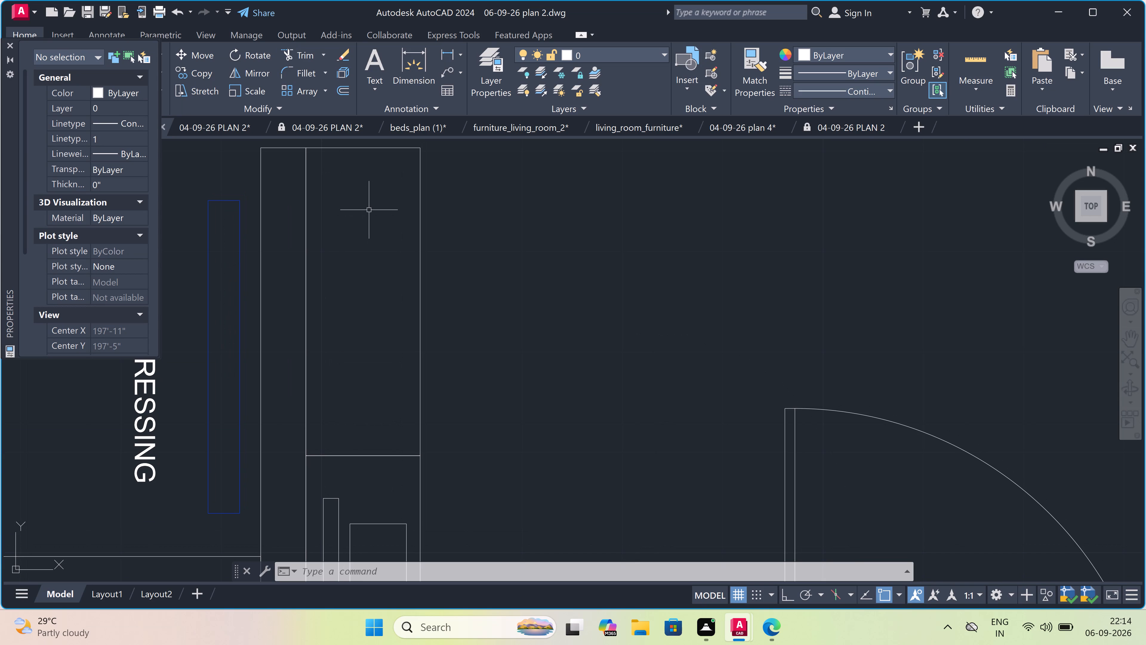
{"action": "type", "text": "REC"}
{"action": "key", "text": "space"}
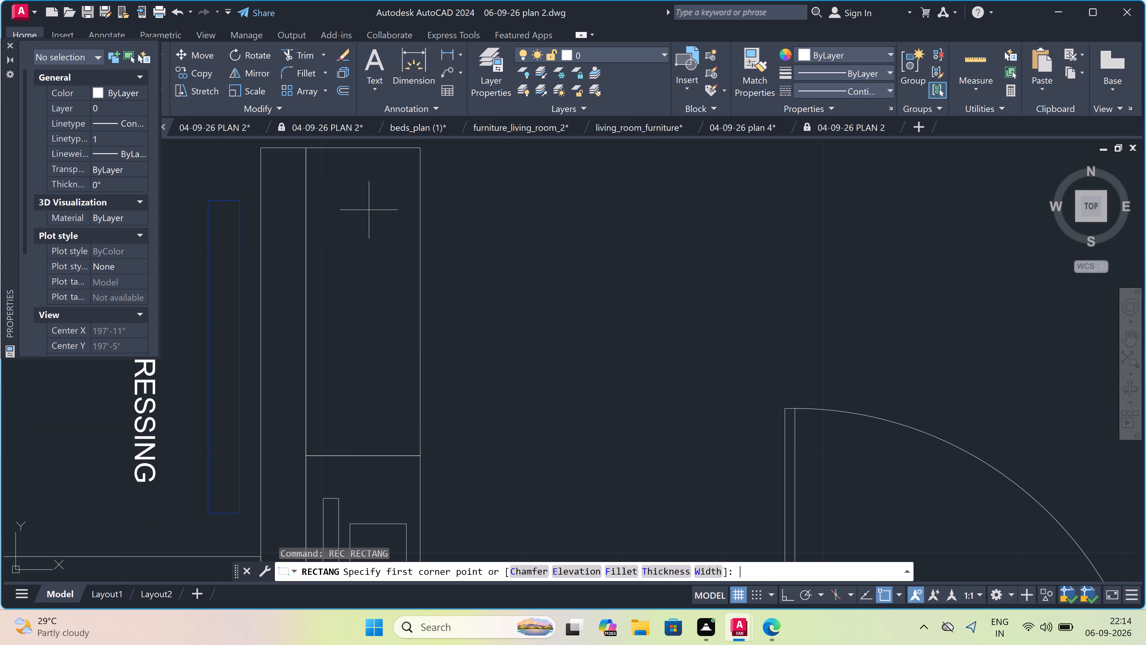
{"action": "left_click", "coordinate": [344, 176]}
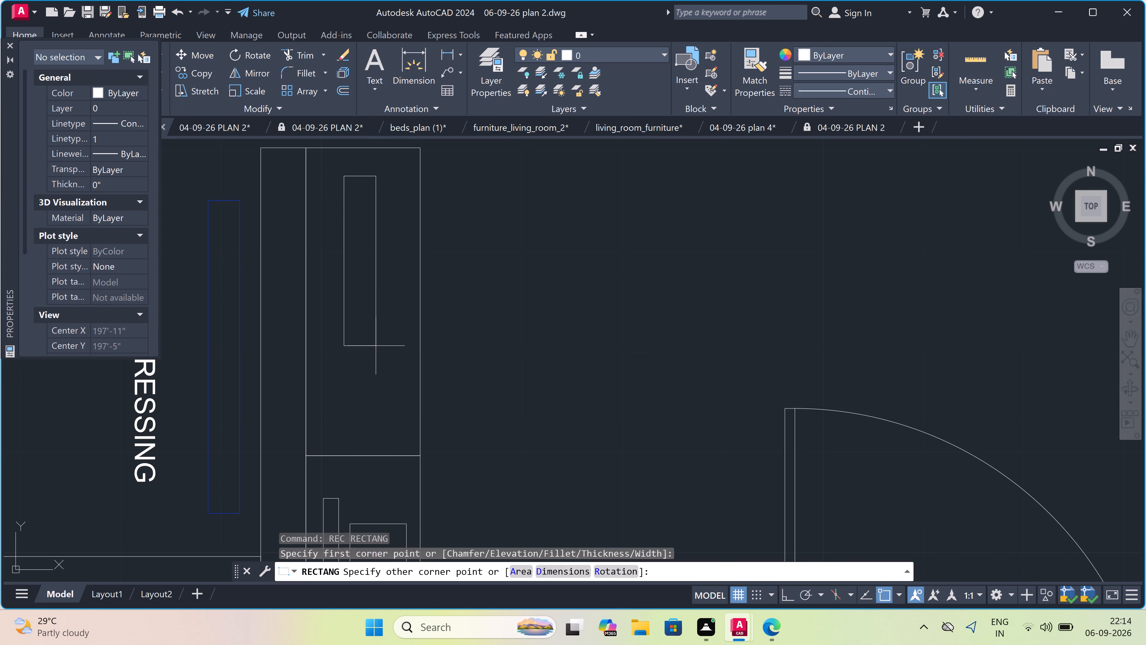
{"action": "left_click", "coordinate": [379, 433]}
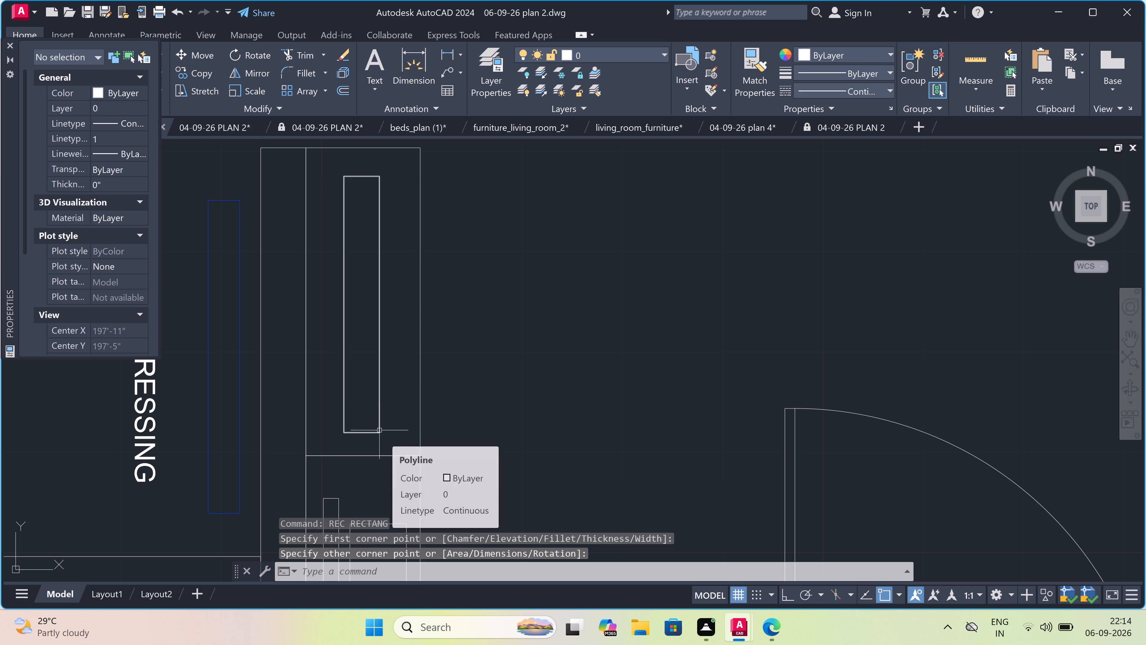
With Line and Ortho on, draw the two long sides and short south end of a thin strip about 1'-9" long inside the upper compartment's rectangle.
{"action": "type", "text": "L"}
{"action": "key", "text": "space"}
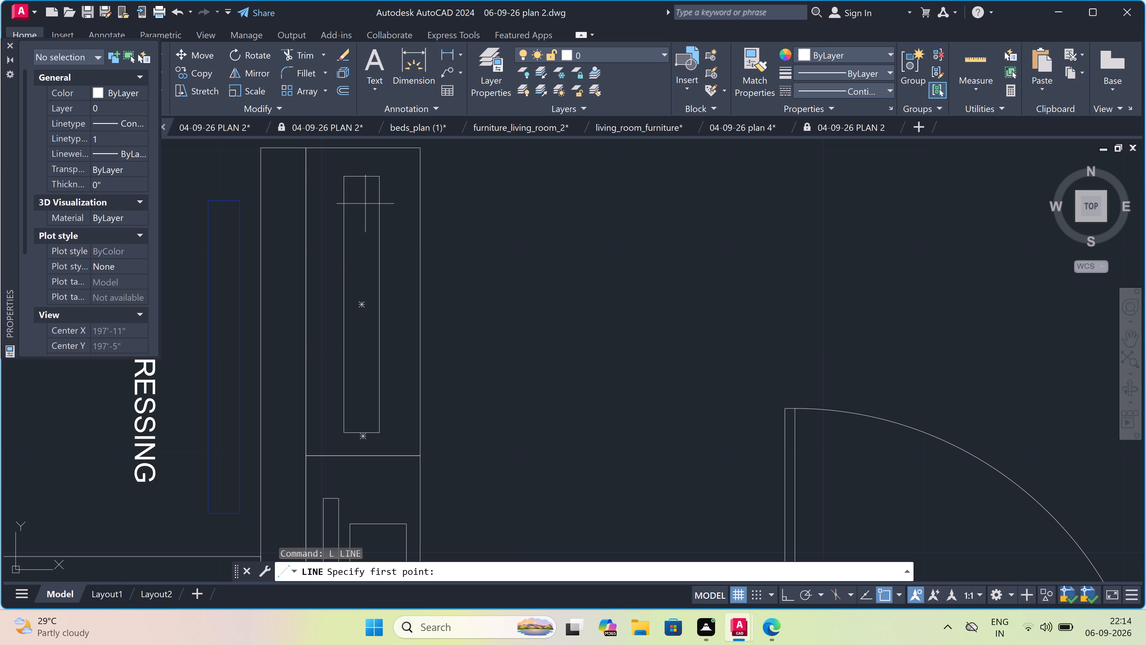
{"action": "left_click_drag", "start_coordinate": [364, 204], "coordinate": [365, 208]}
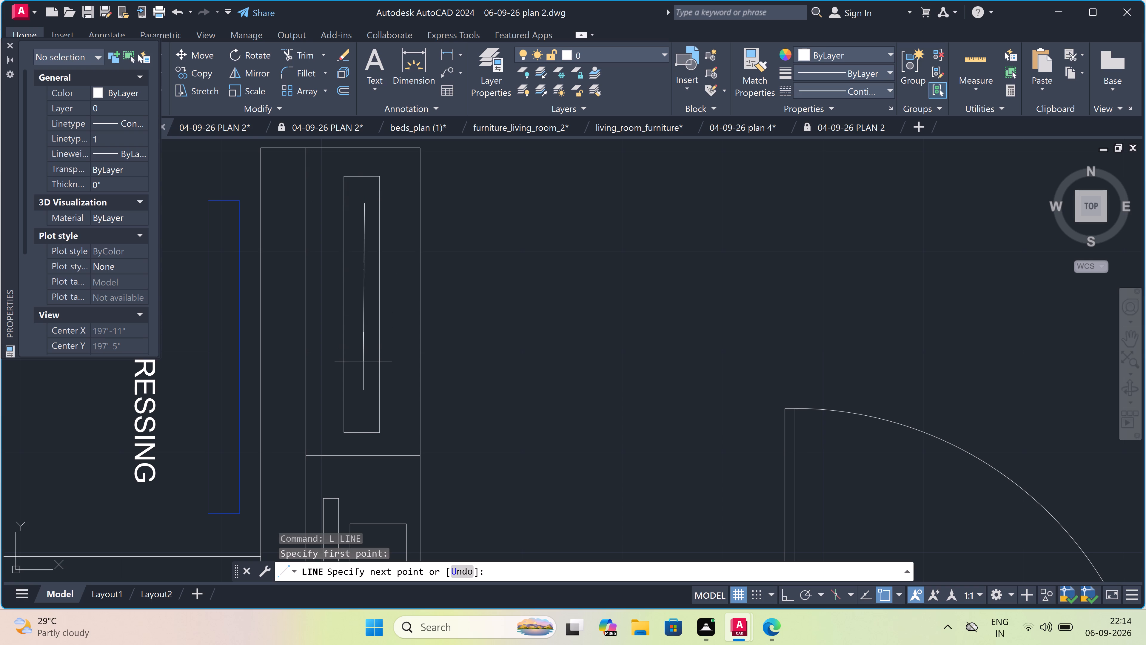
{"action": "key", "text": "F8"}
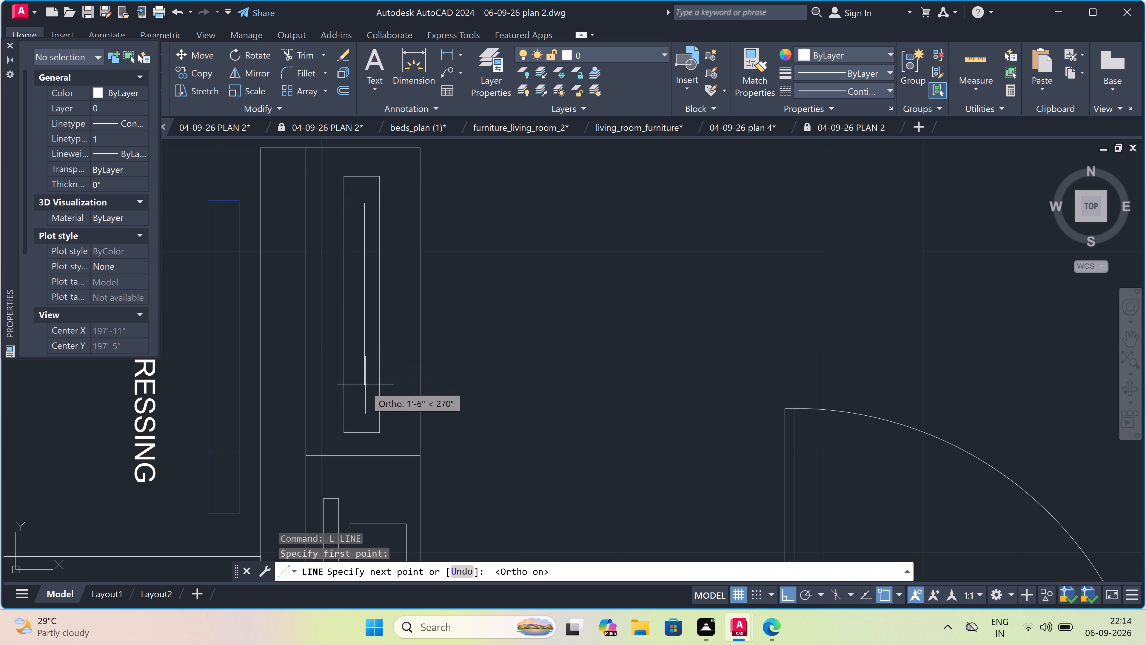
{"action": "left_click", "coordinate": [363, 415]}
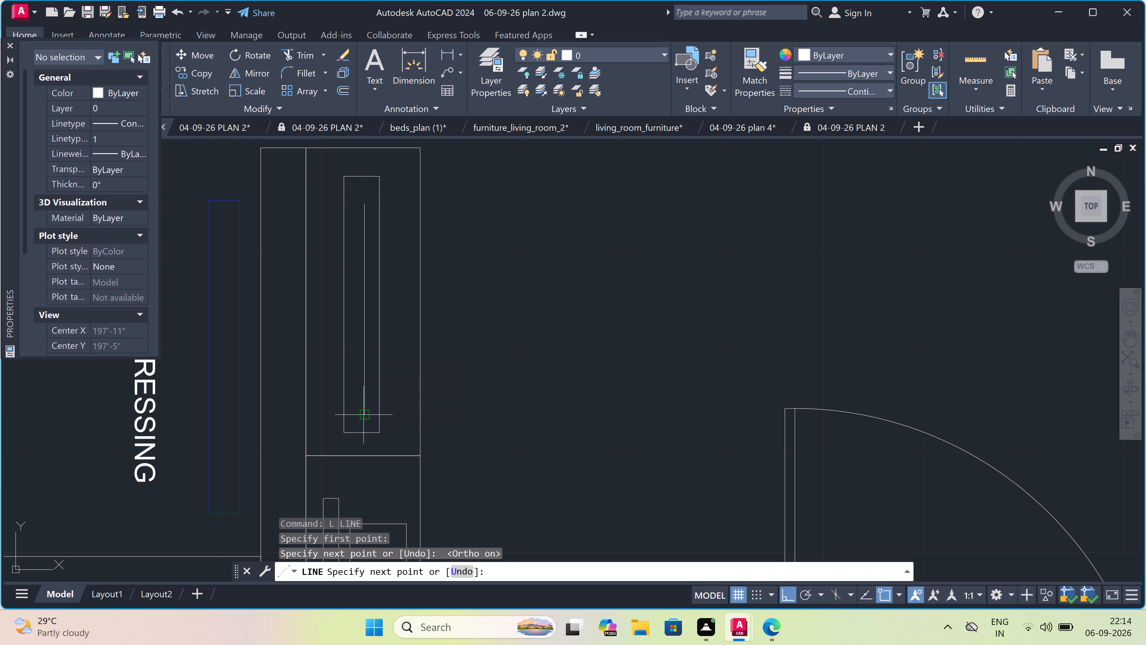
{"action": "scroll", "coordinate": [359, 412], "scroll_direction": "up", "scroll_amount": 2}
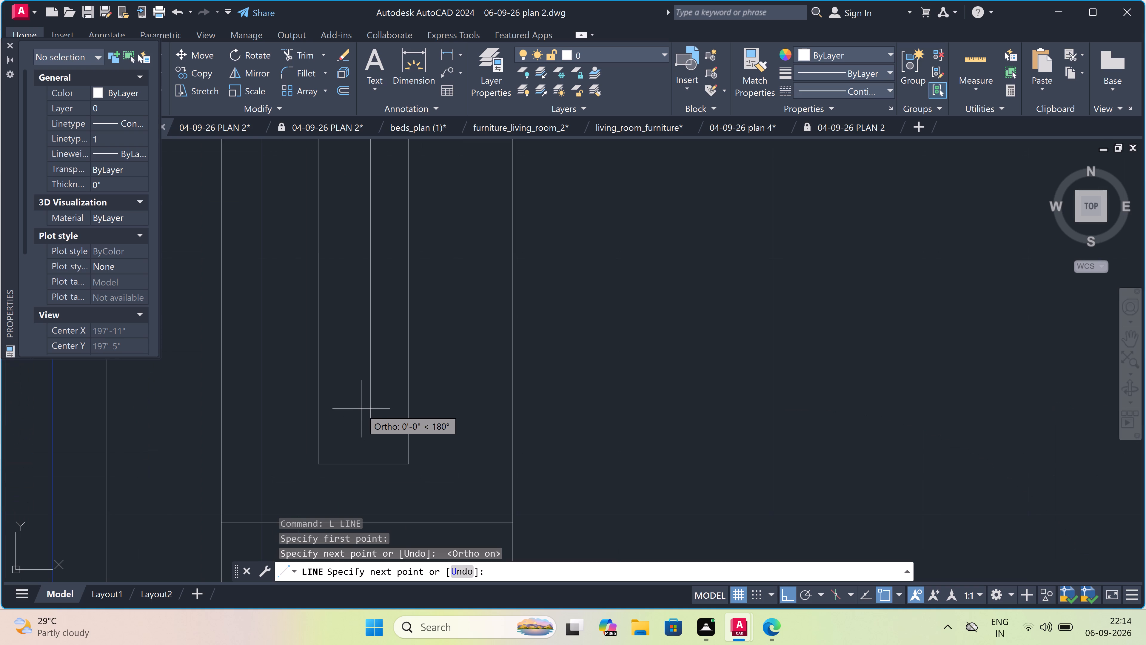
{"action": "scroll", "coordinate": [361, 410], "scroll_direction": "up", "scroll_amount": 2}
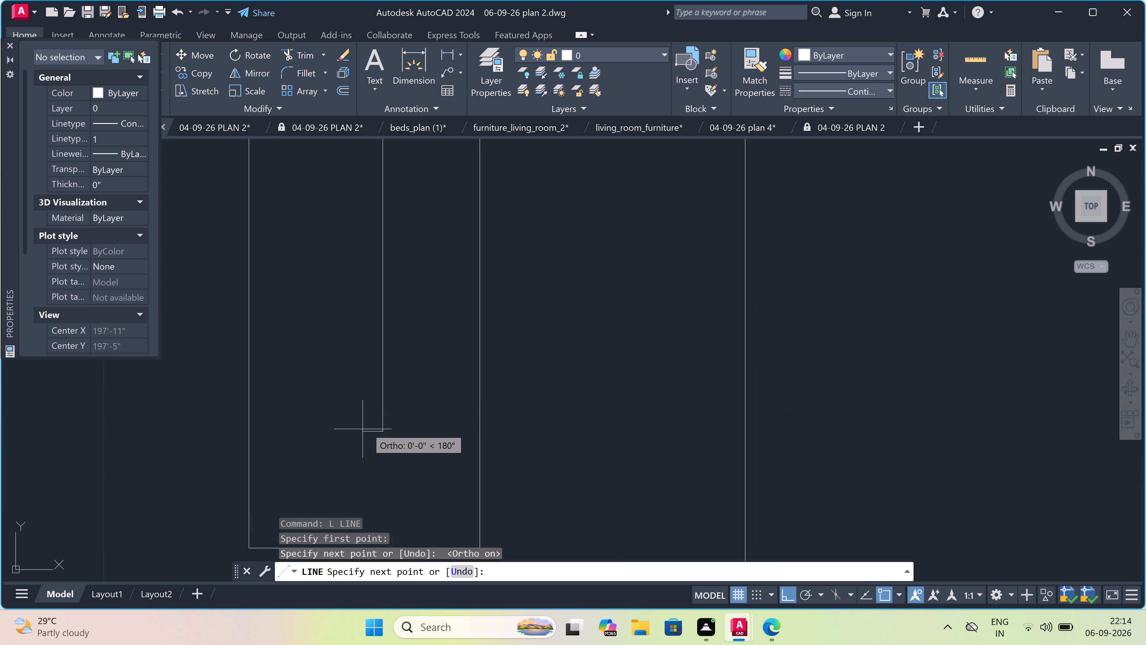
{"action": "left_click", "coordinate": [368, 428]}
{"action": "scroll", "coordinate": [370, 388], "scroll_direction": "down", "scroll_amount": 5}
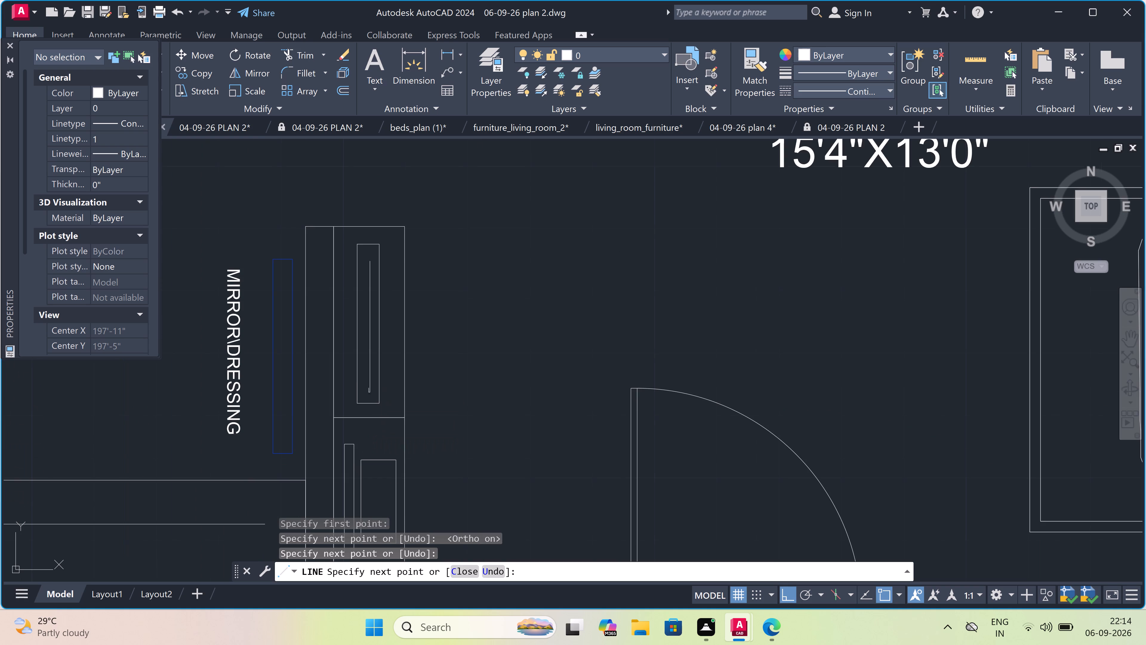
{"action": "scroll", "coordinate": [372, 251], "scroll_direction": "up", "scroll_amount": 5}
{"action": "scroll", "coordinate": [349, 285], "scroll_direction": "up", "scroll_amount": 4}
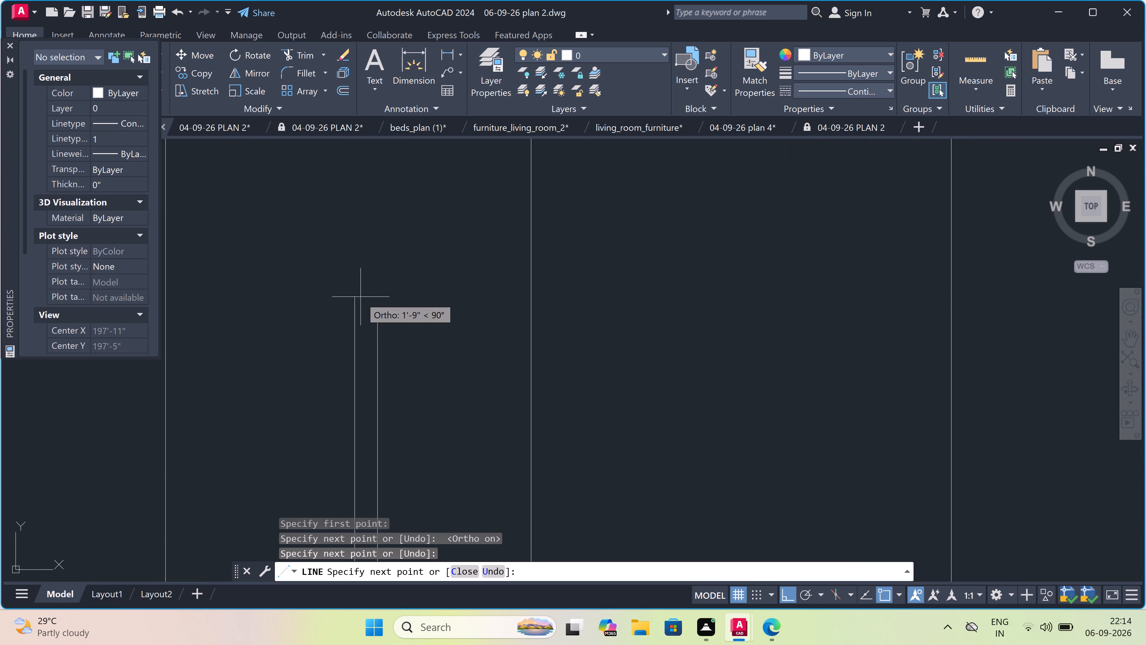
{"action": "scroll", "coordinate": [361, 311], "scroll_direction": "up", "scroll_amount": 3}
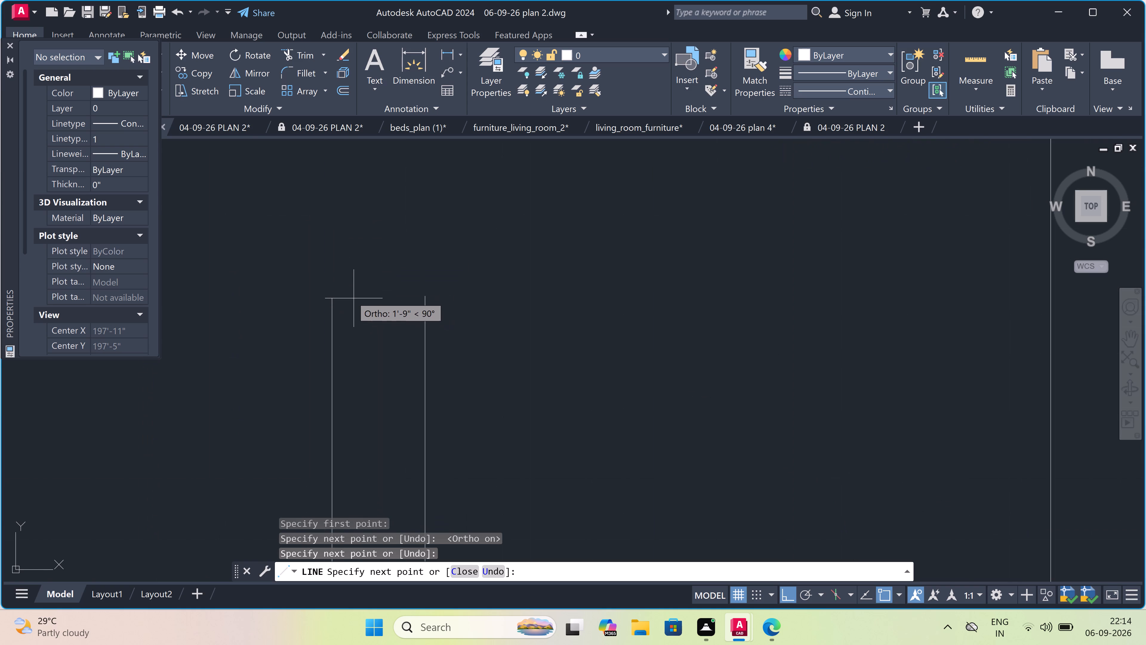
{"action": "left_click", "coordinate": [335, 300]}
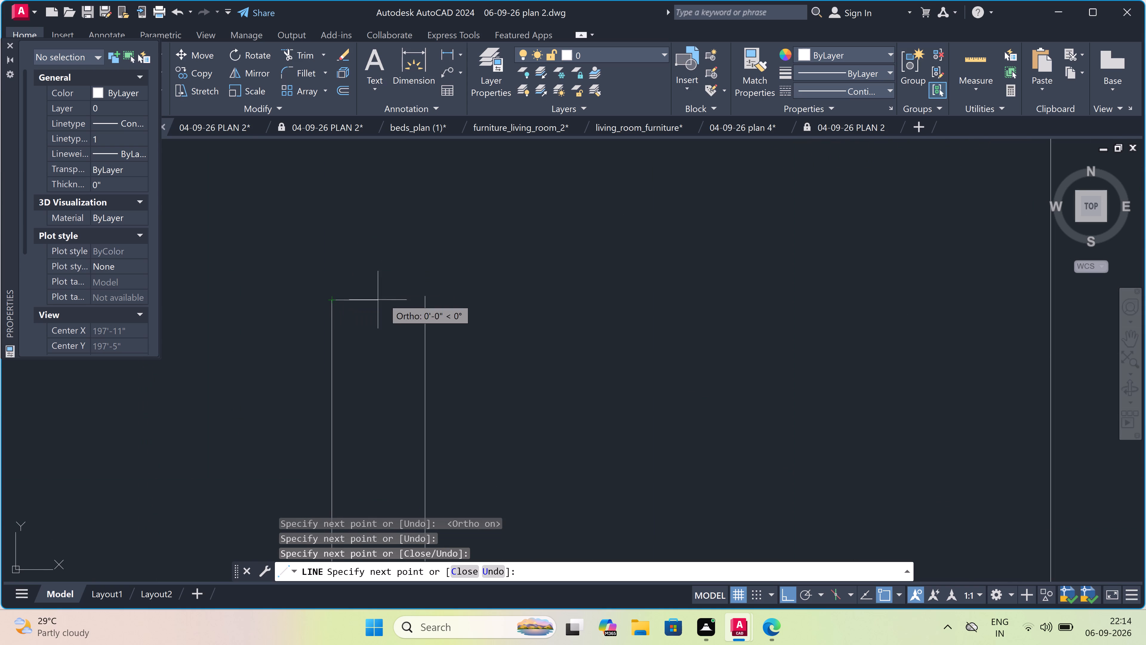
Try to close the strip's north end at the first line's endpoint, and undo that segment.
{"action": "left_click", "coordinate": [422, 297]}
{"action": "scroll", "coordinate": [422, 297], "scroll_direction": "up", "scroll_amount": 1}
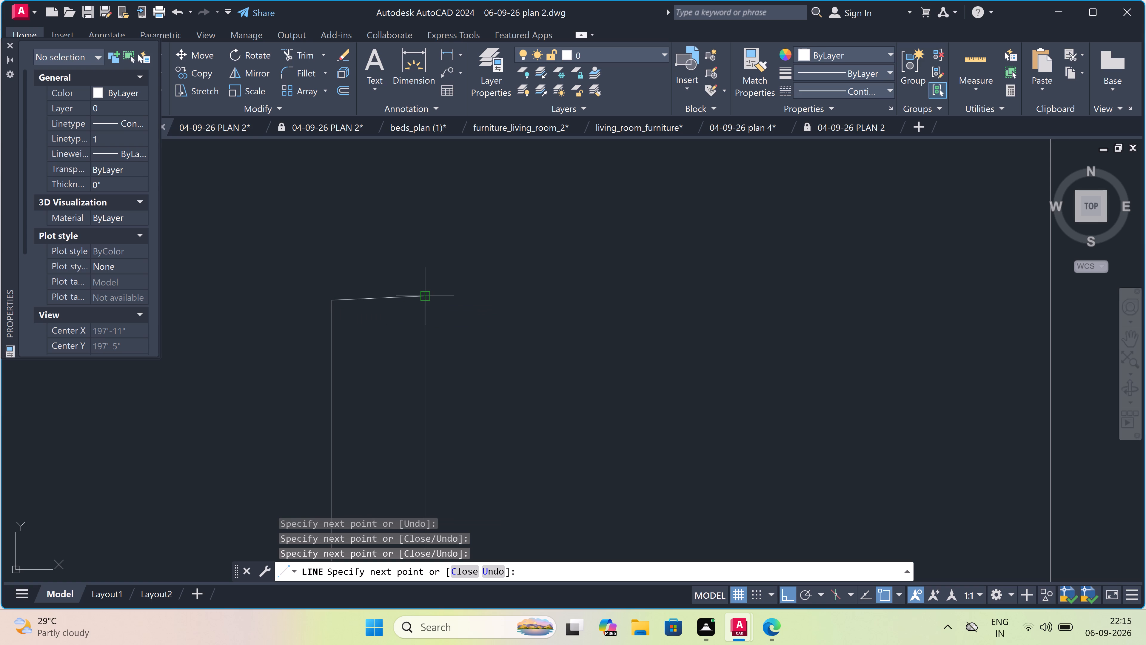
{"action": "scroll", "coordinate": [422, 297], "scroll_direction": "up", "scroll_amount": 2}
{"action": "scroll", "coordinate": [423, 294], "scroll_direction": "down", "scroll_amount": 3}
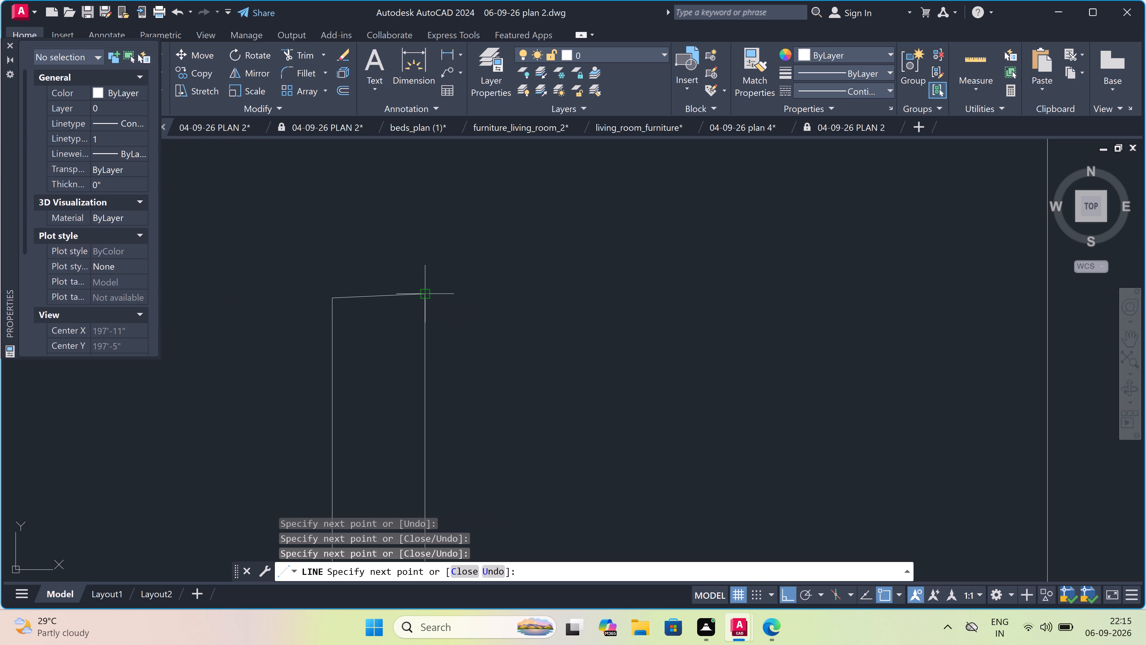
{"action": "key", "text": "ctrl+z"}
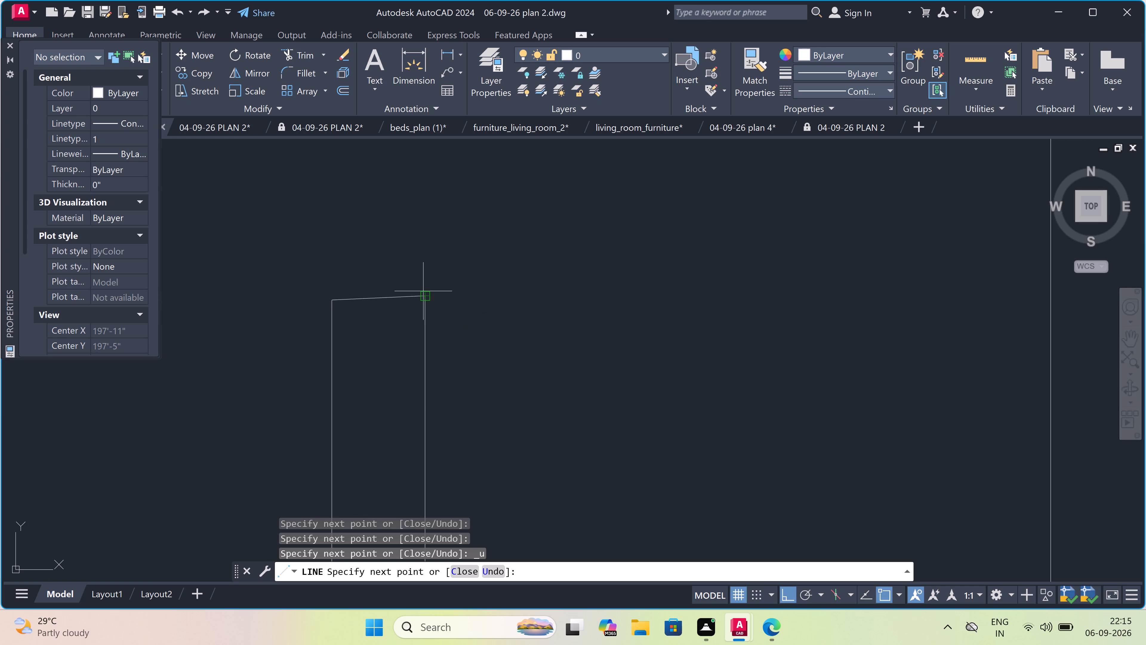
Draw a horizontal line across the strip's north end, running slightly past its east side.
{"action": "scroll", "coordinate": [423, 291], "scroll_direction": "up", "scroll_amount": 1}
{"action": "left_click", "coordinate": [460, 302]}
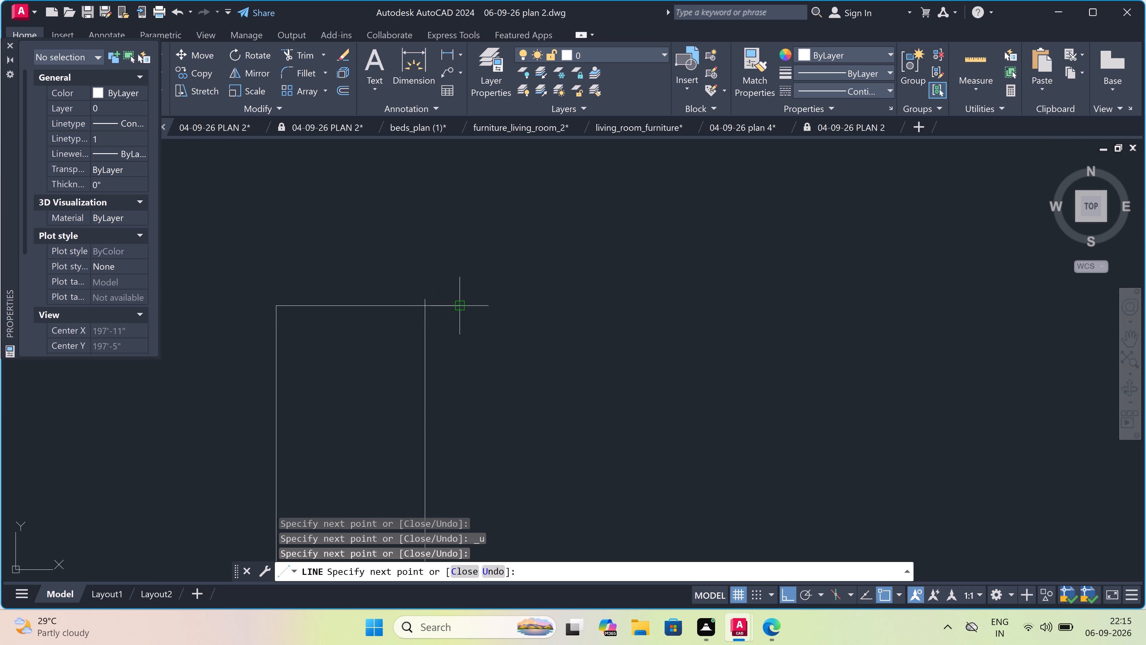
{"action": "key", "text": "Escape"}
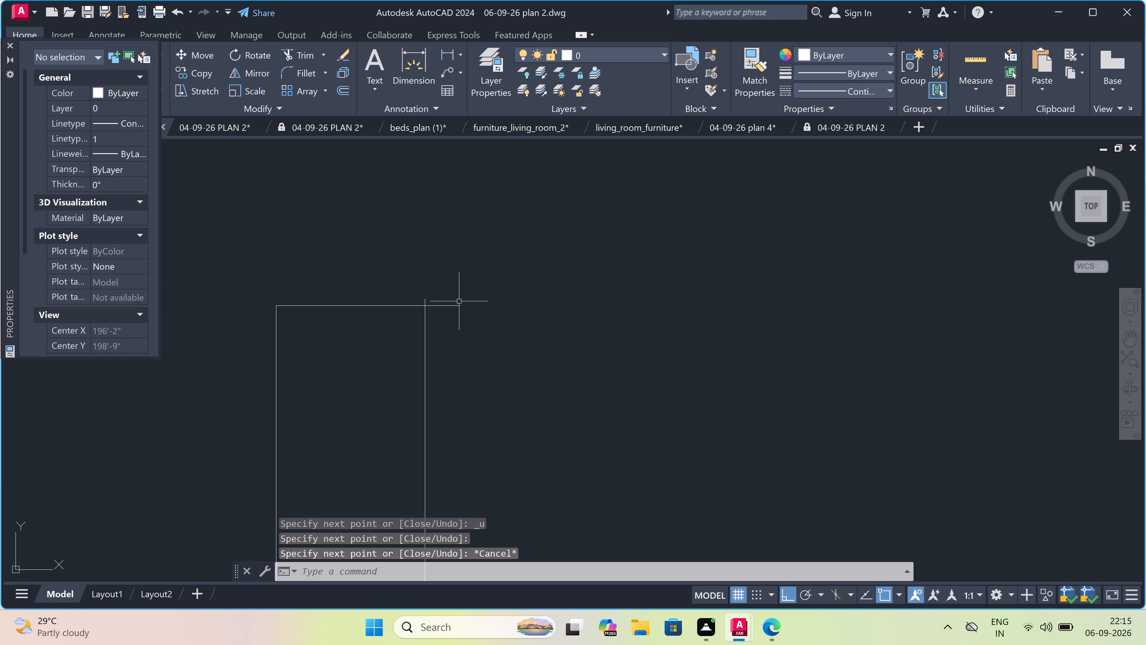
Trim both overhanging line ends at the strip's north-east corner to leave a clean corner.
{"action": "type", "text": "TR"}
{"action": "key", "text": "space"}
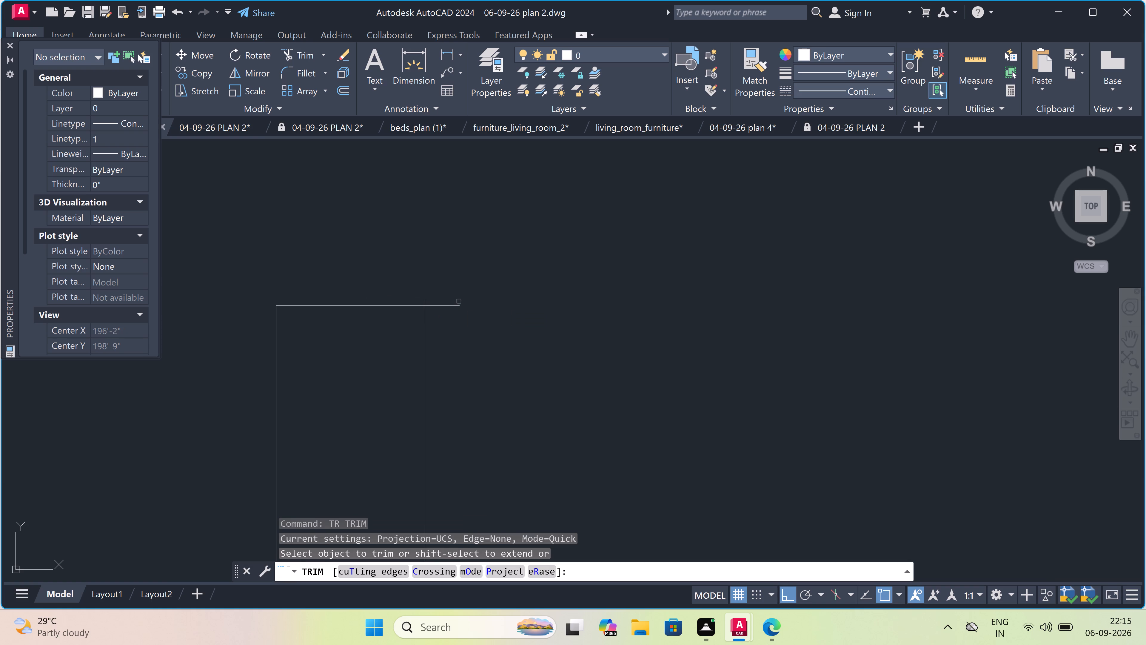
{"action": "left_click_drag", "start_coordinate": [457, 301], "coordinate": [453, 305]}
{"action": "left_click", "coordinate": [452, 306]}
{"action": "left_click", "coordinate": [440, 321]}
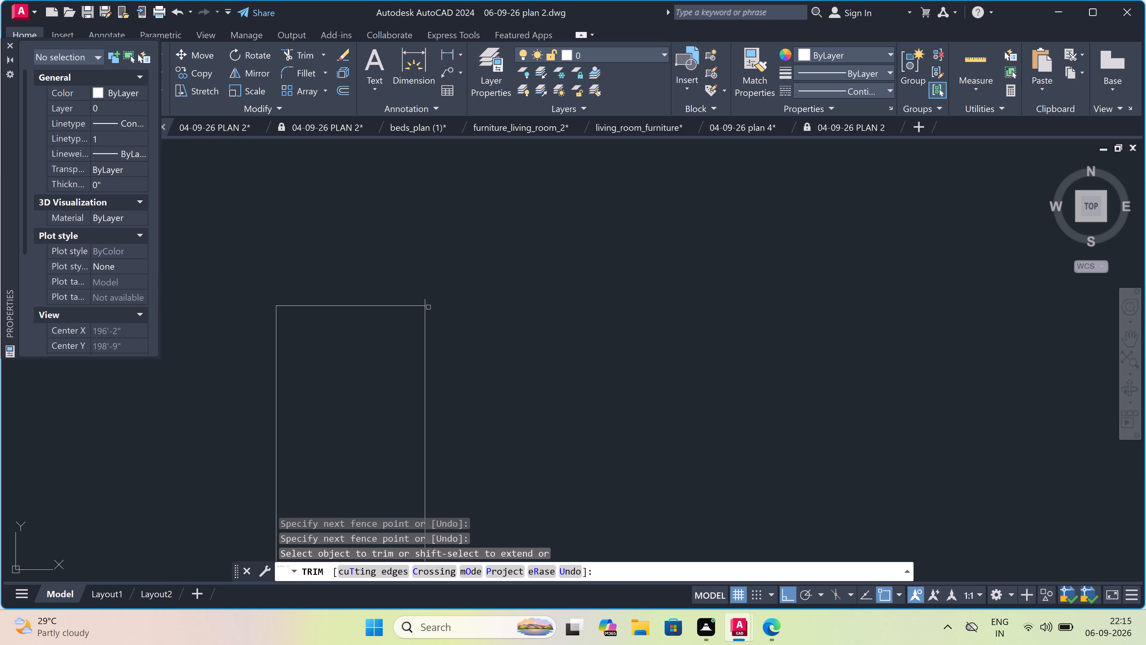
{"action": "scroll", "coordinate": [428, 307], "scroll_direction": "up", "scroll_amount": 4}
{"action": "left_click", "coordinate": [362, 271]}
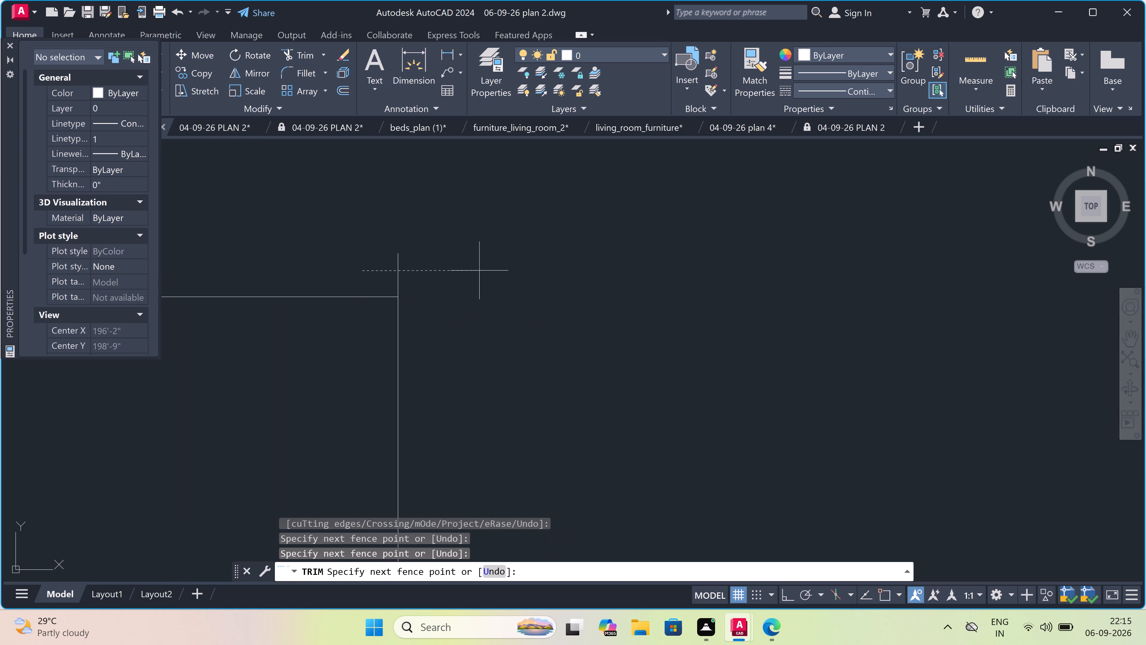
{"action": "left_click", "coordinate": [484, 270]}
{"action": "scroll", "coordinate": [484, 269], "scroll_direction": "down", "scroll_amount": 7}
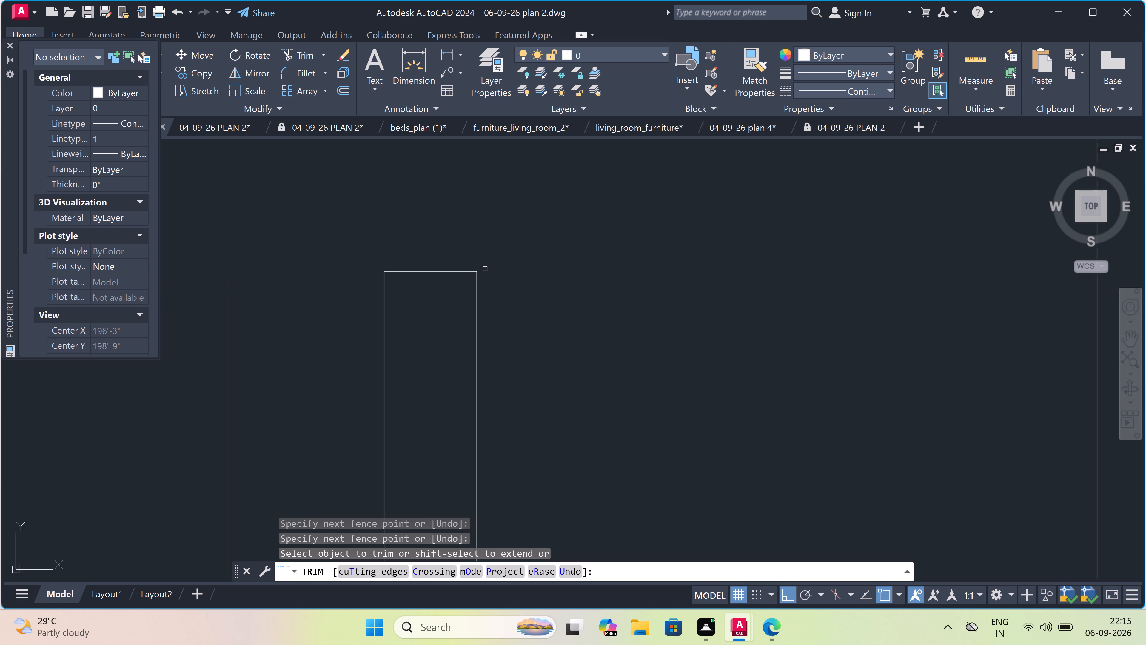
{"action": "key", "text": "Escape"}
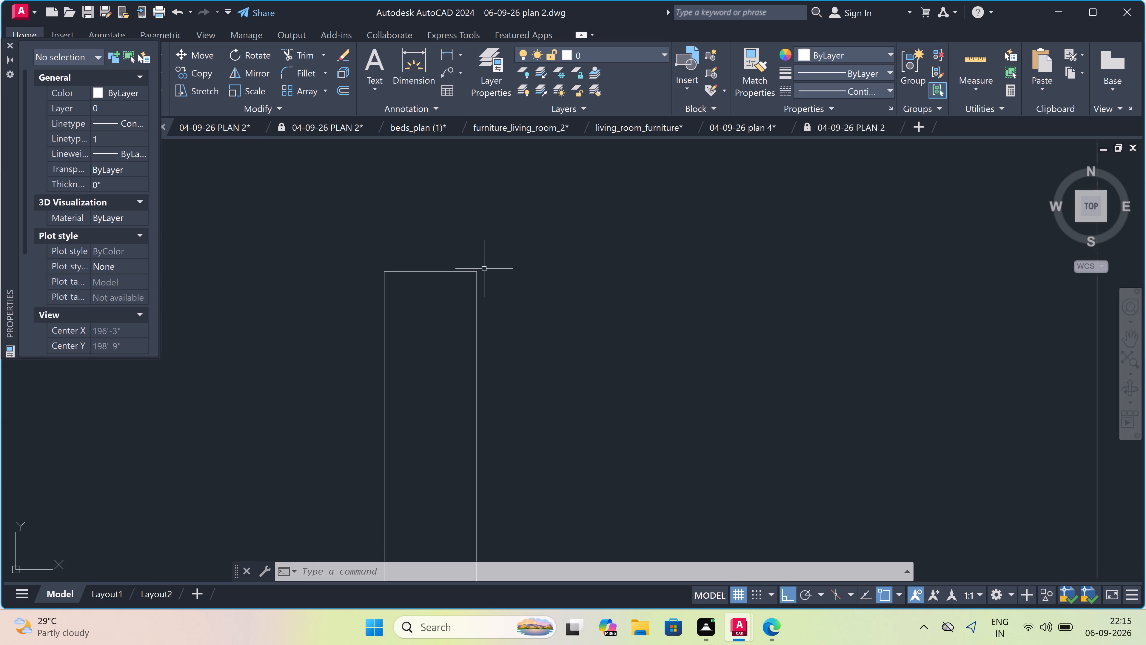
Add multiline text reading "MODERN\T V UNIT" in the K.BEDROOM, just below its size label and starting east of the two-compartment unit.
{"action": "scroll", "coordinate": [486, 267], "scroll_direction": "down", "scroll_amount": 10}
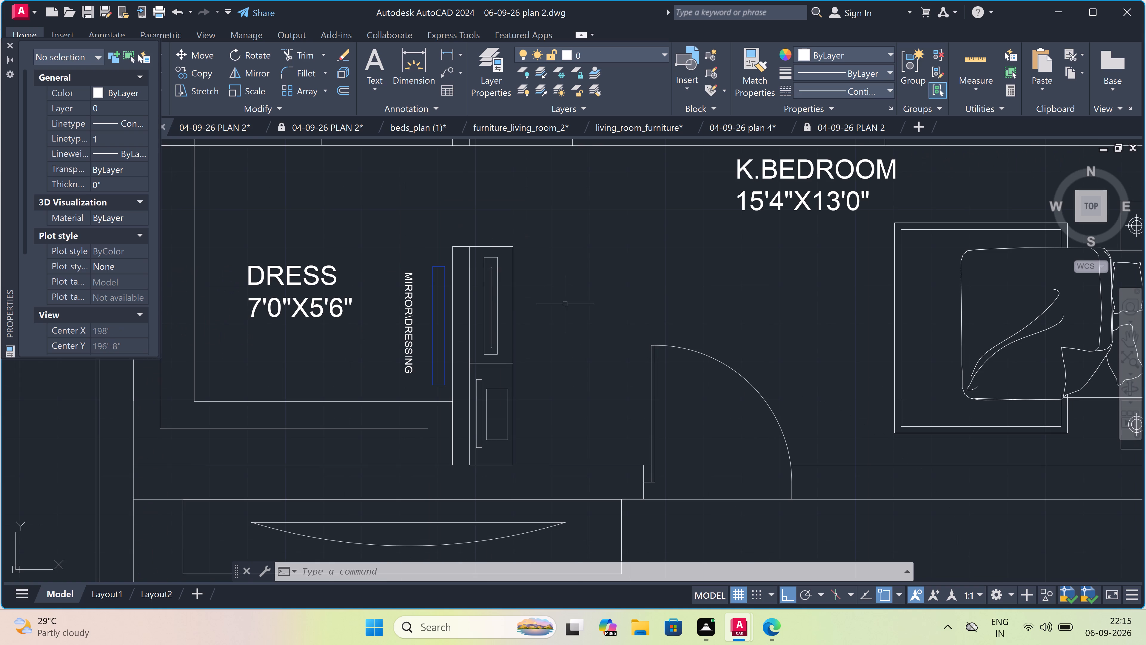
{"action": "scroll", "coordinate": [564, 303], "scroll_direction": "up", "scroll_amount": 1}
{"action": "scroll", "coordinate": [563, 304], "scroll_direction": "down", "scroll_amount": 2}
{"action": "scroll", "coordinate": [596, 246], "scroll_direction": "up", "scroll_amount": 1}
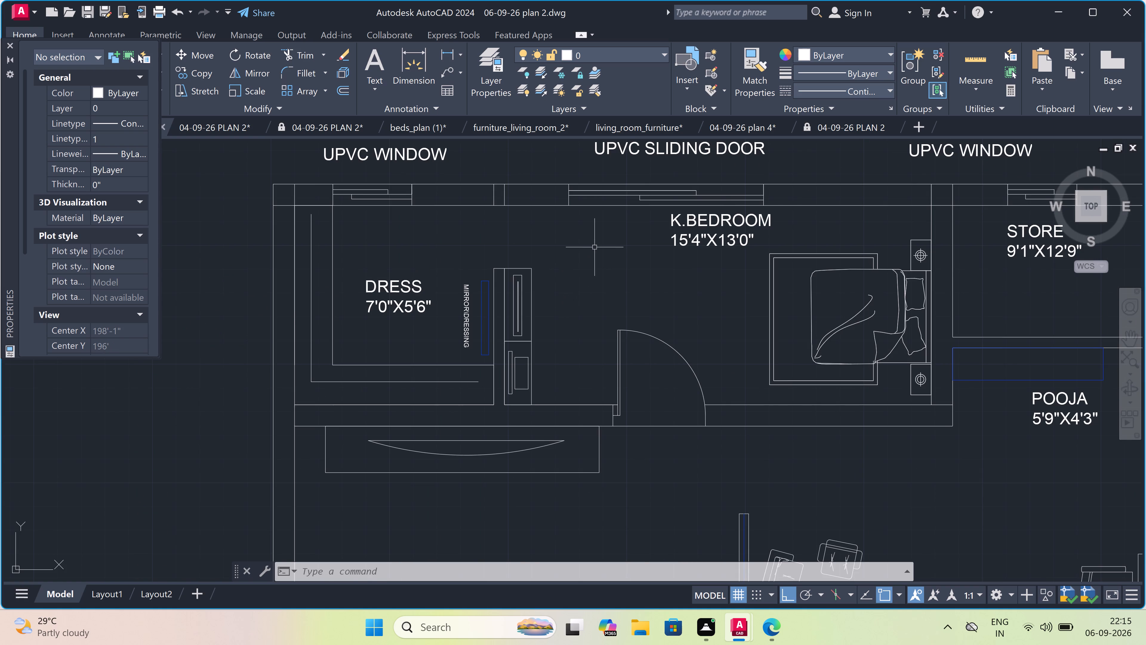
{"action": "key", "text": "m"}
{"action": "type", "text": "T"}
{"action": "key", "text": "space"}
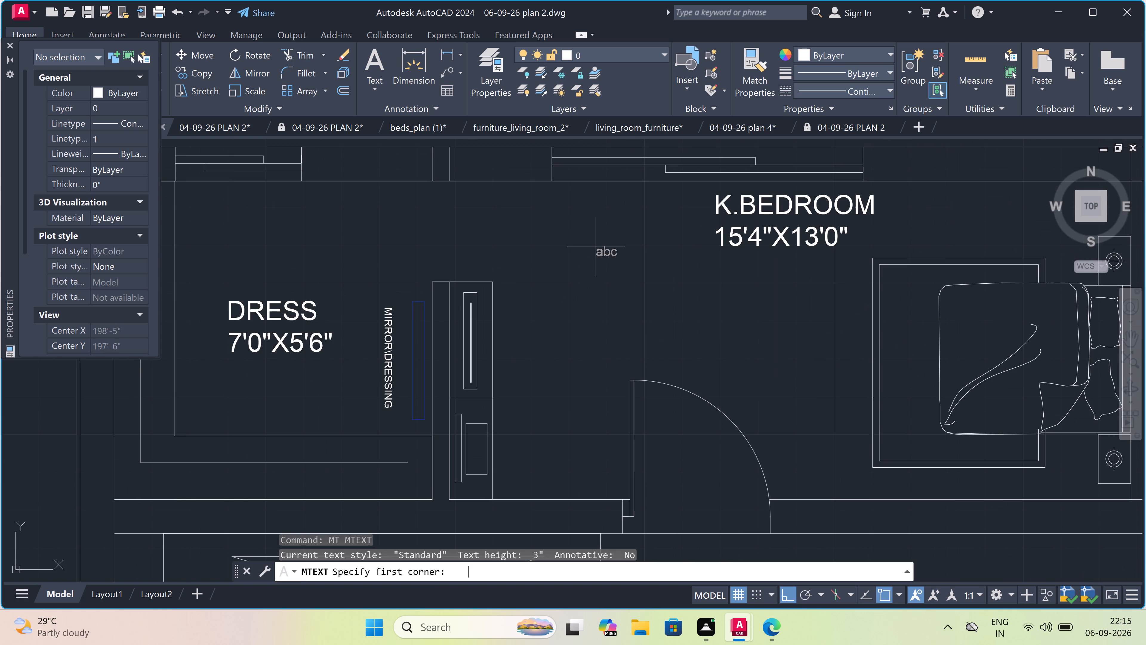
{"action": "left_click_drag", "start_coordinate": [563, 256], "coordinate": [573, 255]}
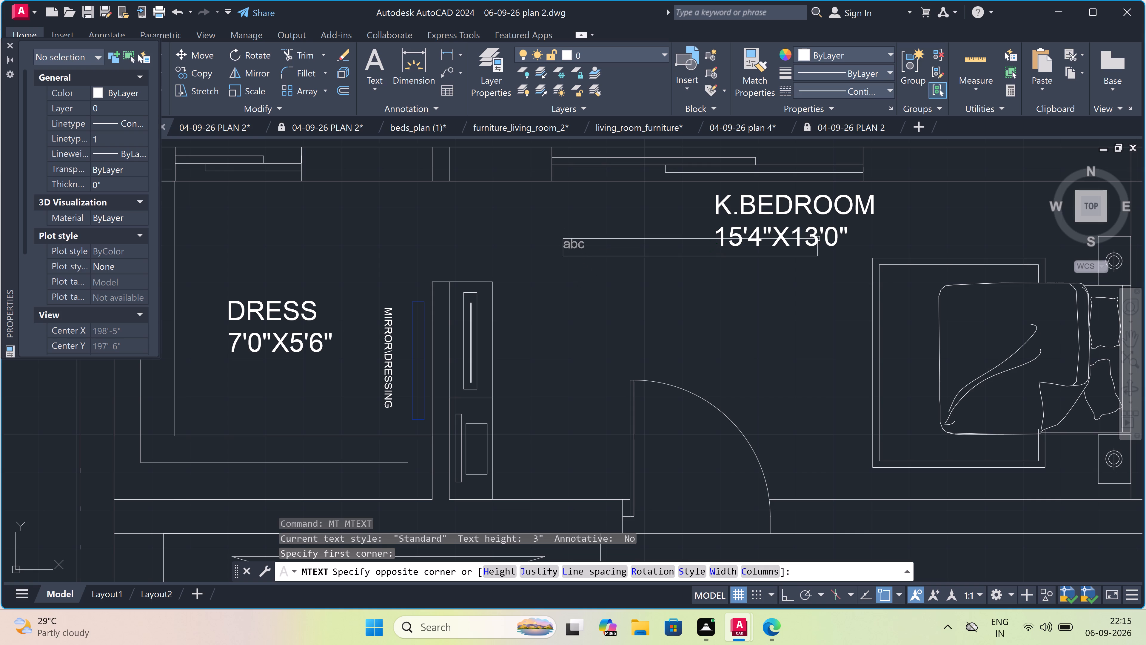
{"action": "left_click", "coordinate": [1050, 248]}
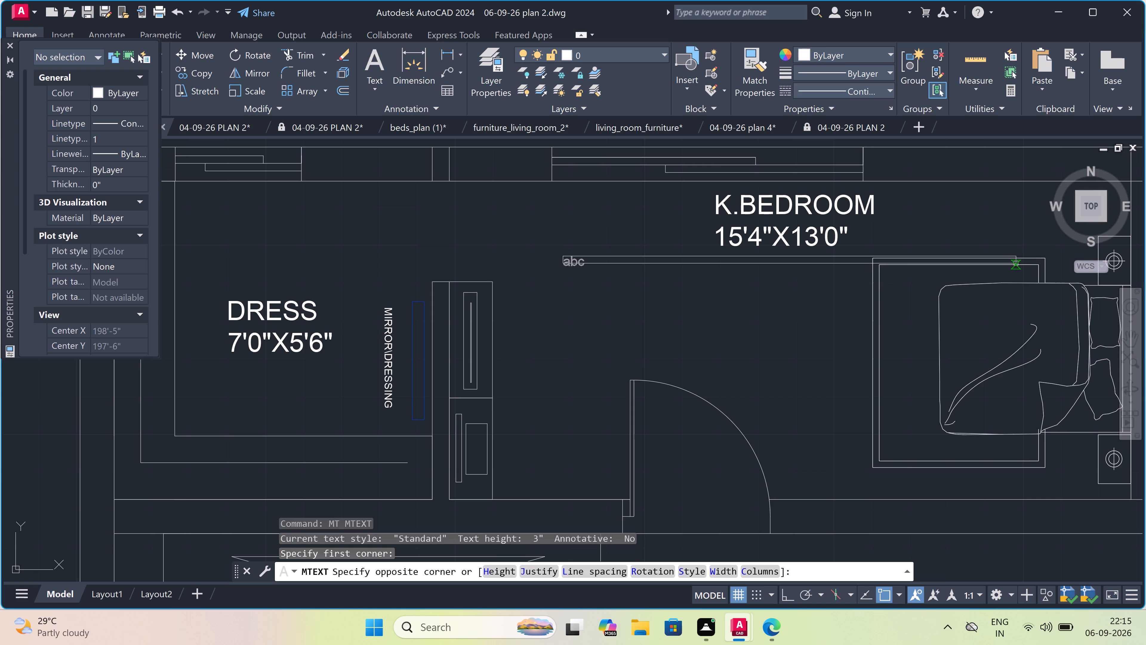
{"action": "left_click", "coordinate": [1031, 270]}
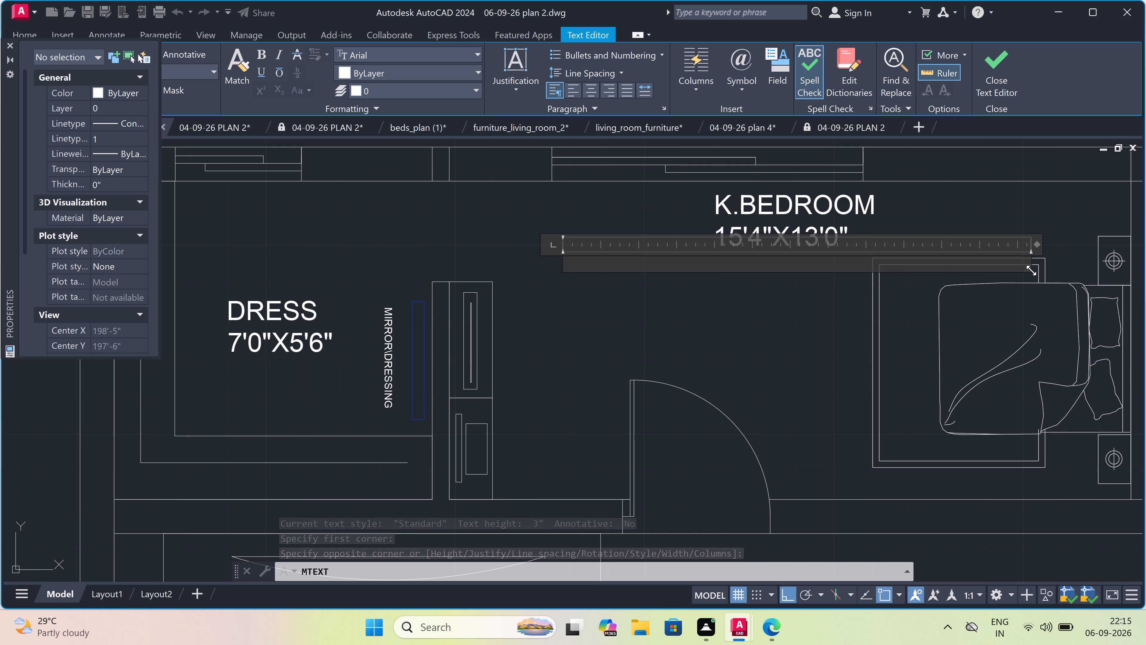
{"action": "type", "text": "MO"}
{"action": "type", "text": "DER"}
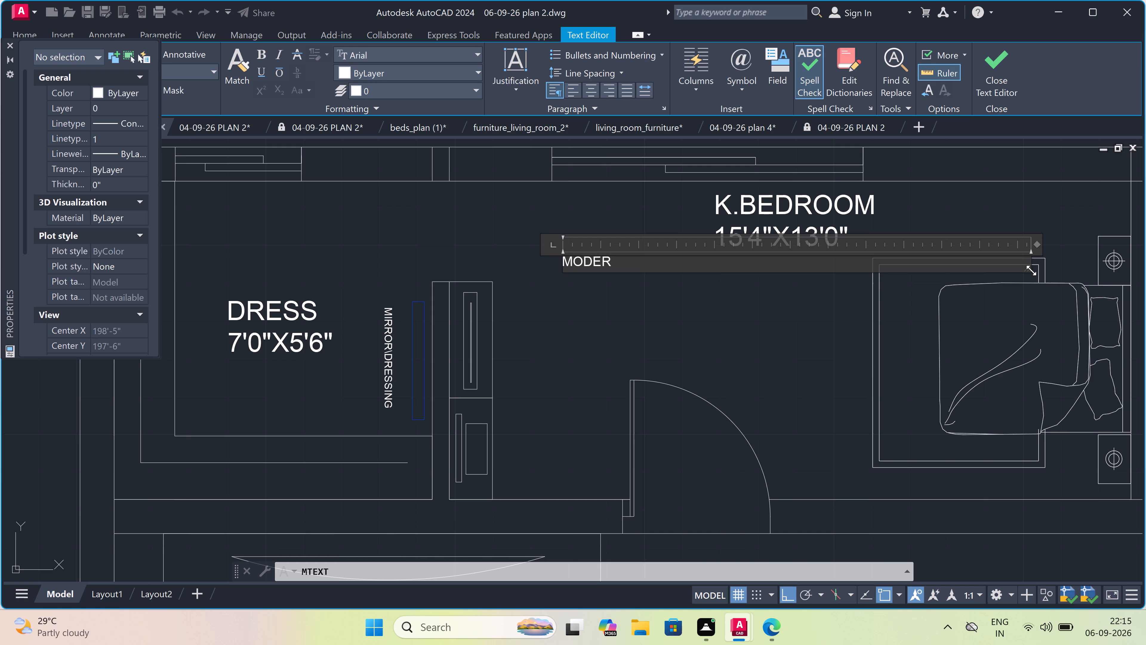
{"action": "key", "text": "n"}
{"action": "key", "text": "backslash"}
{"action": "type", "text": "T"}
{"action": "key", "text": "space"}
{"action": "type", "text": "V"}
{"action": "key", "text": "space"}
{"action": "type", "text": "UNIT"}
Correct the label's wording to read "MODERN TV UNIT", replacing the backslash with a space and closing the gap in TV.
{"action": "left_click", "coordinate": [623, 260]}
{"action": "key", "text": "BackSpace"}
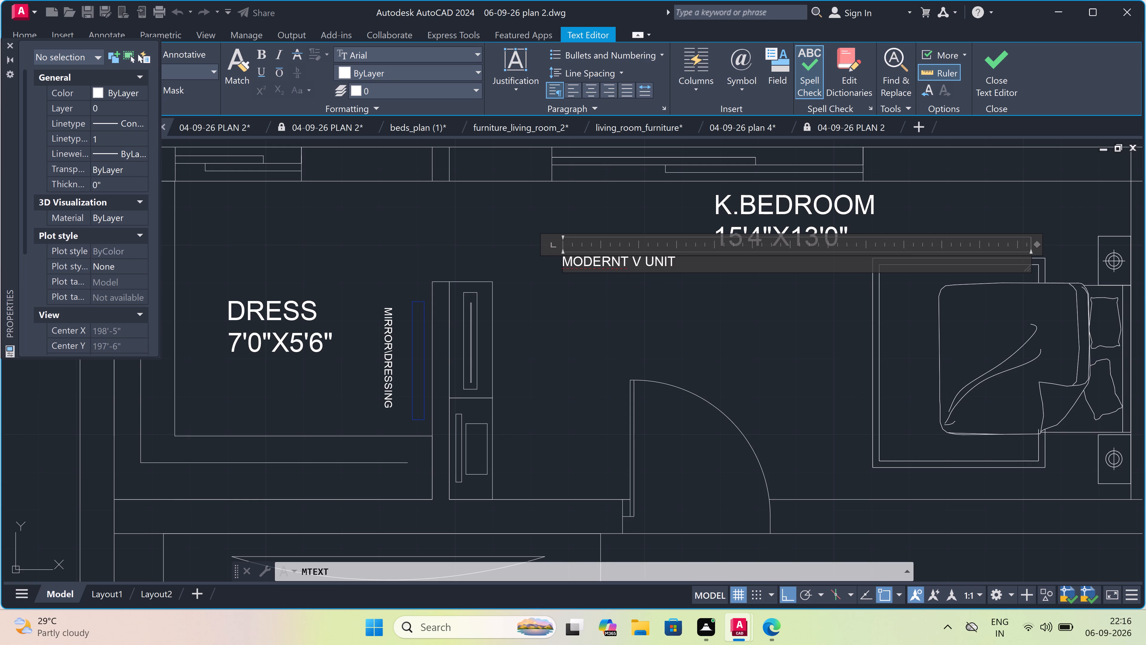
{"action": "key", "text": "space"}
{"action": "key", "text": "space"}
{"action": "key", "text": "BackSpace"}
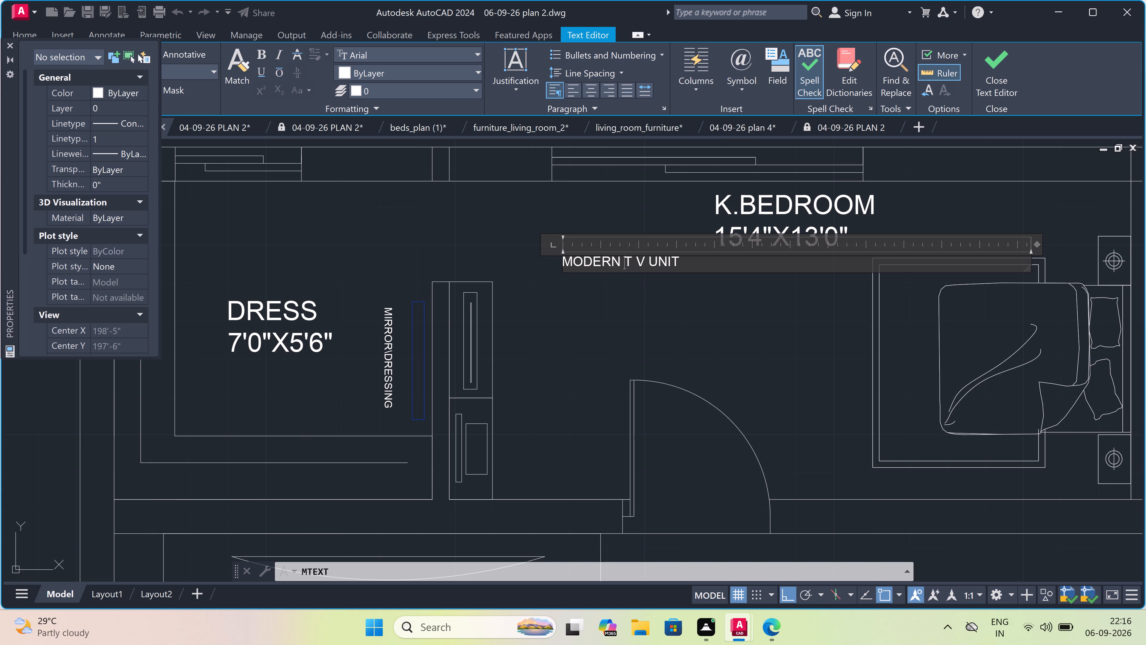
{"action": "left_click", "coordinate": [634, 259]}
{"action": "key", "text": "BackSpace"}
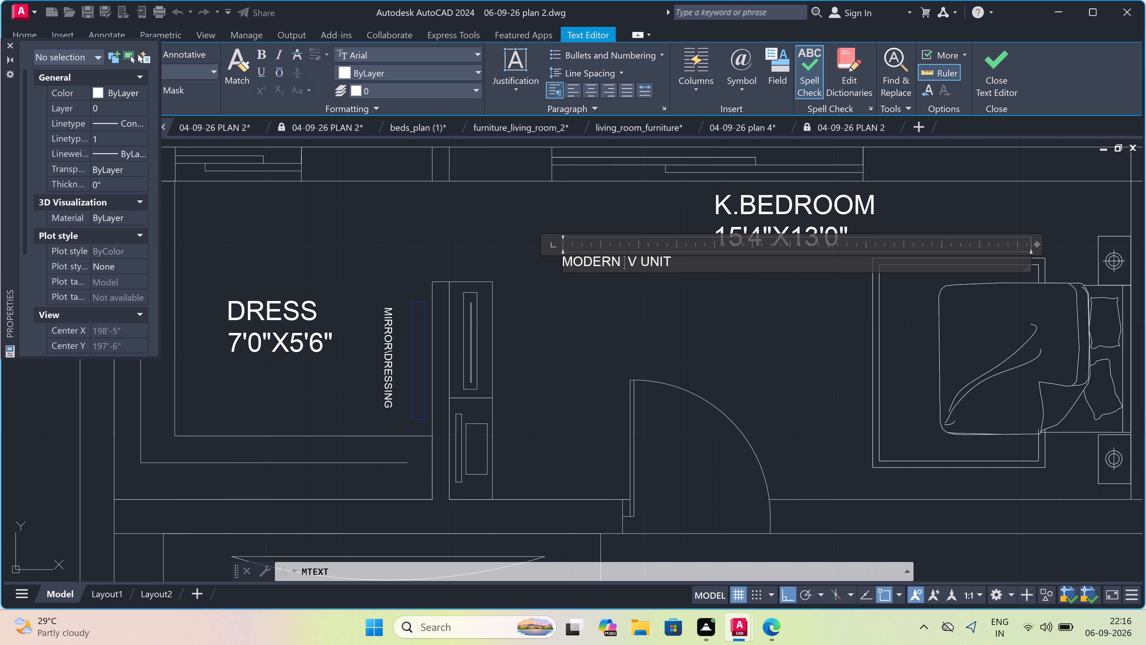
{"action": "key", "text": "t"}
{"action": "scroll", "coordinate": [633, 260], "scroll_direction": "up", "scroll_amount": 4}
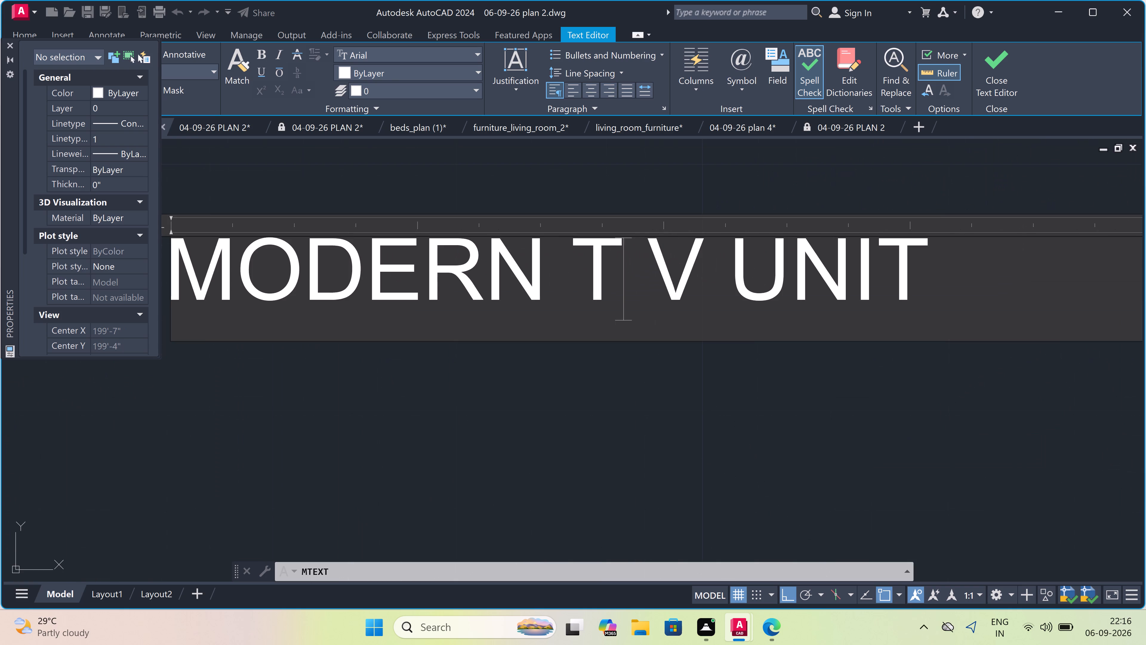
{"action": "left_click", "coordinate": [649, 238]}
{"action": "key", "text": "BackSpace"}
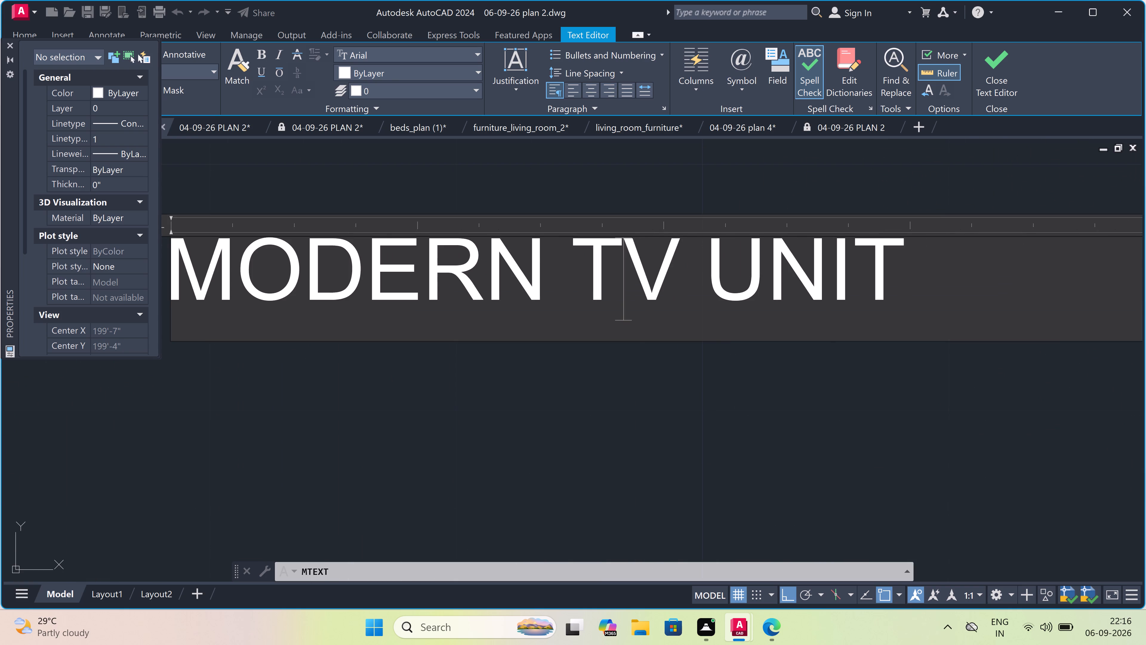
{"action": "scroll", "coordinate": [649, 238], "scroll_direction": "down", "scroll_amount": 3}
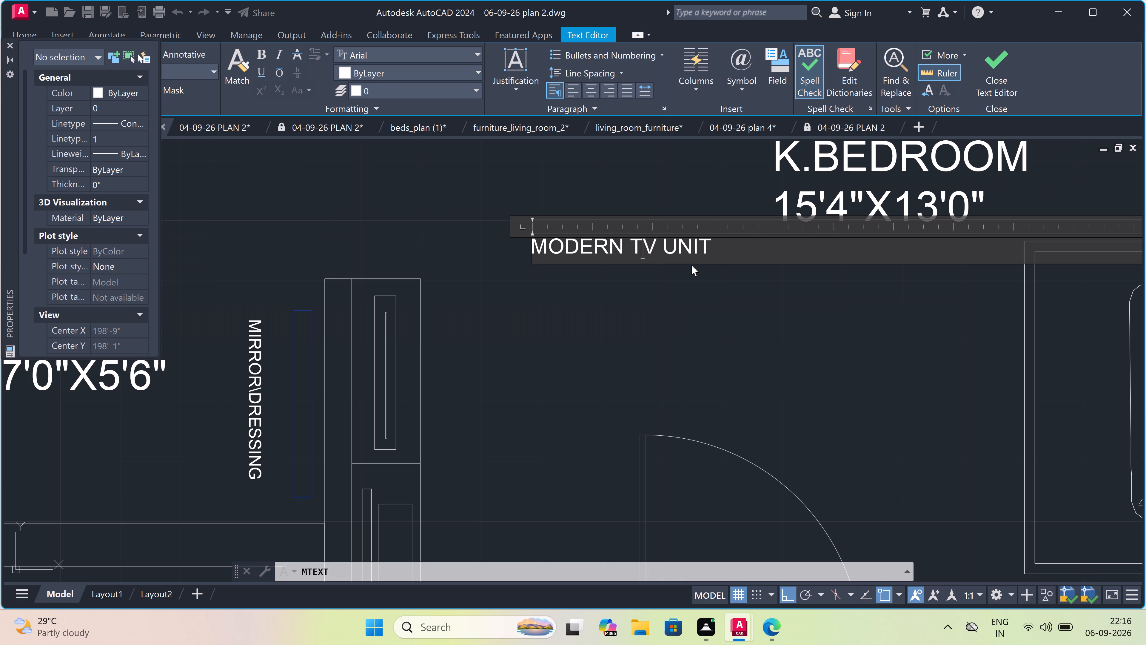
Add a second line reading "STUDY TABLE" under "MODERN TV UNIT" and finish the text.
{"action": "key", "text": "Return"}
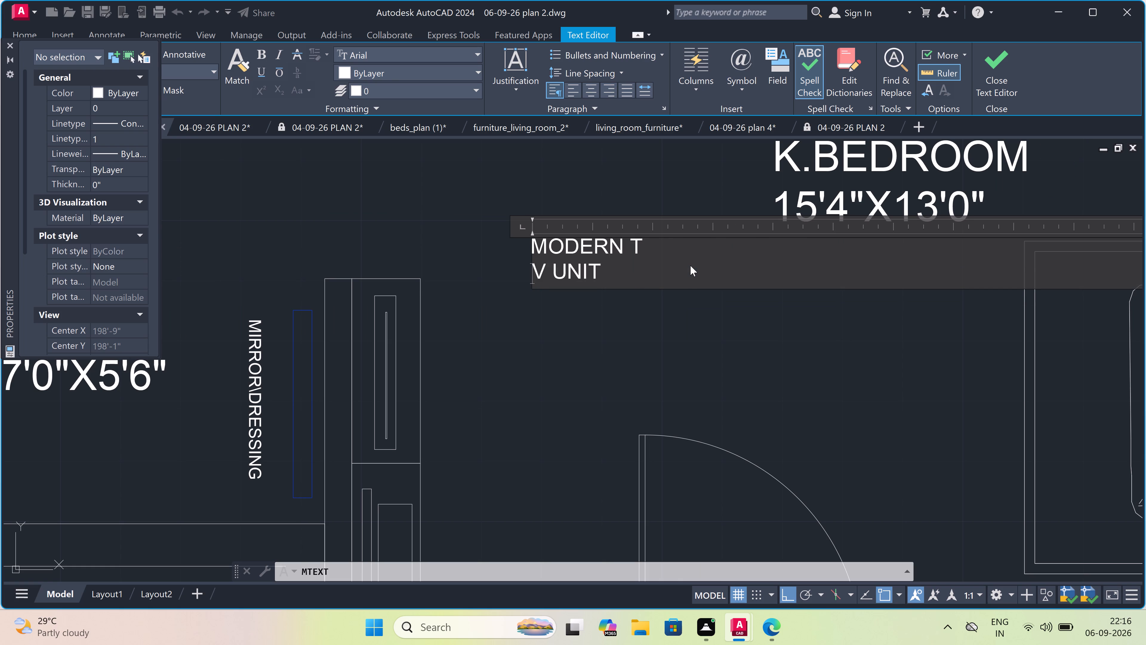
{"action": "key", "text": "ctrl+z"}
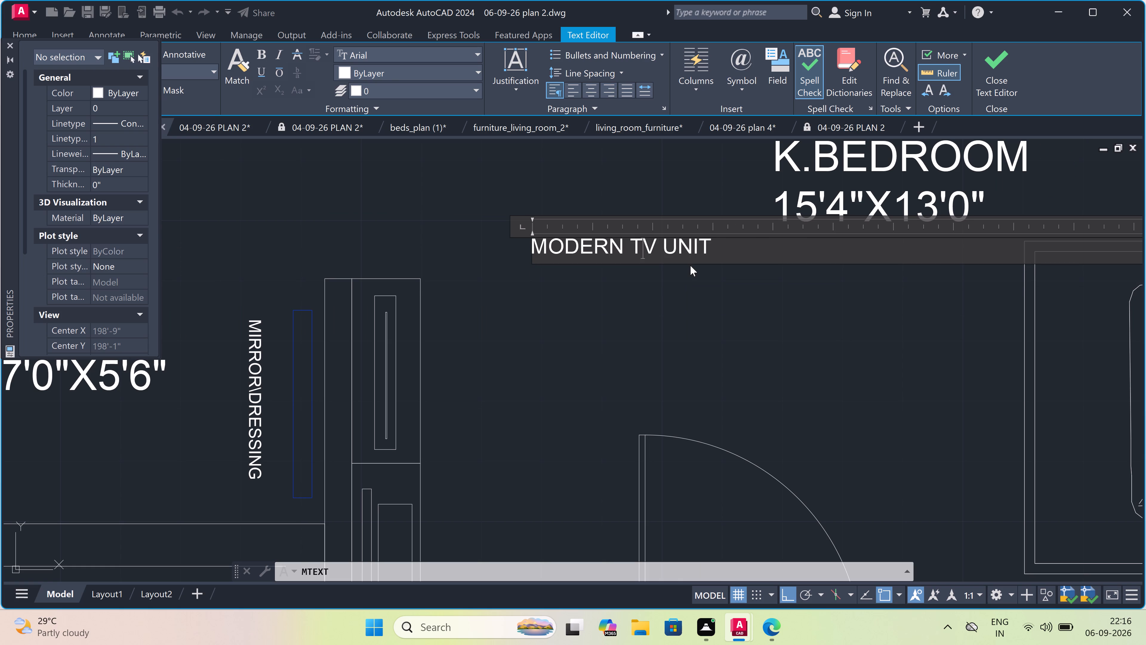
{"action": "left_click", "coordinate": [715, 241]}
{"action": "key", "text": "Return"}
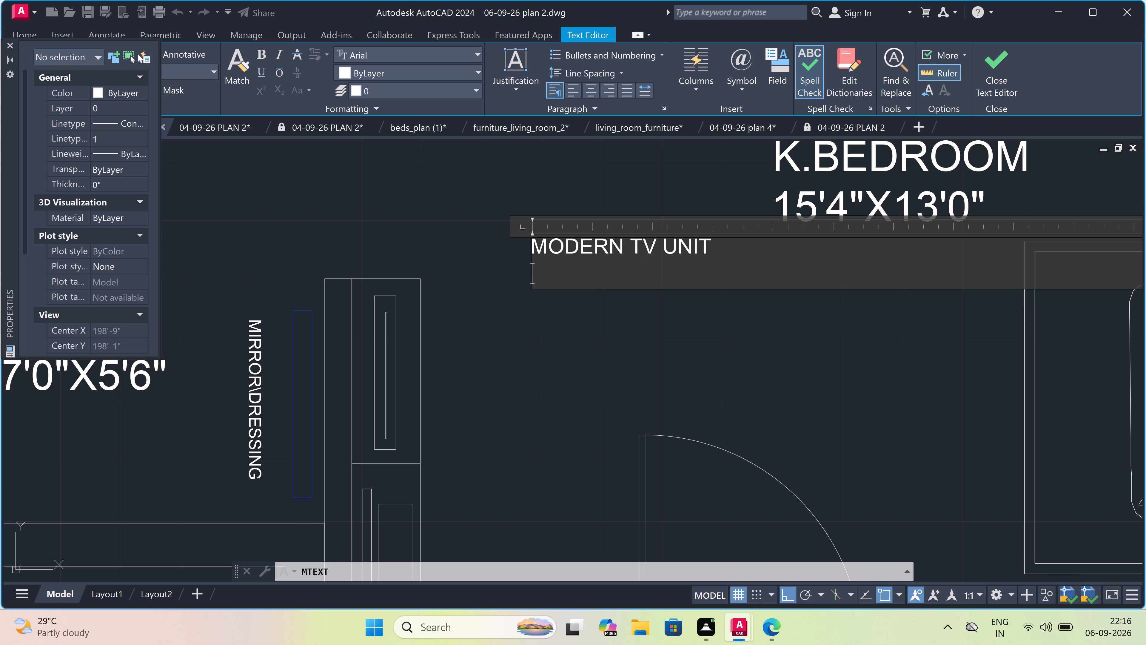
{"action": "key", "text": "s"}
{"action": "type", "text": "TUDY"}
{"action": "key", "text": "space"}
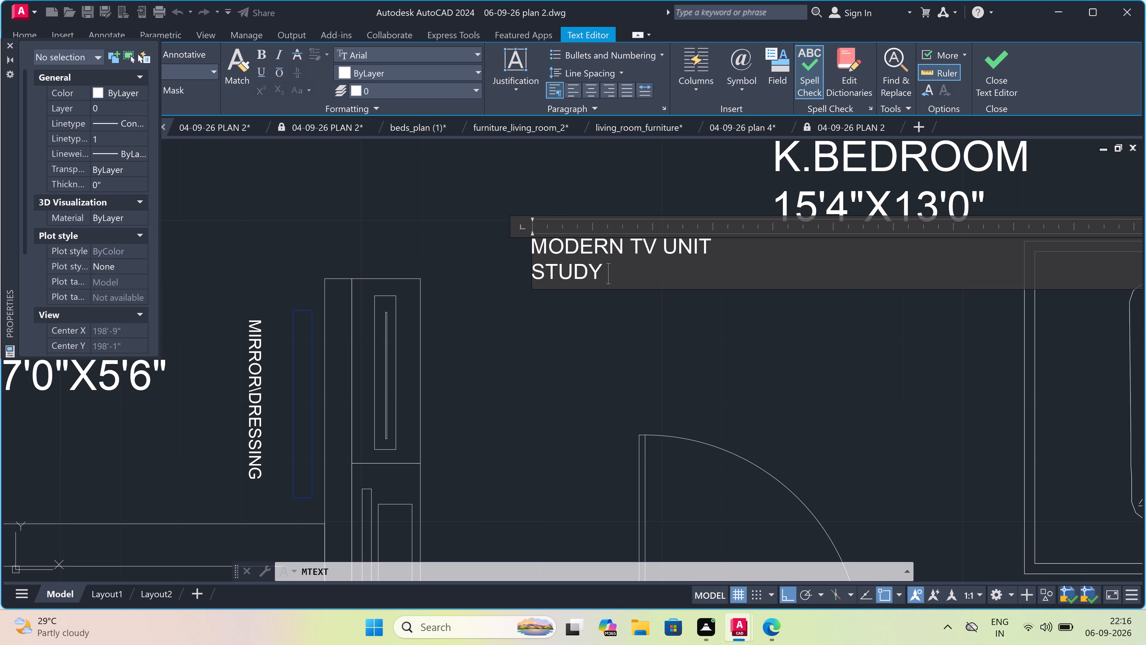
{"action": "type", "text": "TABLE"}
{"action": "left_click", "coordinate": [551, 345]}
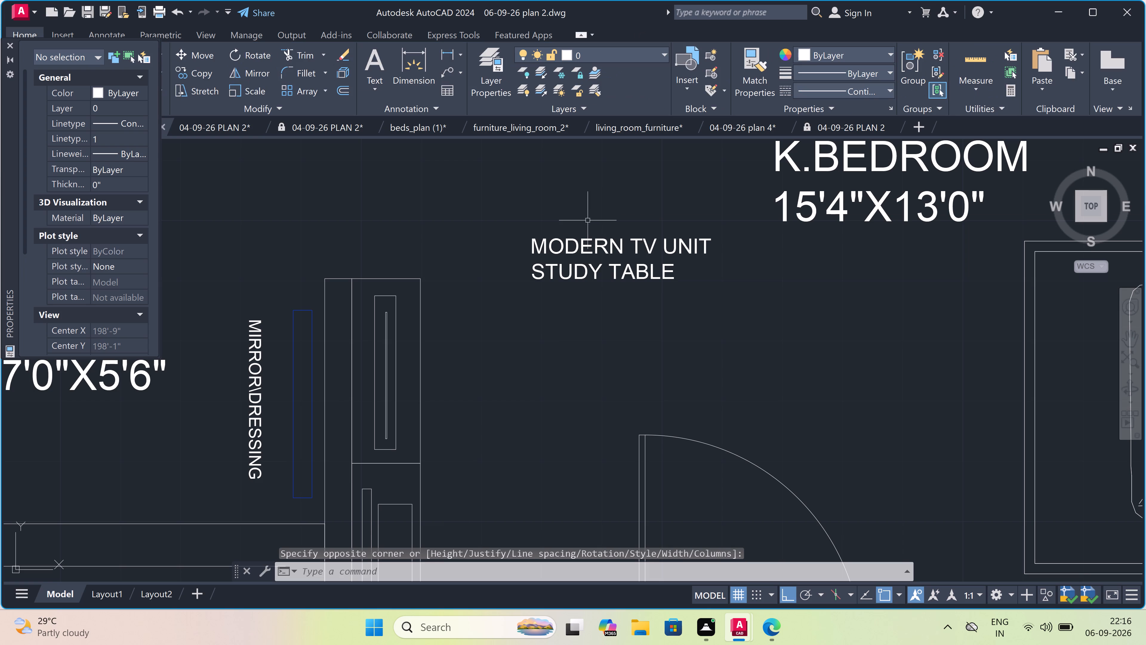
Set the text height of the MODERN TV UNIT / STUDY TABLE label to 2".
{"action": "left_click", "coordinate": [585, 244]}
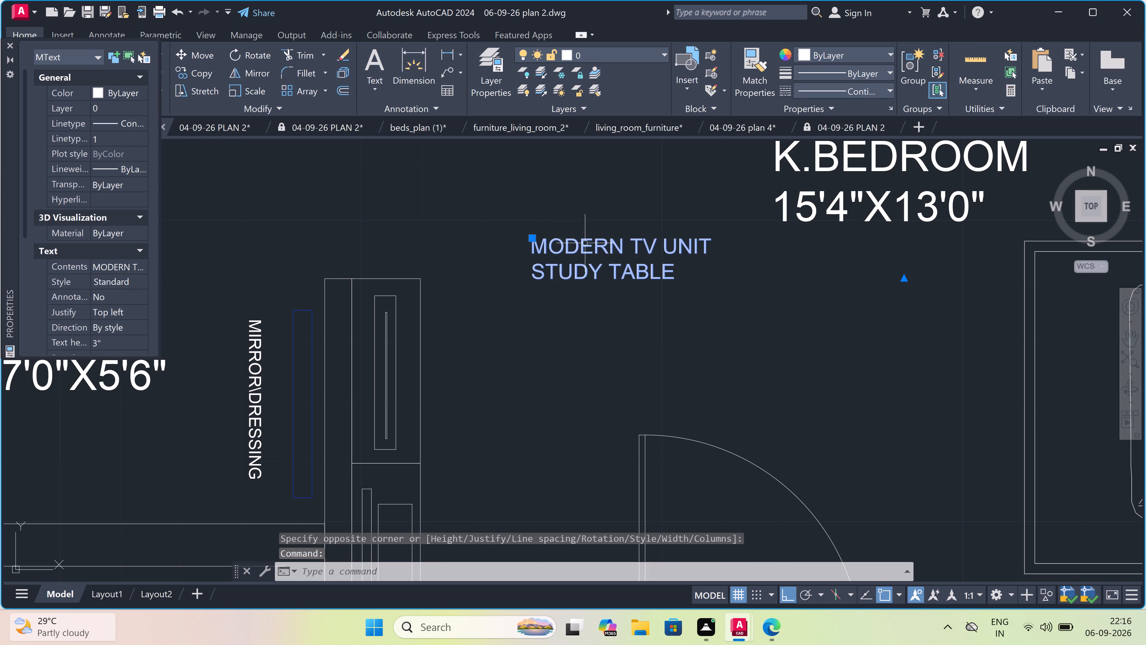
{"action": "left_click", "coordinate": [125, 340]}
{"action": "key", "text": "BackSpace"}
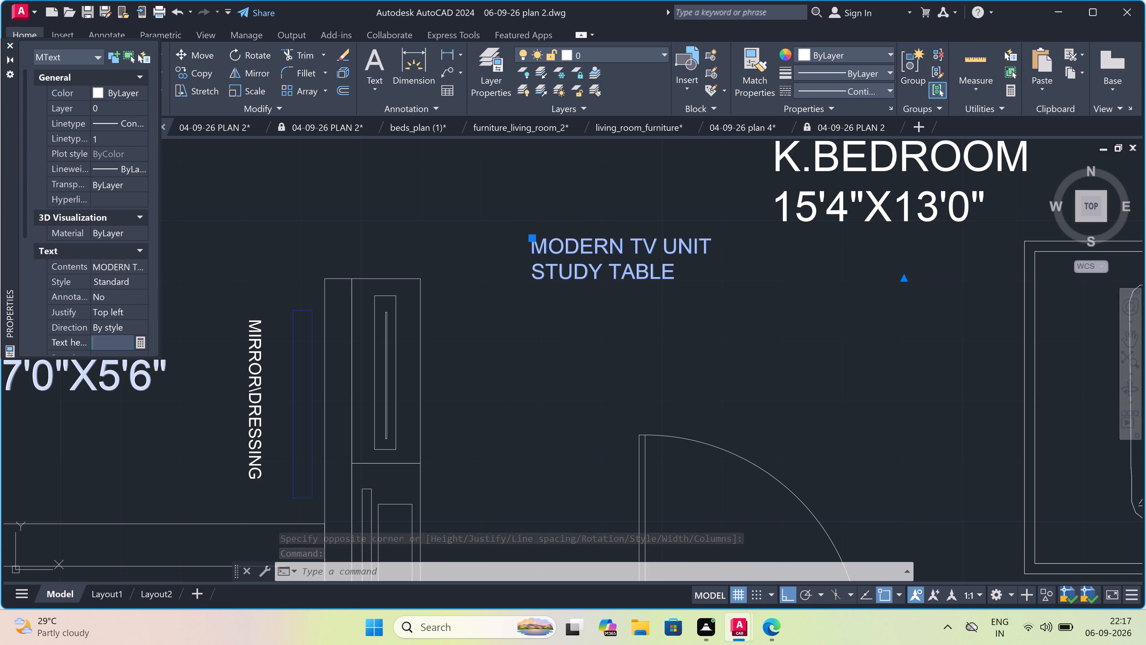
{"action": "key", "text": "2"}
{"action": "key", "text": "shift+quotedbl"}
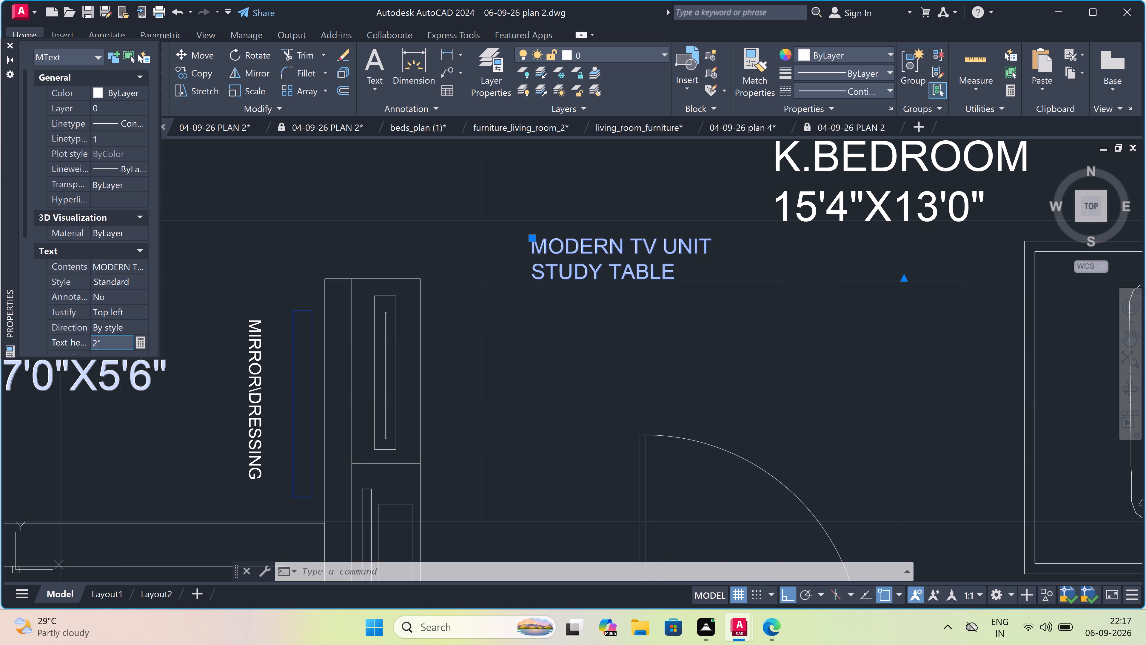
{"action": "left_click", "coordinate": [211, 265]}
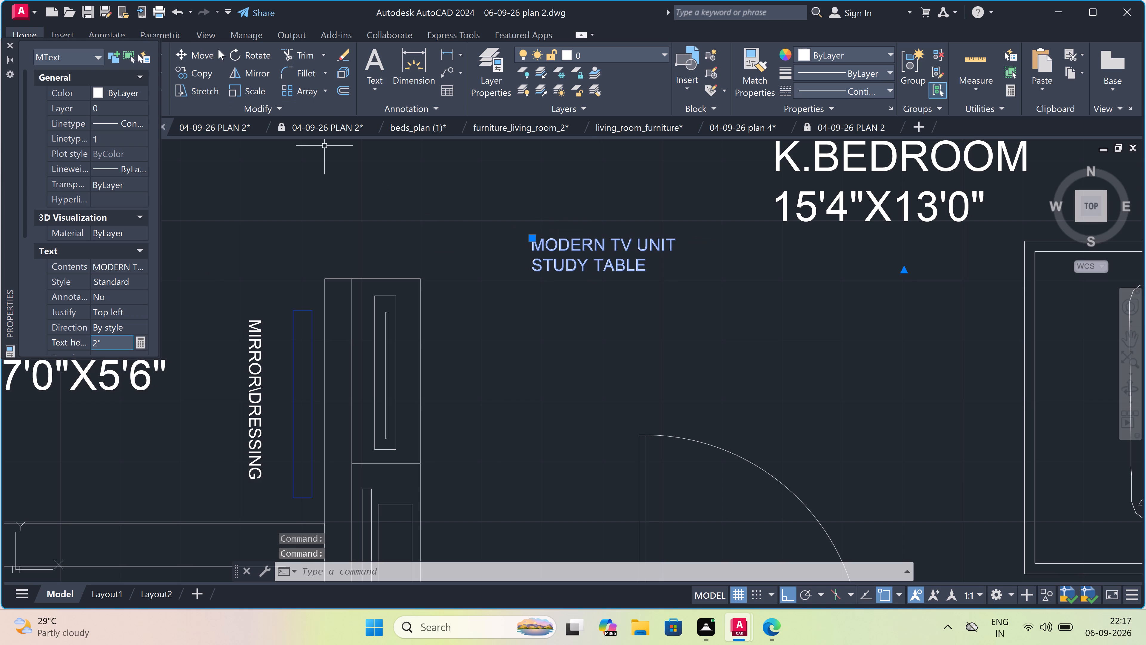
Rotate the MODERN TV UNIT / STUDY TABLE label 90° so it reads vertically upward.
{"action": "left_click", "coordinate": [240, 48]}
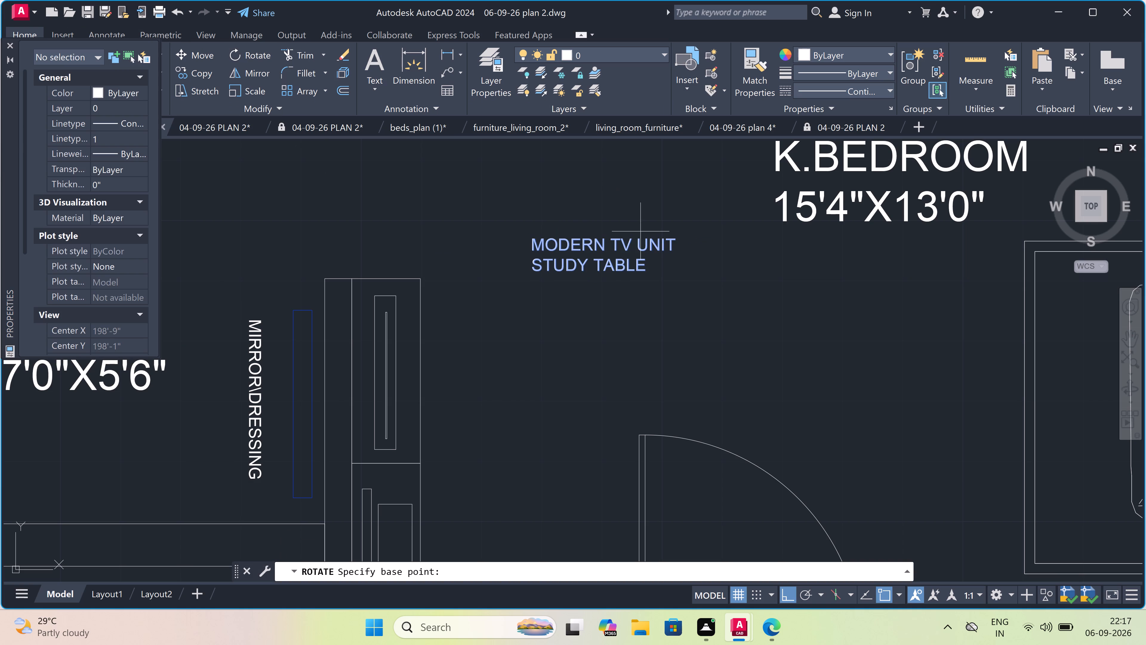
{"action": "left_click", "coordinate": [670, 243]}
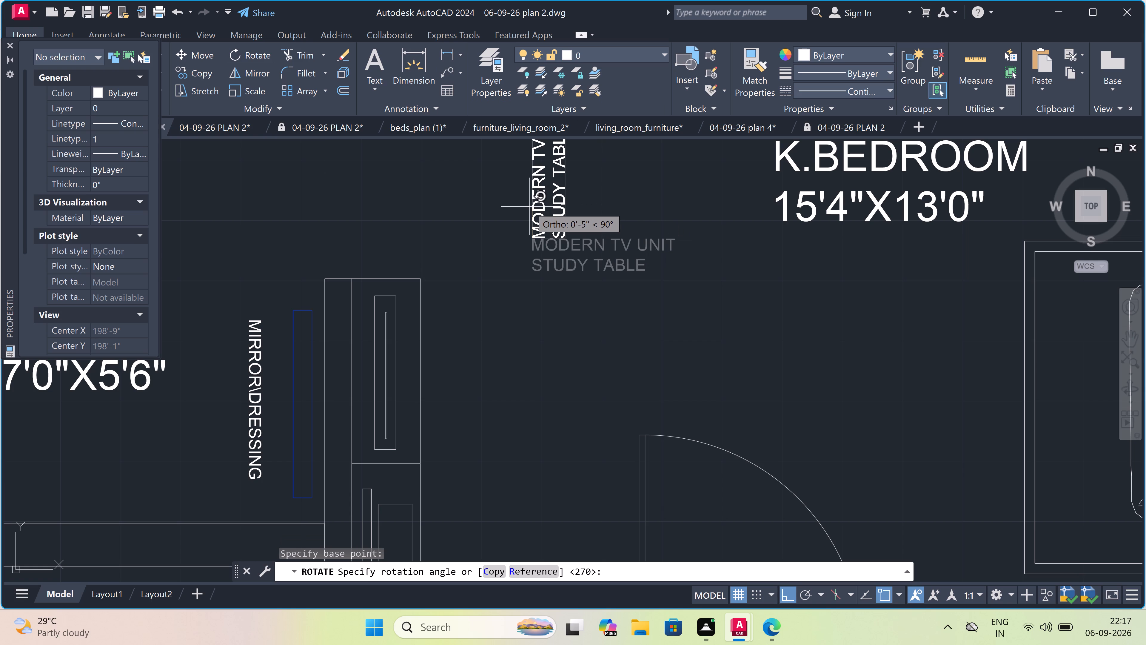
{"action": "left_click", "coordinate": [530, 207]}
Move the vertical label with Ortho off to just east of the two-compartment unit in the K.BEDROOM.
{"action": "scroll", "coordinate": [530, 207], "scroll_direction": "down", "scroll_amount": 4}
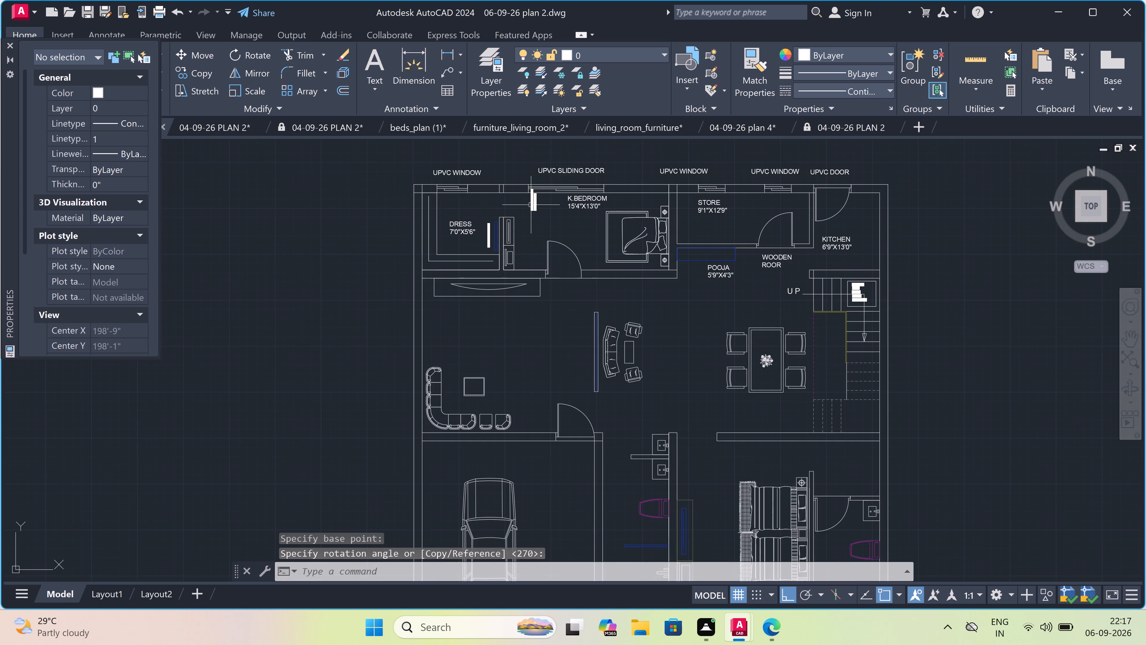
{"action": "scroll", "coordinate": [529, 199], "scroll_direction": "up", "scroll_amount": 3}
{"action": "left_click_drag", "start_coordinate": [535, 197], "coordinate": [533, 194]}
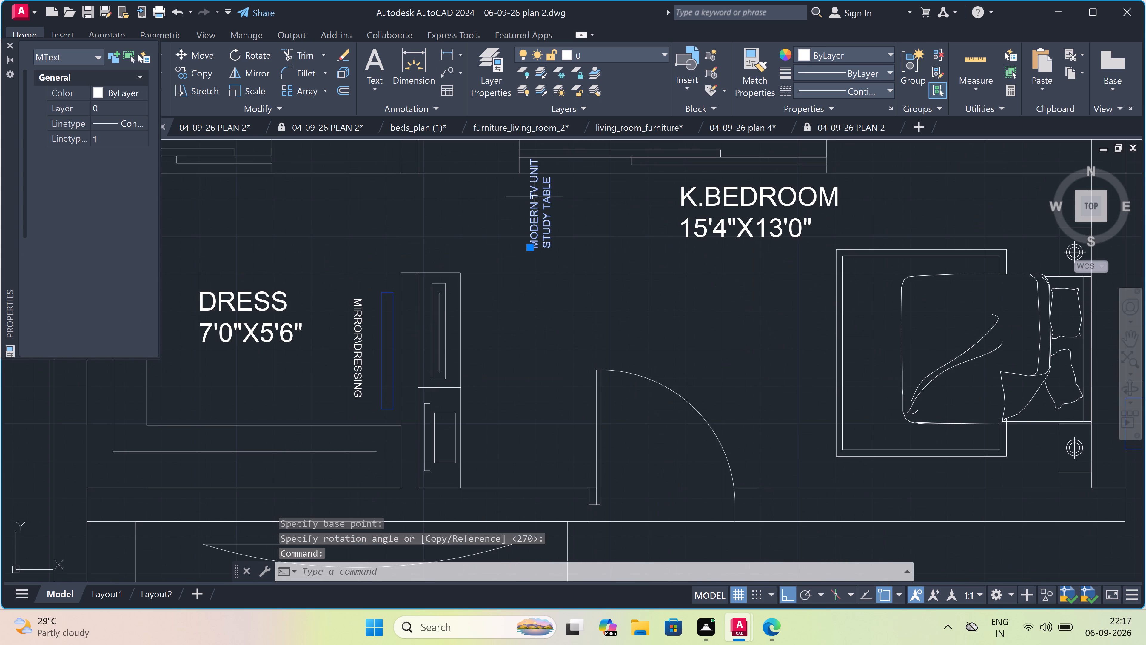
{"action": "left_click", "coordinate": [199, 55]}
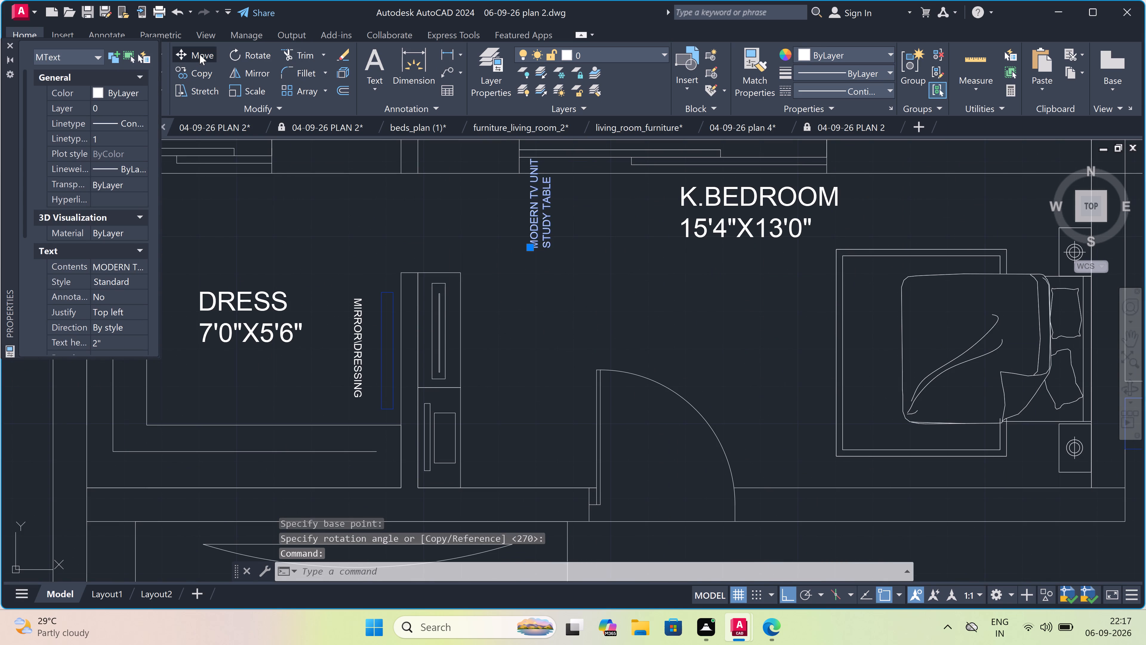
{"action": "left_click", "coordinate": [543, 192]}
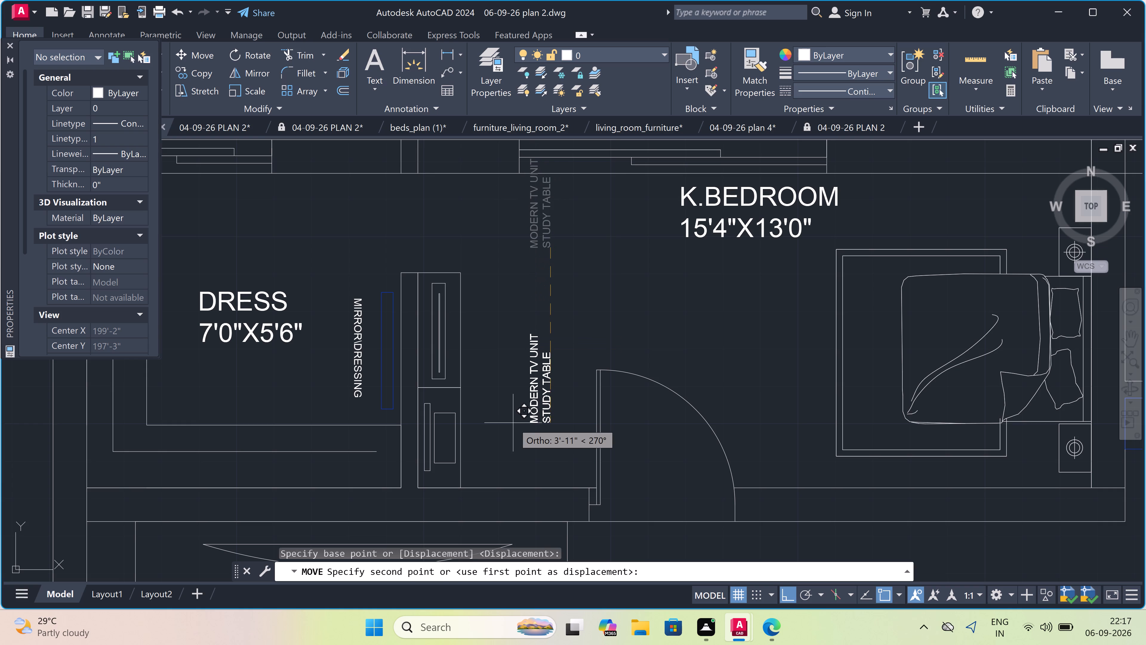
{"action": "key", "text": "F8"}
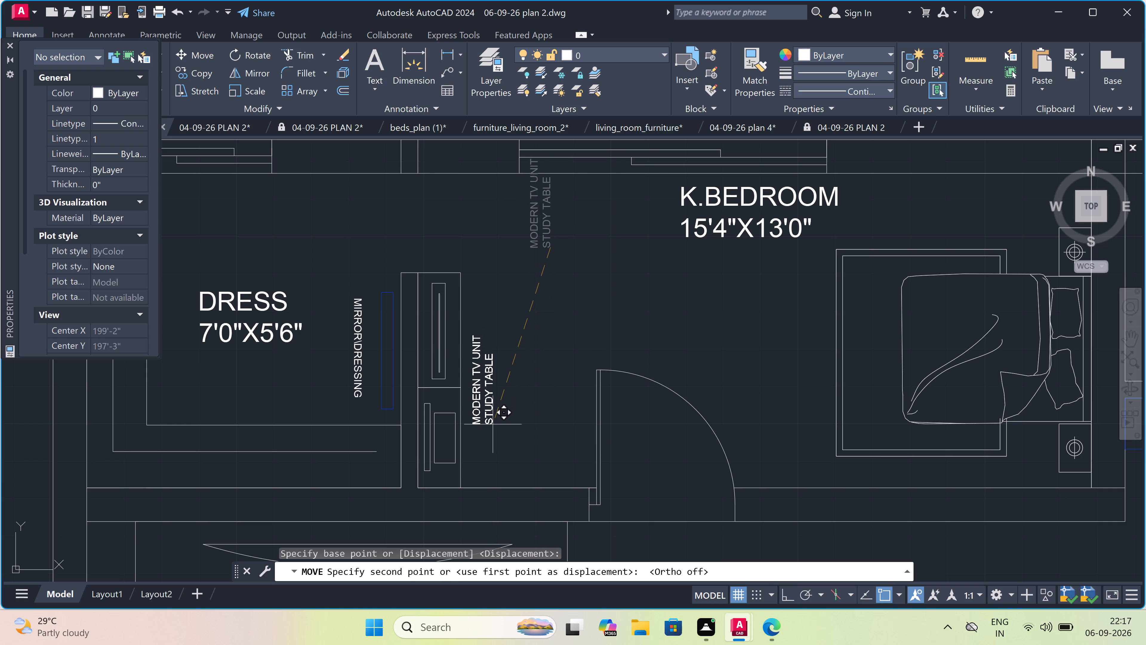
{"action": "left_click", "coordinate": [493, 424]}
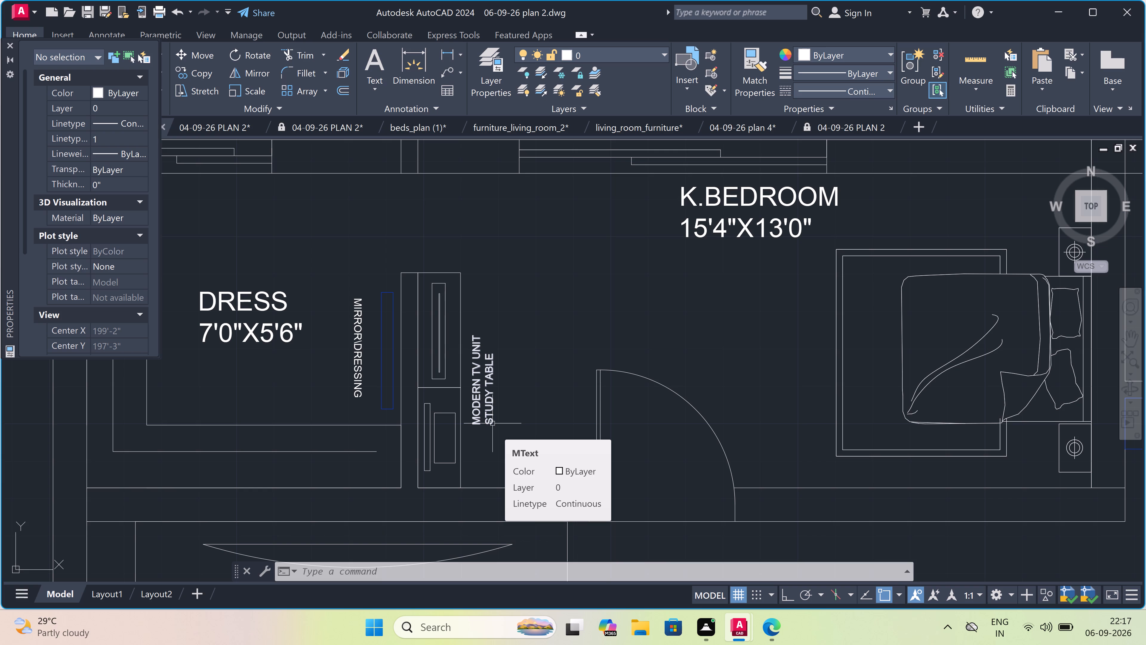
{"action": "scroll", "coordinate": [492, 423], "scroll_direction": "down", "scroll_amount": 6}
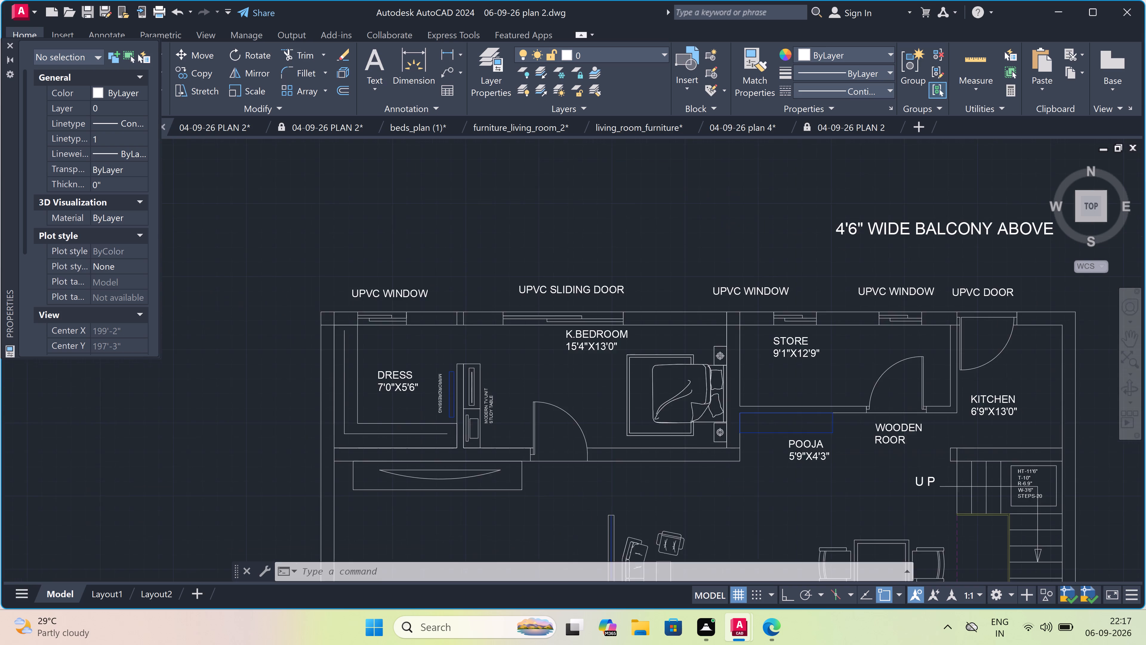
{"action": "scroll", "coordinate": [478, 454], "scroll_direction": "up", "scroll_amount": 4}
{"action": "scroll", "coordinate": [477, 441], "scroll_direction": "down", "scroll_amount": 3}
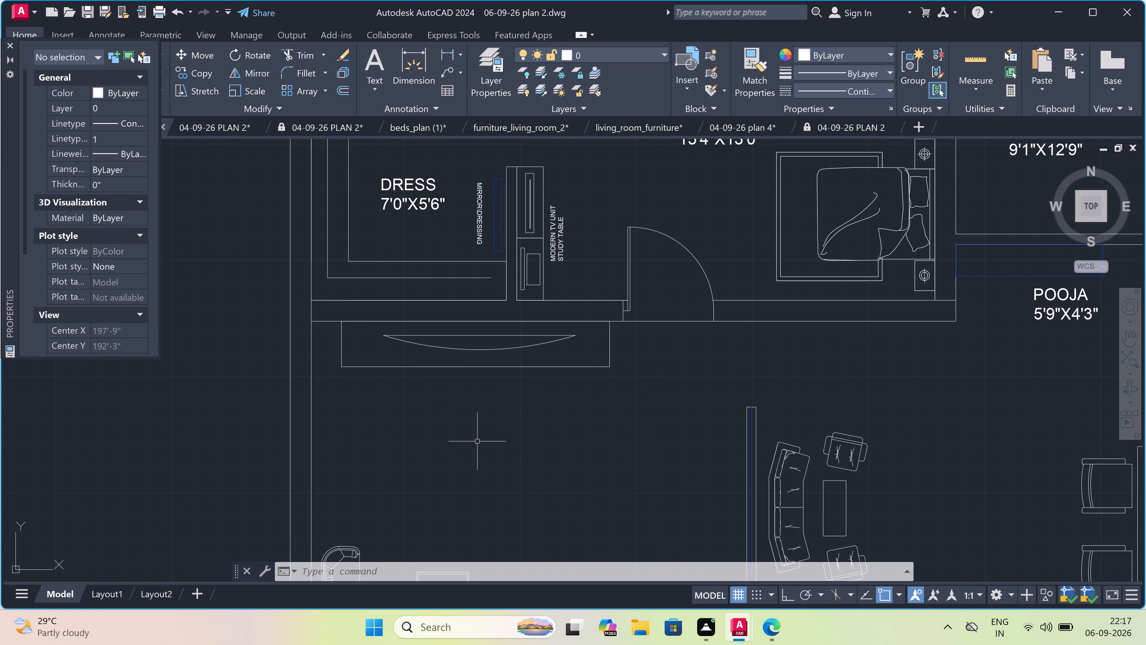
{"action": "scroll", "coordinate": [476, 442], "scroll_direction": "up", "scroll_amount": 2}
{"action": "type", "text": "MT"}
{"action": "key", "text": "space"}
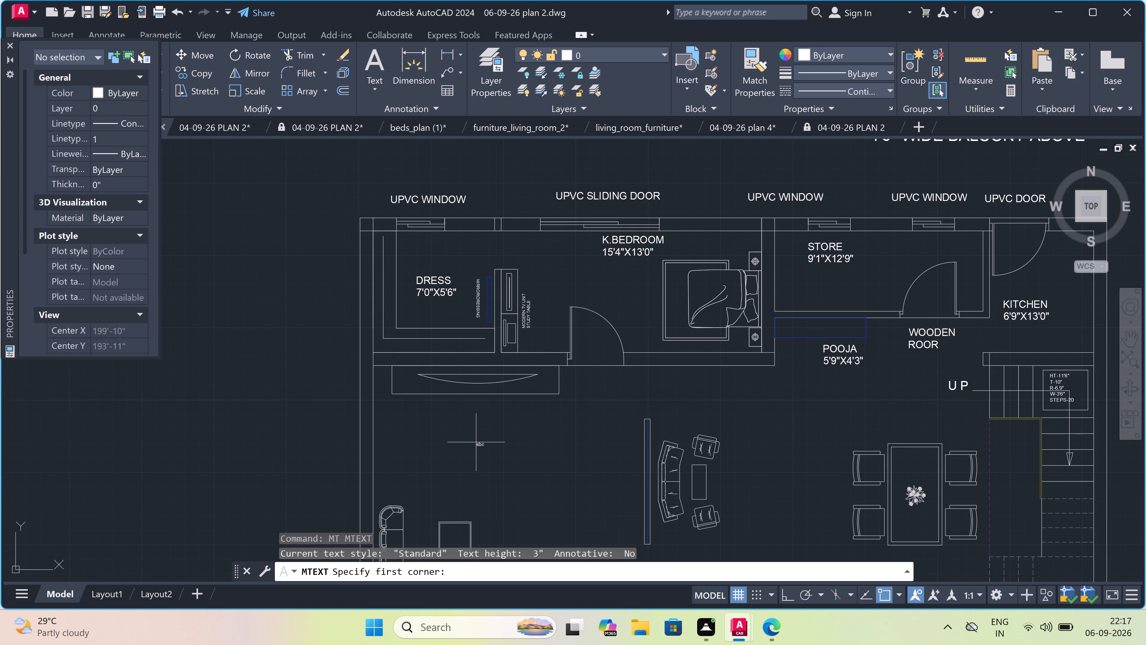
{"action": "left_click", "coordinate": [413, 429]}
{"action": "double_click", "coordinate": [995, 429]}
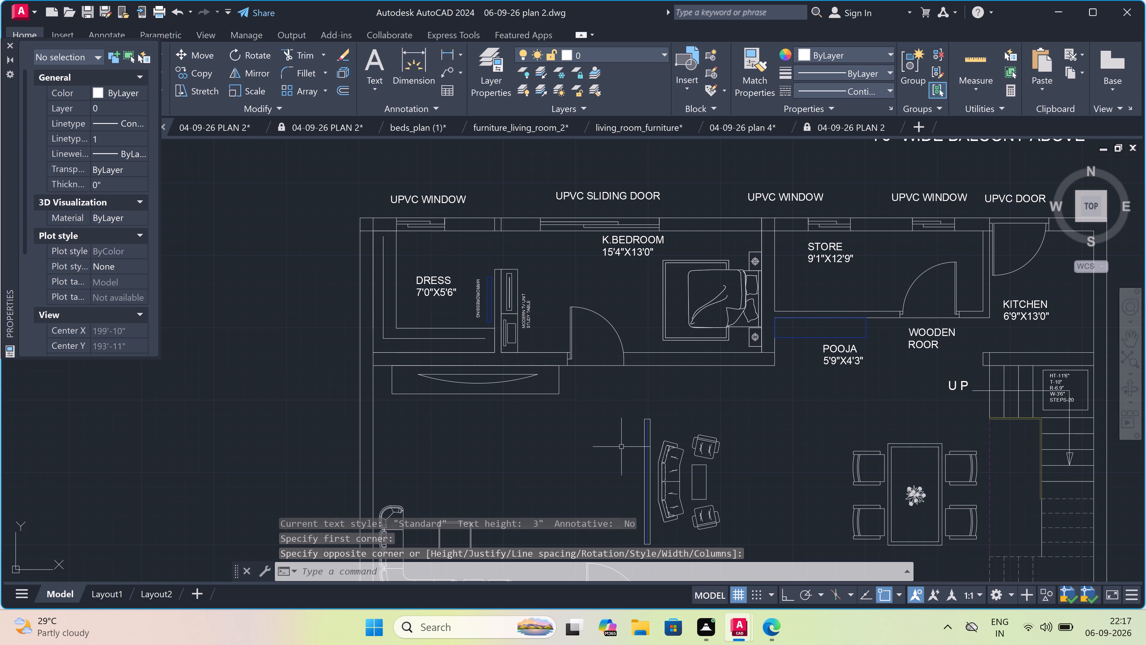
Start multiline text in the living area, just south of the wall-mounted TV unit, with the first line "LIVING AREA".
{"action": "type", "text": "MT"}
{"action": "key", "text": "space"}
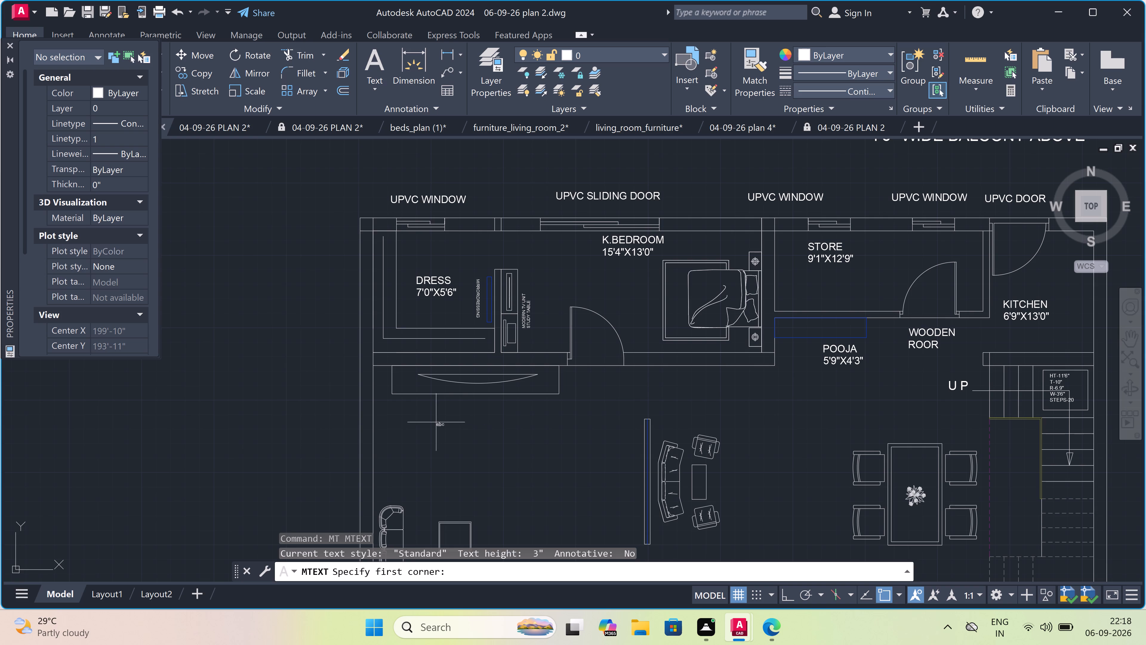
{"action": "left_click", "coordinate": [436, 422]}
{"action": "left_click", "coordinate": [1006, 449]}
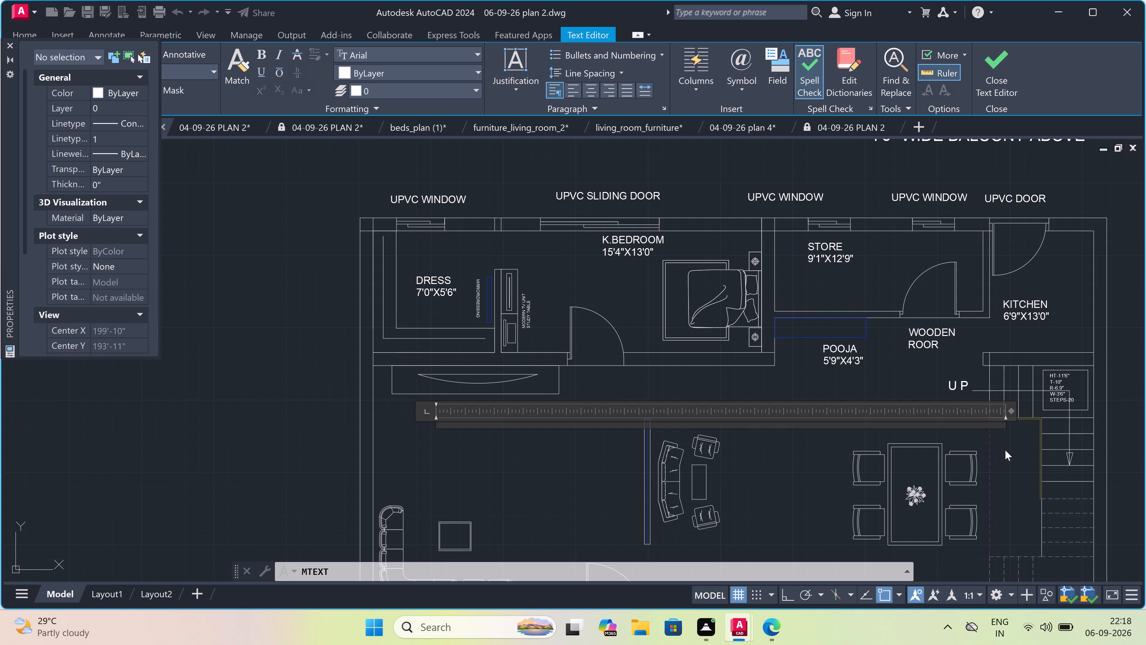
{"action": "type", "text": "LIVING"}
{"action": "key", "text": "space"}
{"action": "type", "text": "AREA"}
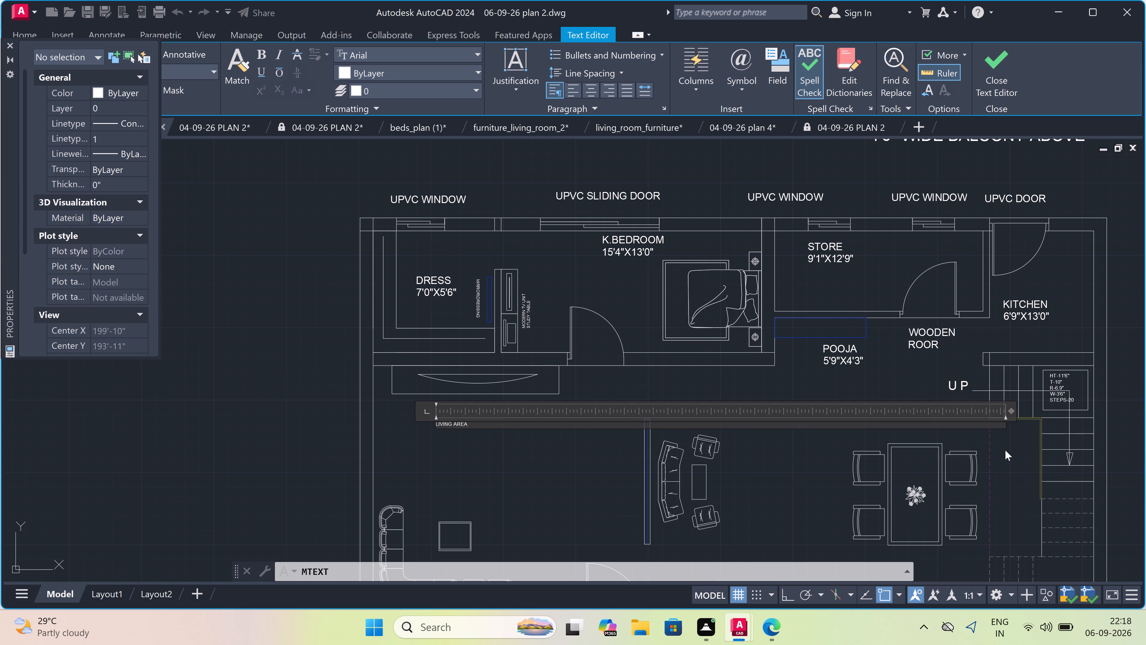
Add a second line reading 16'0"X14'6" under "LIVING AREA" and finish the text.
{"action": "key", "text": "Return"}
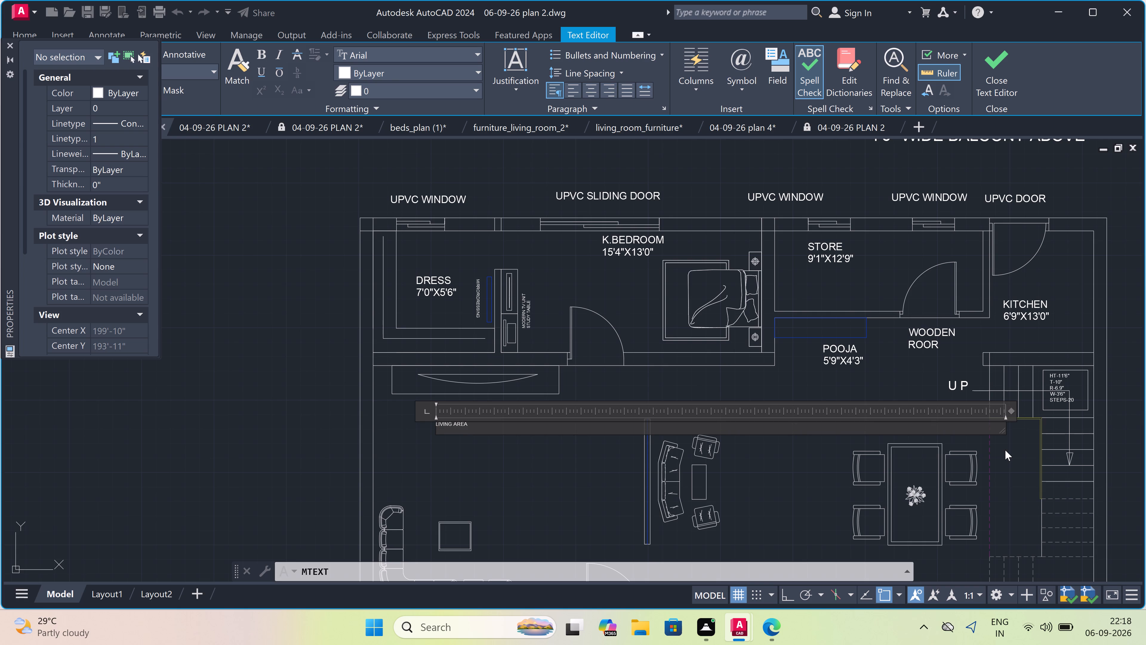
{"action": "key", "text": "1"}
{"action": "key", "text": "6"}
{"action": "key", "text": "apostrophe"}
{"action": "key", "text": "0"}
{"action": "type", "text": "\"X"}
{"action": "type", "text": "14"}
{"action": "key", "text": "apostrophe"}
{"action": "key", "text": "6"}
{"action": "key", "text": "shift+quotedbl"}
{"action": "left_click_drag", "start_coordinate": [406, 456], "coordinate": [404, 459]}
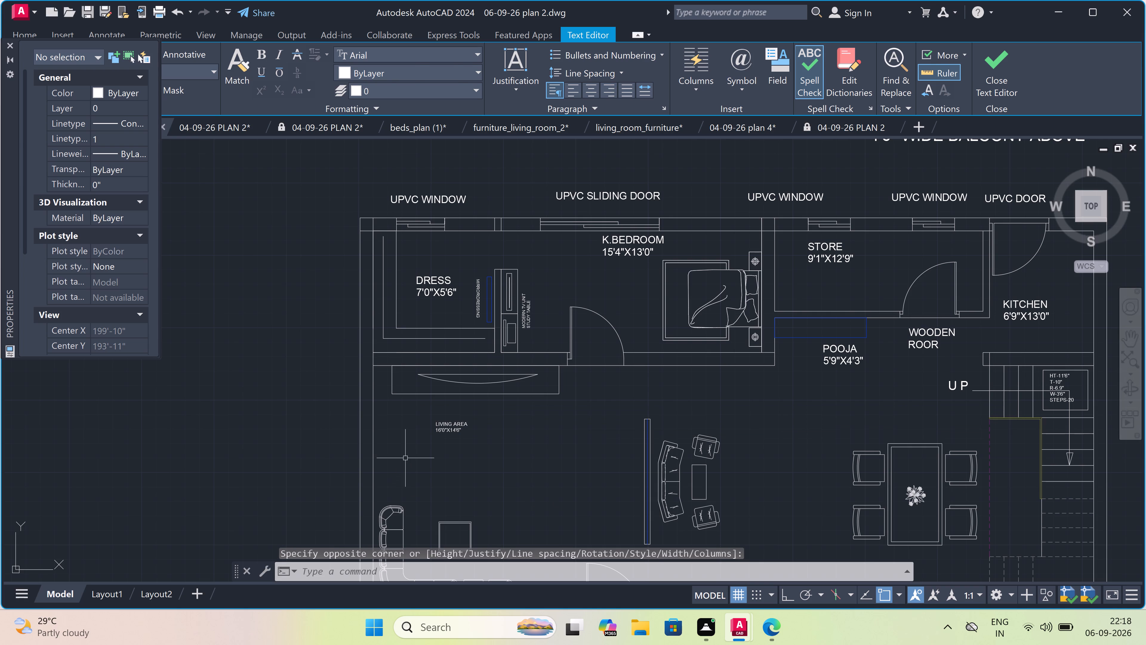
Set the text height of the LIVING AREA label to 5" and deselect it.
{"action": "left_click", "coordinate": [443, 423]}
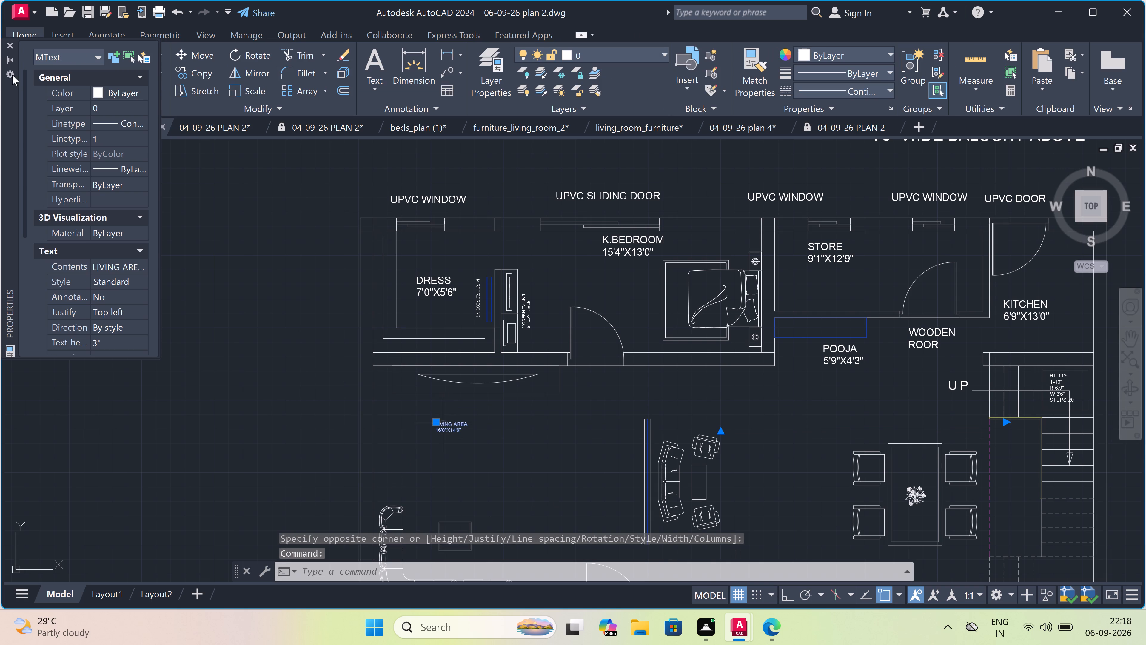
{"action": "left_click", "coordinate": [130, 338]}
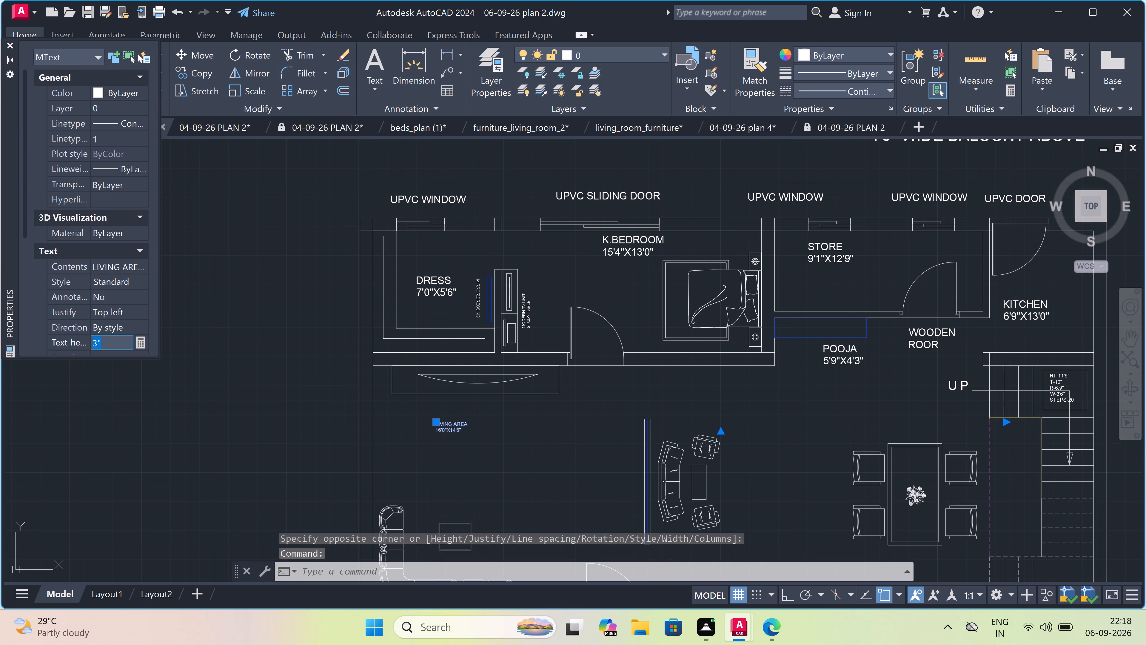
{"action": "key", "text": "BackSpace"}
{"action": "key", "text": "5"}
{"action": "key", "text": "shift+quotedbl"}
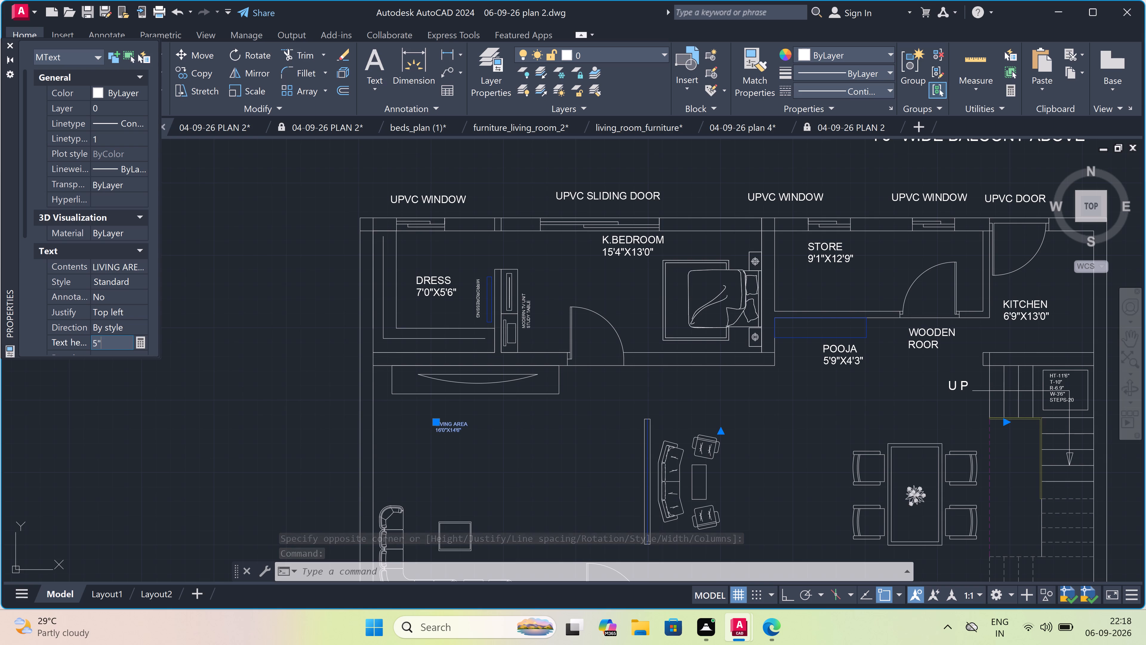
{"action": "left_click", "coordinate": [175, 406]}
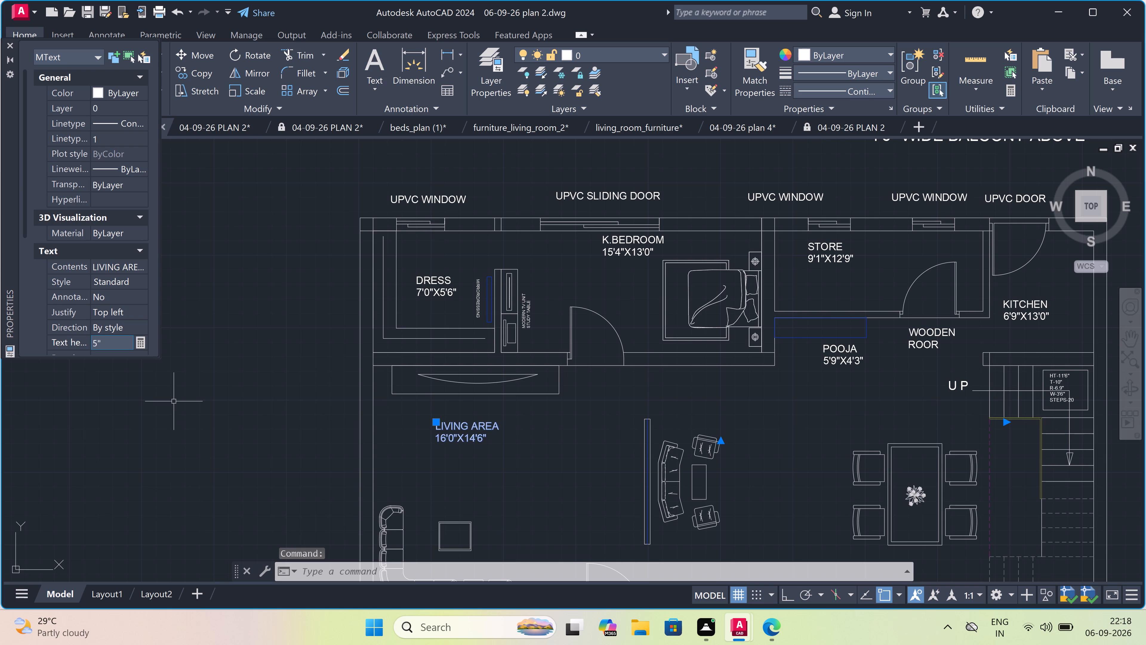
{"action": "key", "text": "Escape"}
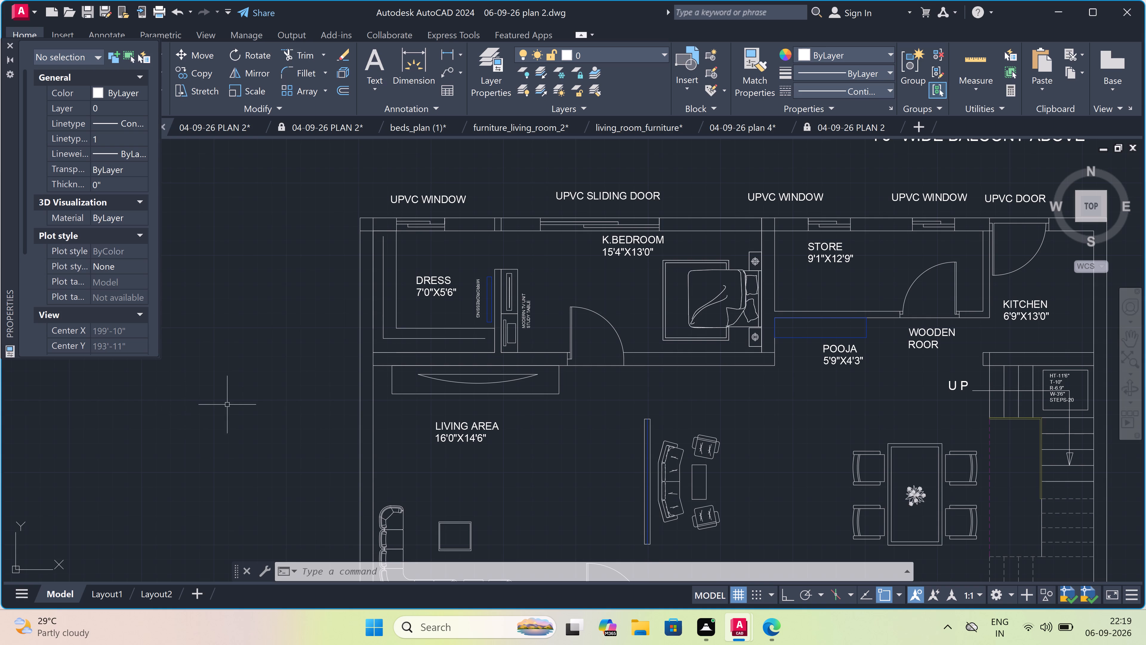
Add multiline text reading "C N C JALI DESIGN" in the living area, west of the thin vertical partition beside the sofa set.
{"action": "scroll", "coordinate": [594, 412], "scroll_direction": "down", "scroll_amount": 2}
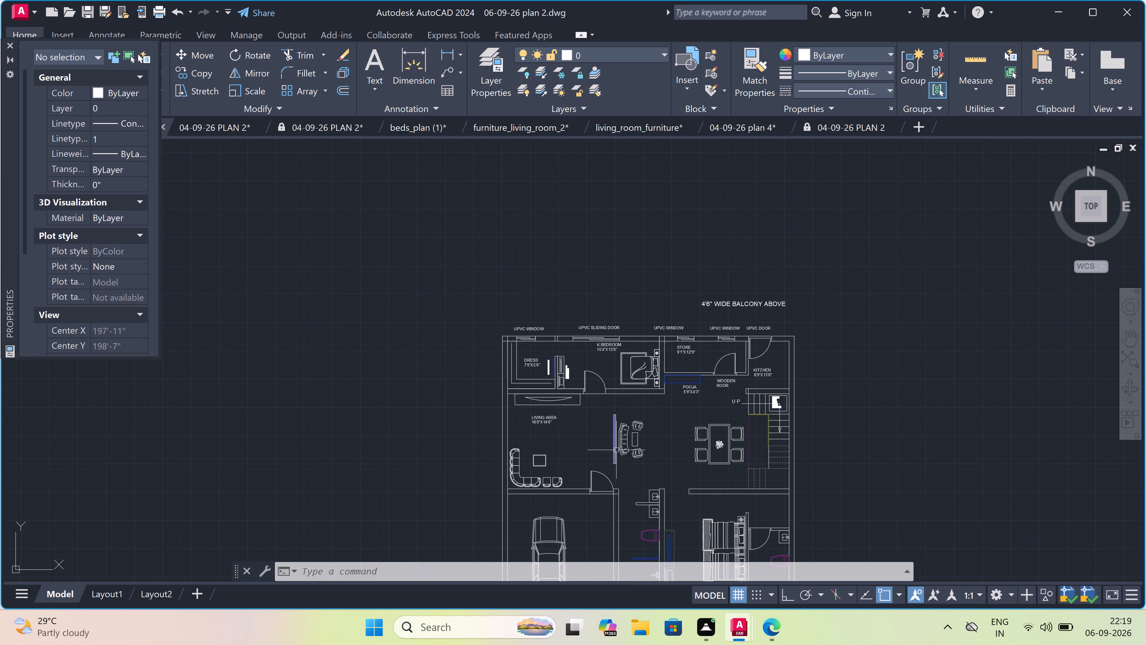
{"action": "scroll", "coordinate": [614, 445], "scroll_direction": "up", "scroll_amount": 3}
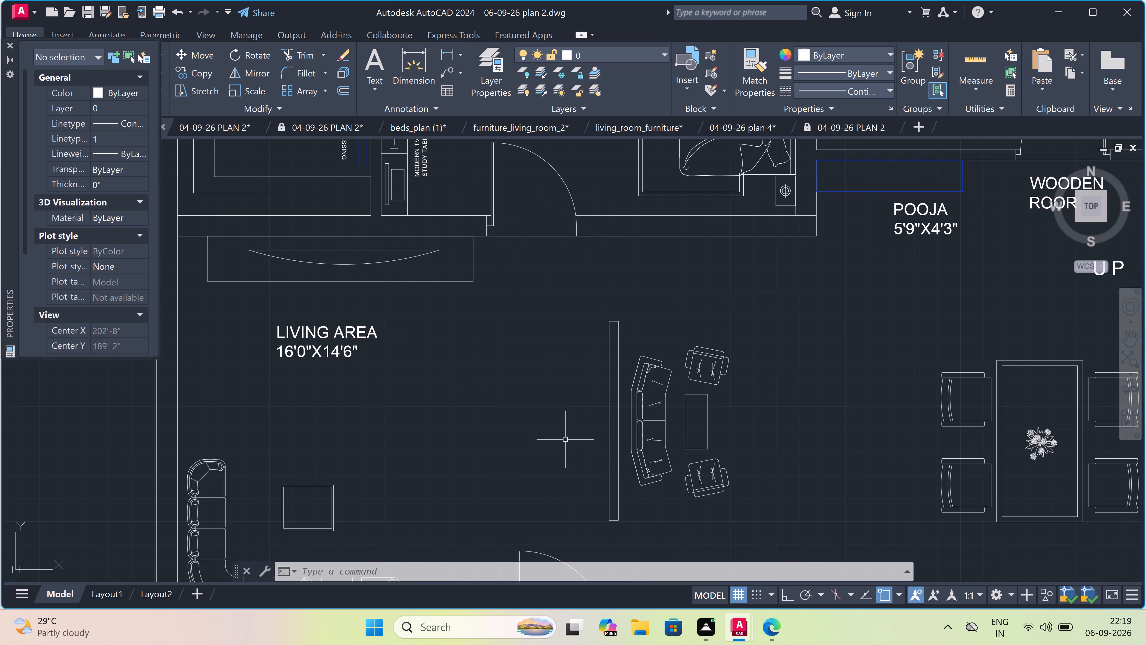
{"action": "type", "text": "MT"}
{"action": "key", "text": "space"}
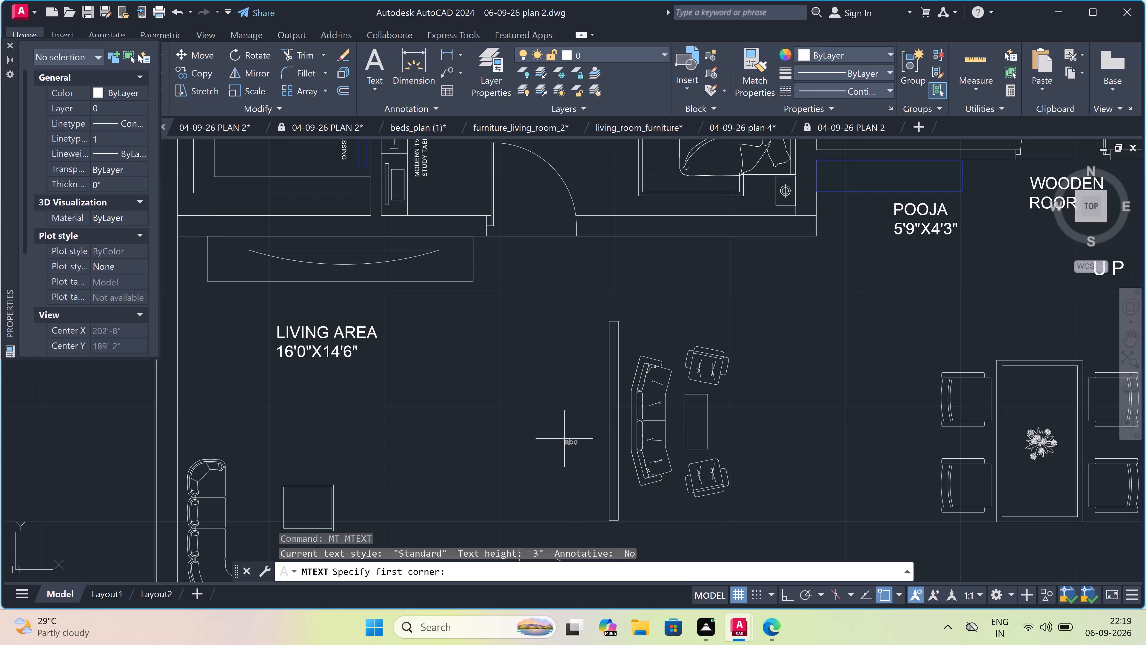
{"action": "left_click_drag", "start_coordinate": [445, 408], "coordinate": [461, 412]}
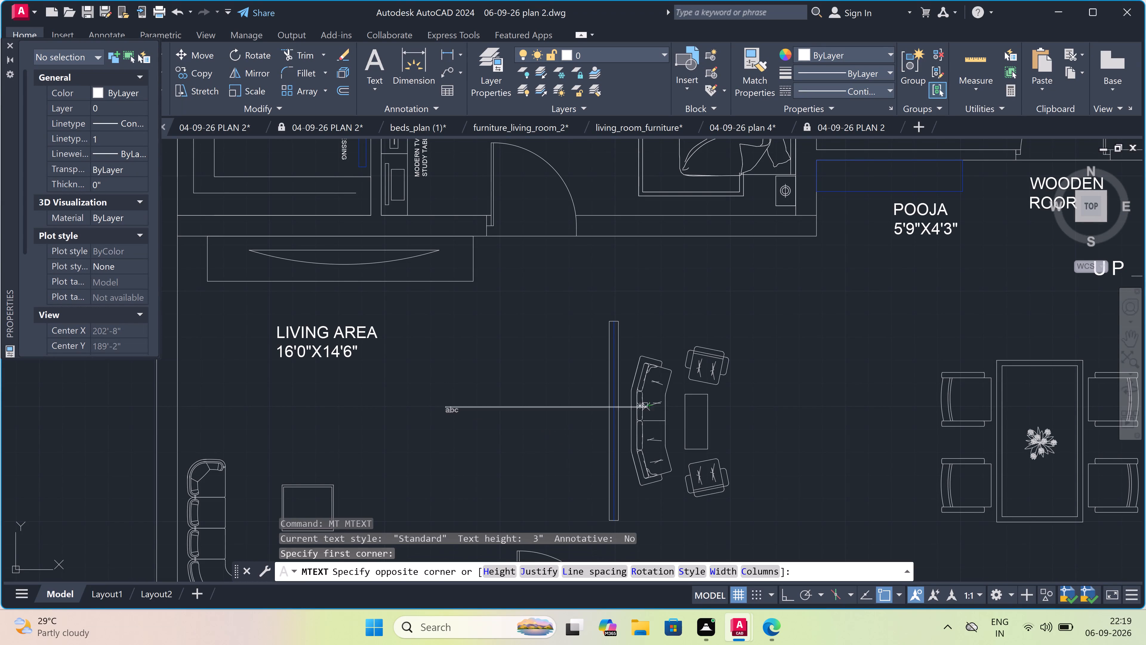
{"action": "left_click", "coordinate": [756, 393]}
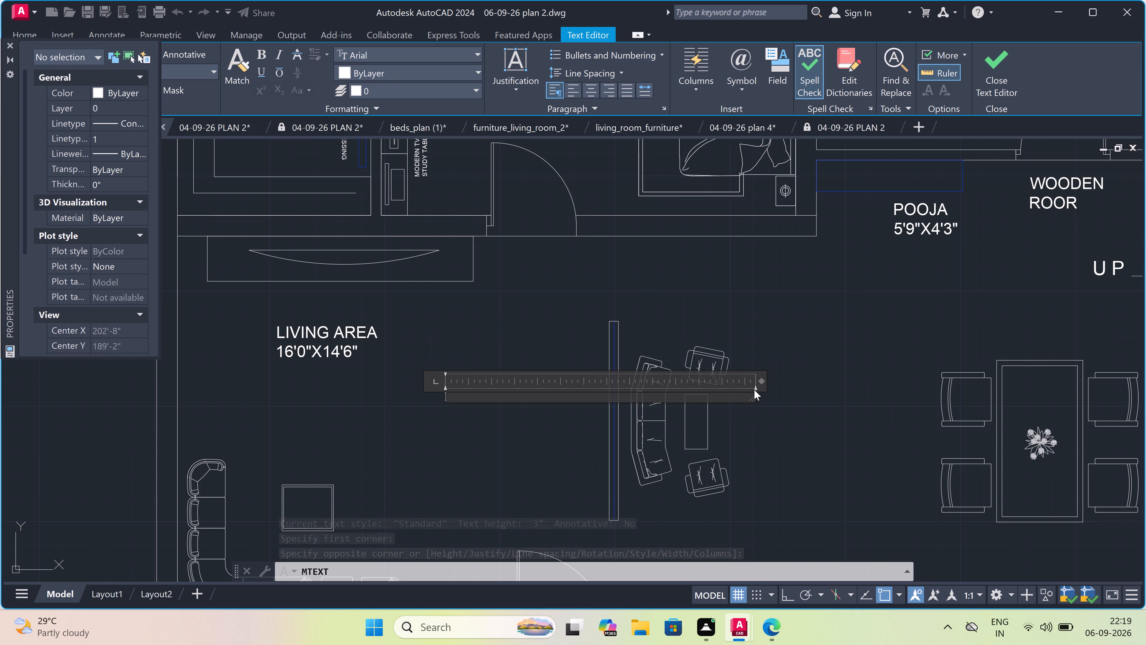
{"action": "type", "text": "C N C JA"}
{"action": "type", "text": "IL"}
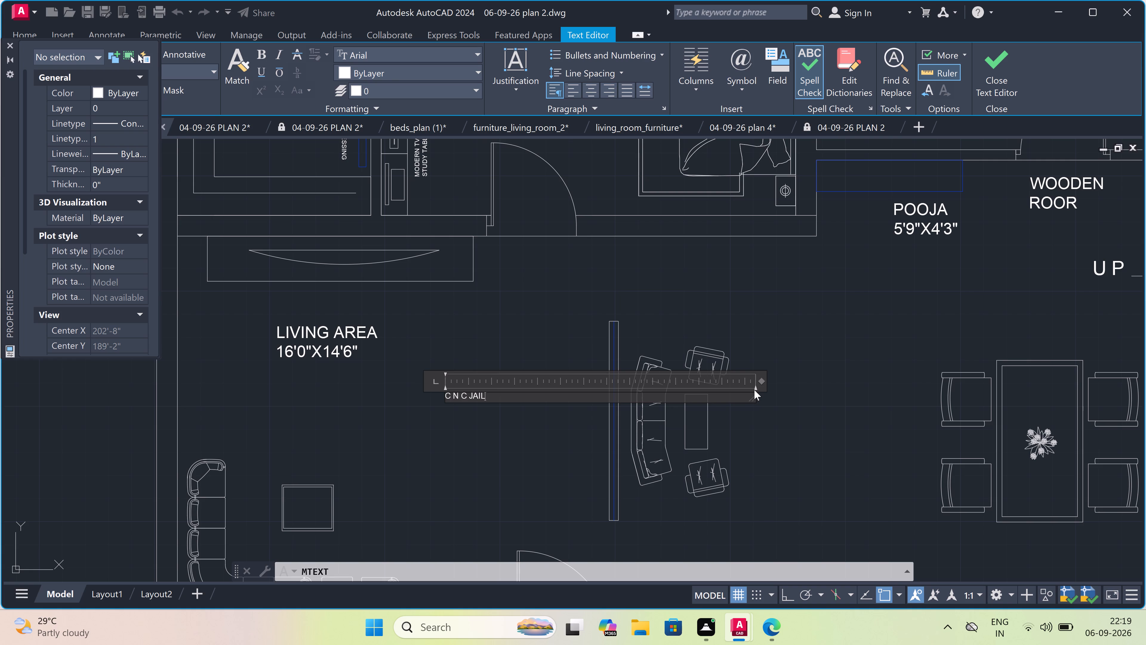
{"action": "key", "text": "BackSpace"}
{"action": "key", "text": "BackSpace"}
{"action": "type", "text": "LI DESIGN"}
{"action": "left_click", "coordinate": [515, 451]}
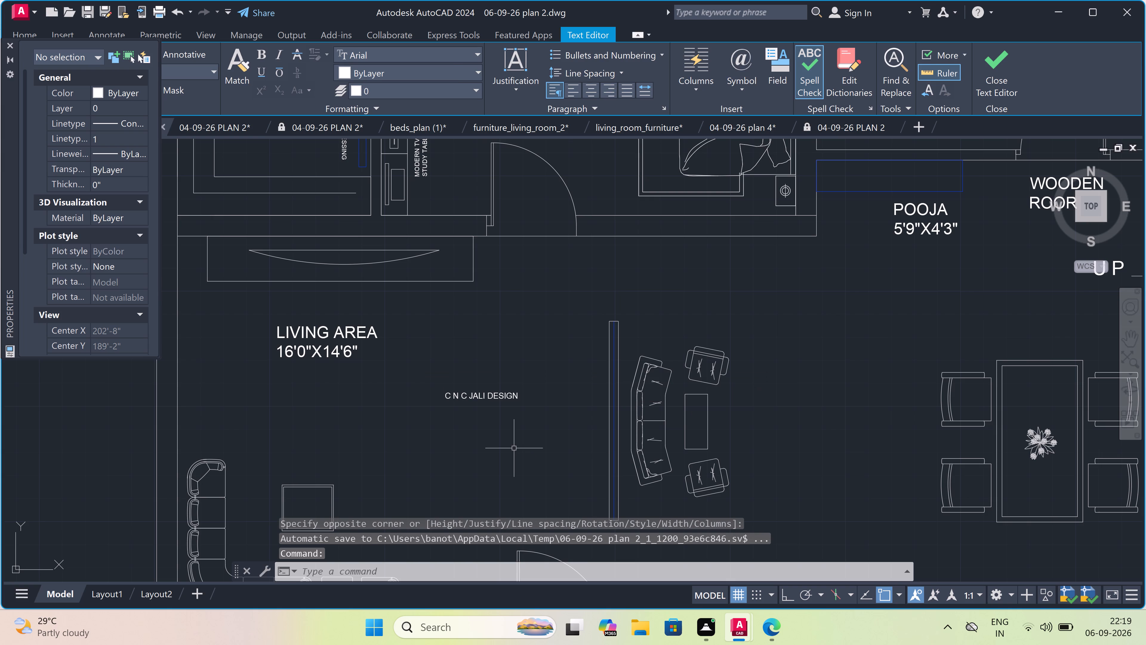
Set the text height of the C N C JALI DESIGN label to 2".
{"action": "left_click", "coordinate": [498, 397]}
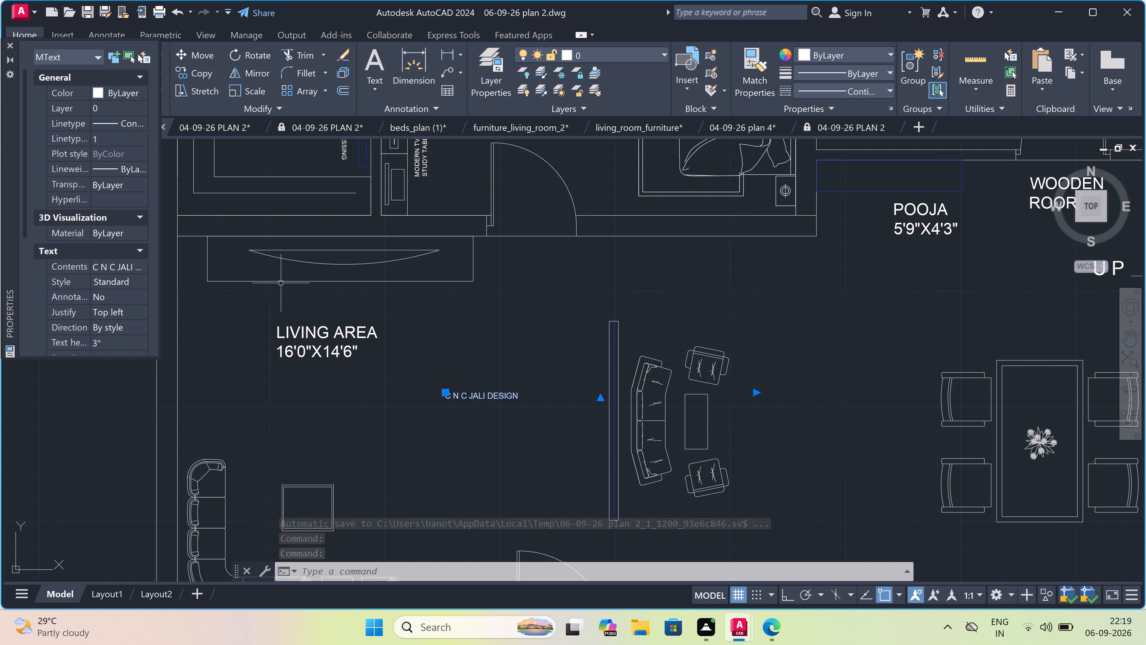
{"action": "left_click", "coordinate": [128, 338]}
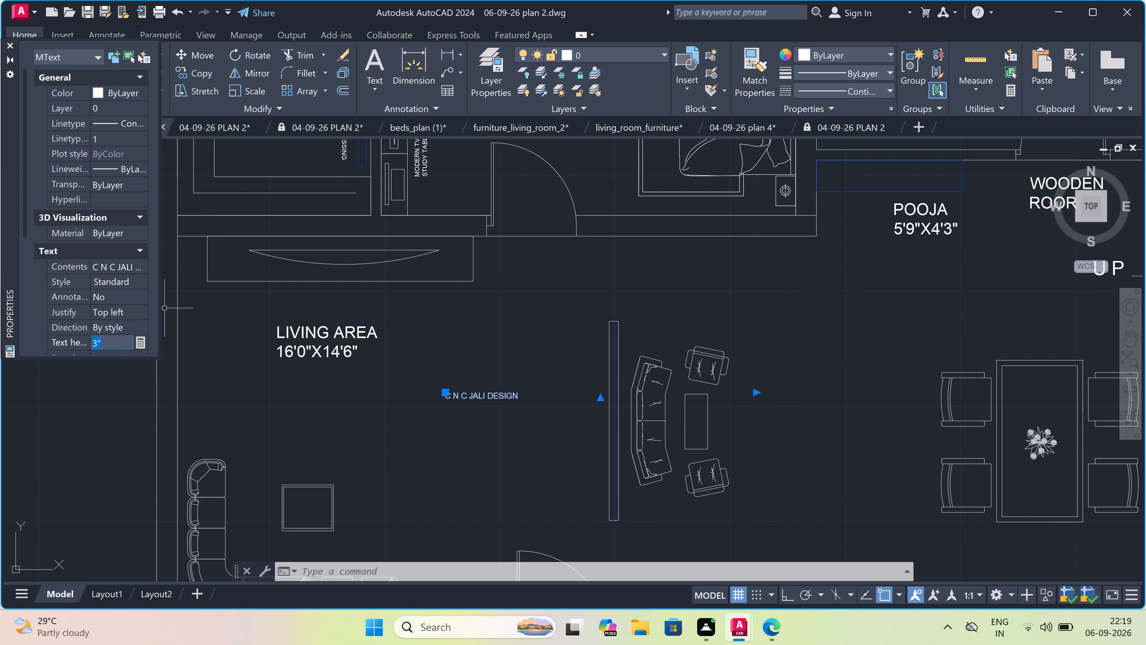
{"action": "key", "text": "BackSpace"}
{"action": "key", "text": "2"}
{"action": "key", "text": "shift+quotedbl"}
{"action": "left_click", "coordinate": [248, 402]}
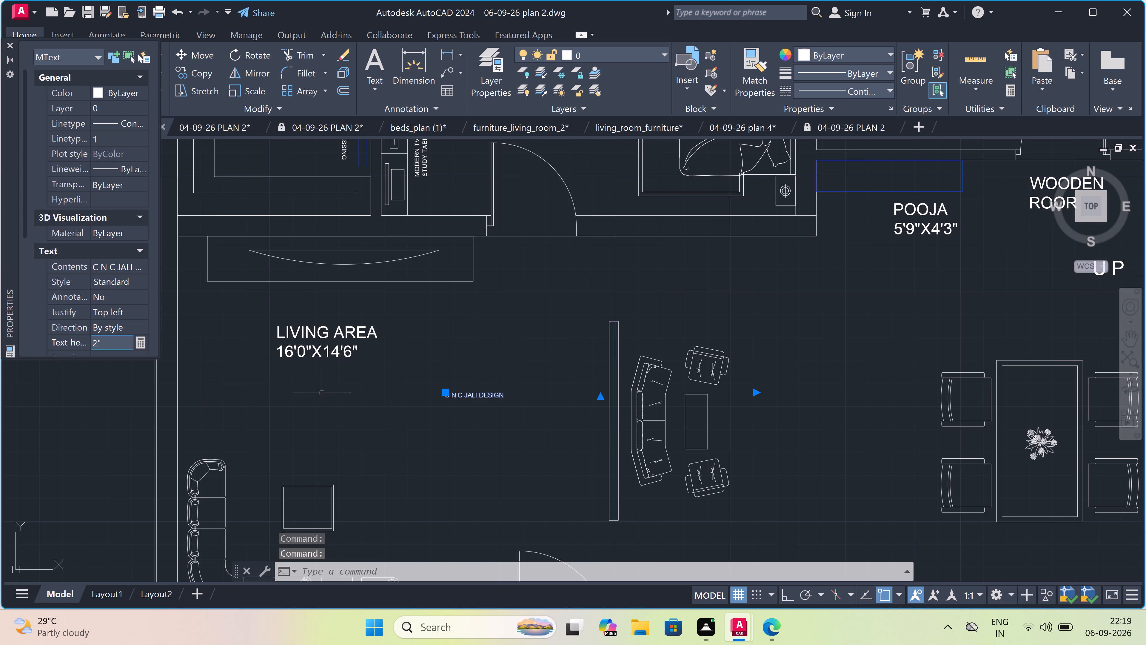
Set the text height of the C N C JALI DESIGN label to 3".
{"action": "scroll", "coordinate": [358, 394], "scroll_direction": "down", "scroll_amount": 3}
{"action": "scroll", "coordinate": [358, 394], "scroll_direction": "up", "scroll_amount": 1}
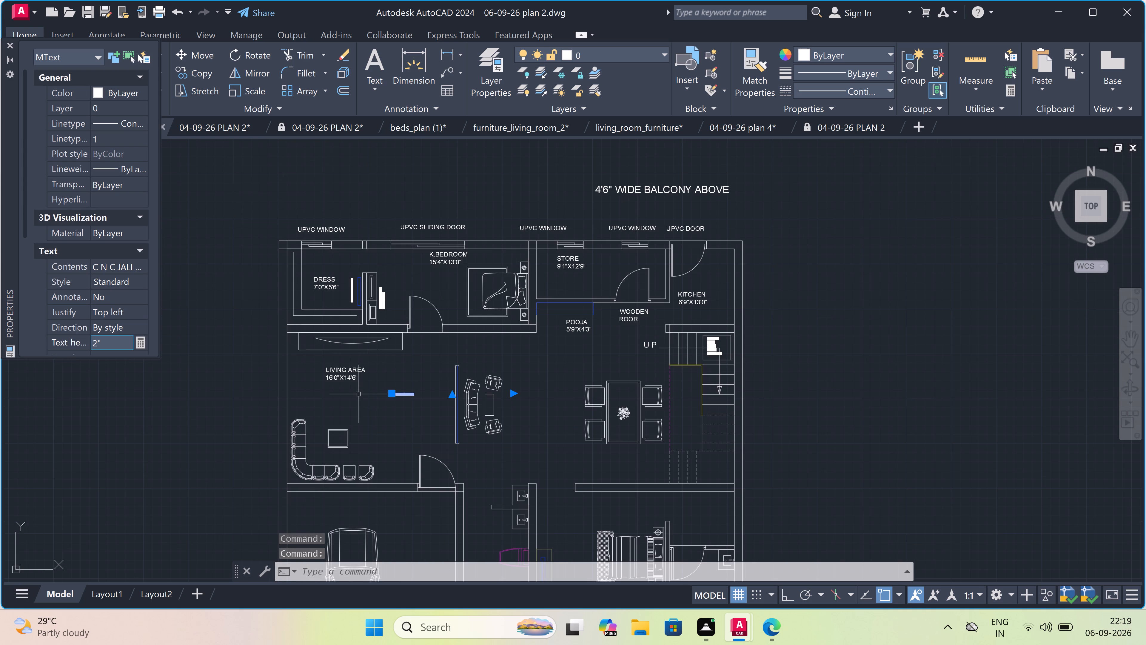
{"action": "scroll", "coordinate": [358, 394], "scroll_direction": "up", "scroll_amount": 2}
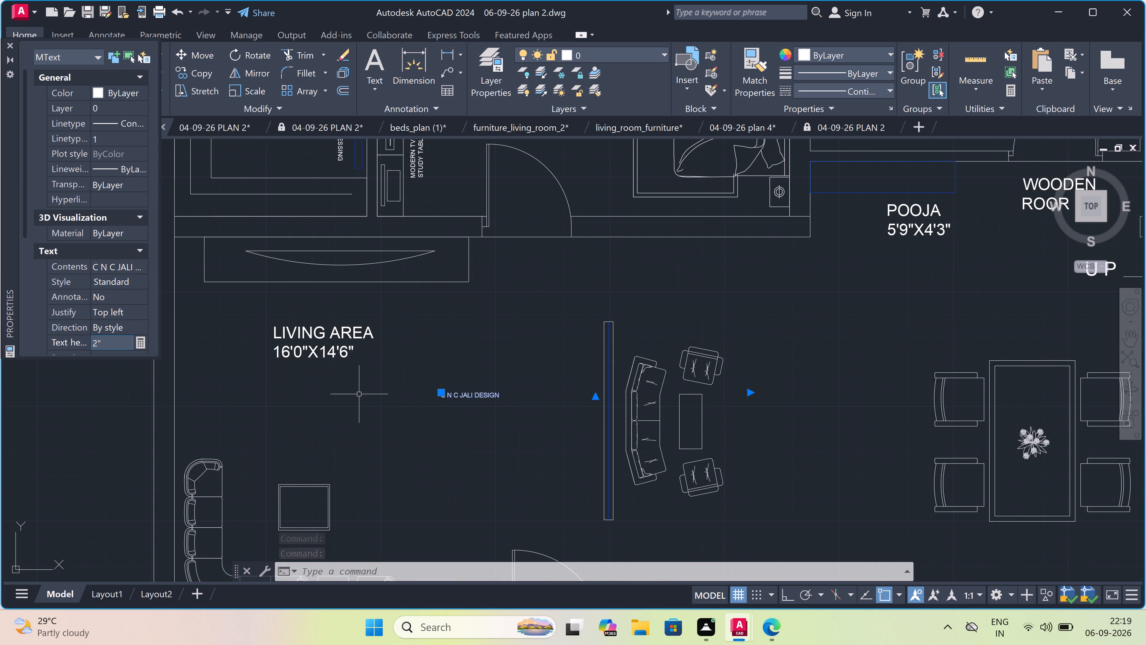
{"action": "double_click", "coordinate": [113, 342]}
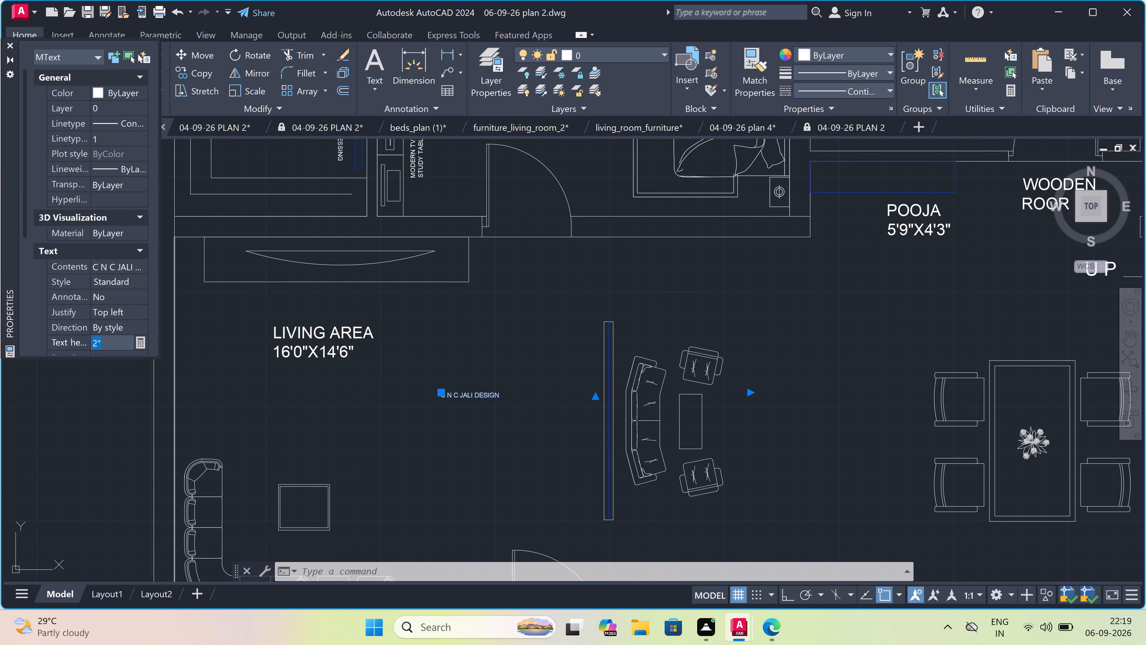
{"action": "key", "text": "BackSpace"}
{"action": "key", "text": "3"}
{"action": "key", "text": "shift+quotedbl"}
{"action": "double_click", "coordinate": [198, 361]}
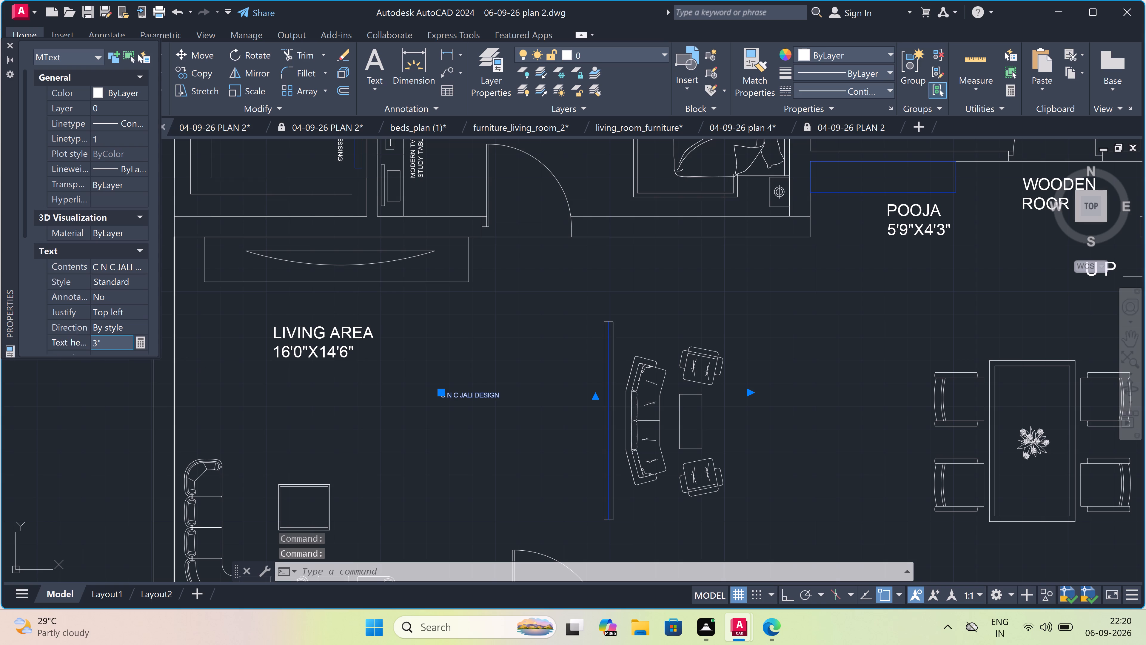
Rotate the C N C JALI DESIGN label by 270° with Ortho on so that it runs vertically, reading downward.
{"action": "left_click", "coordinate": [257, 56]}
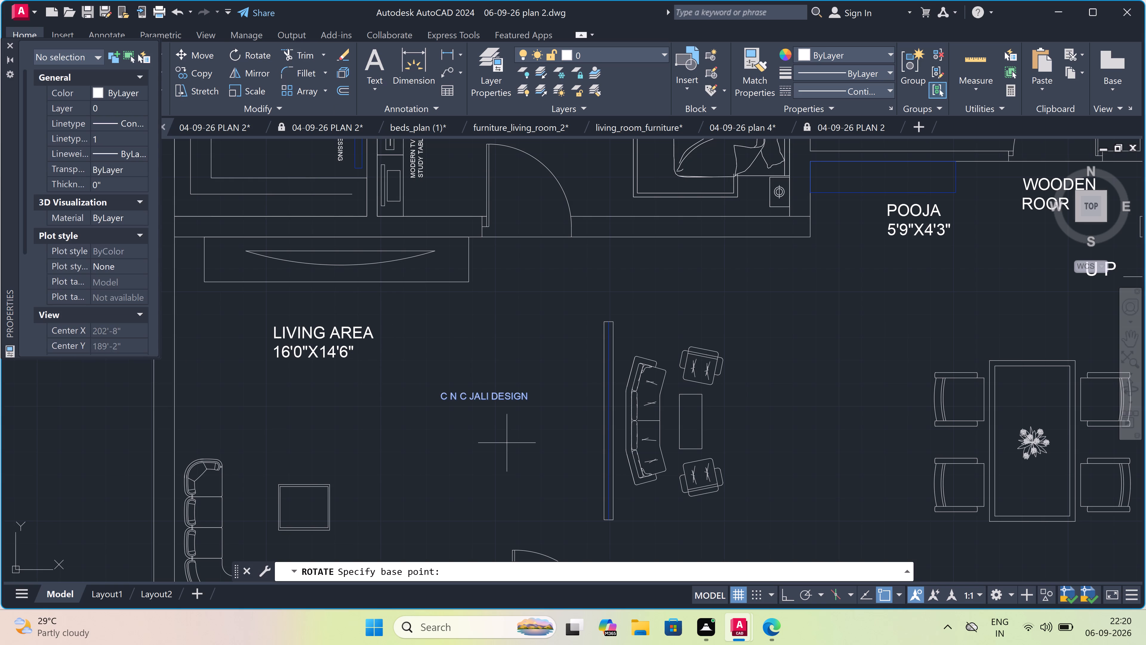
{"action": "left_click", "coordinate": [517, 397]}
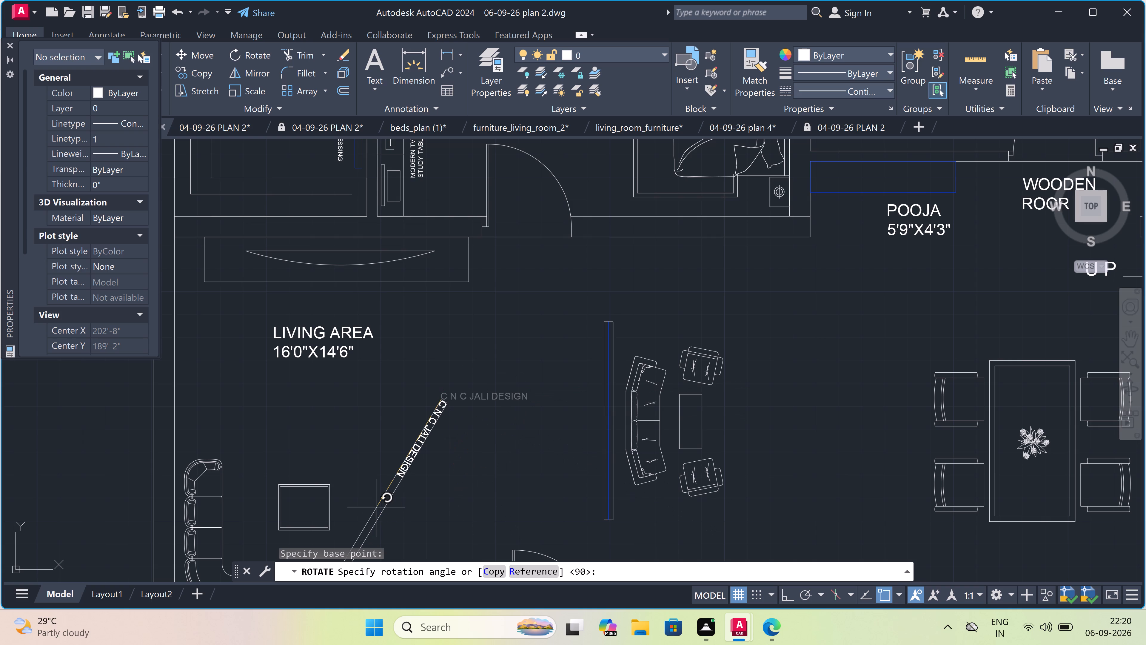
{"action": "key", "text": "F8"}
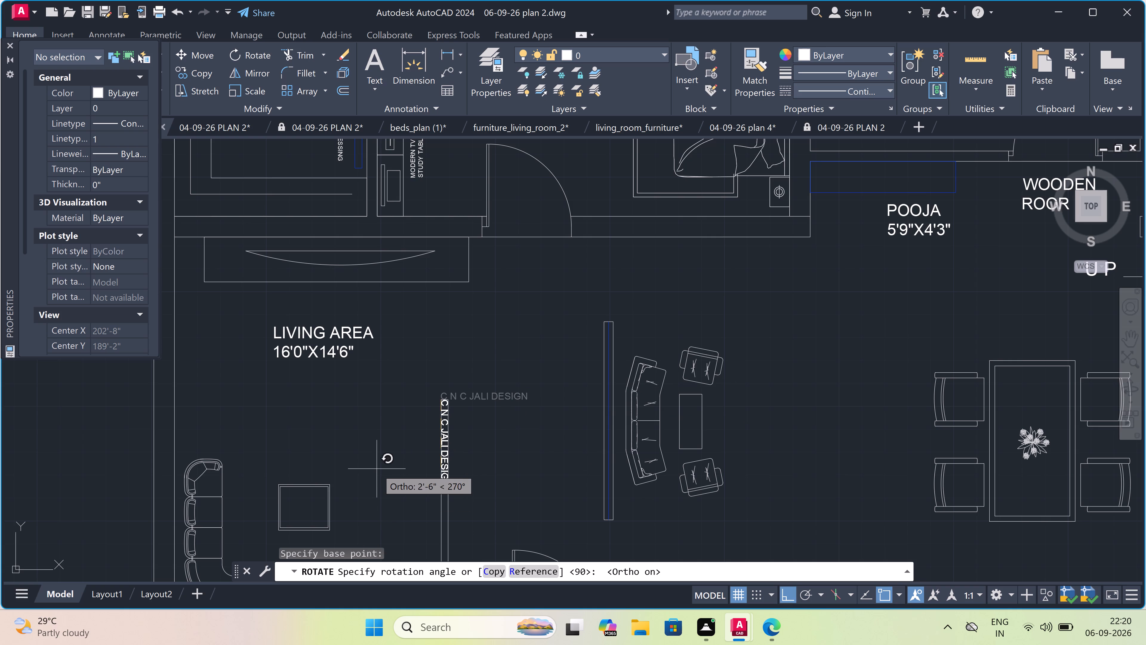
{"action": "left_click", "coordinate": [377, 469]}
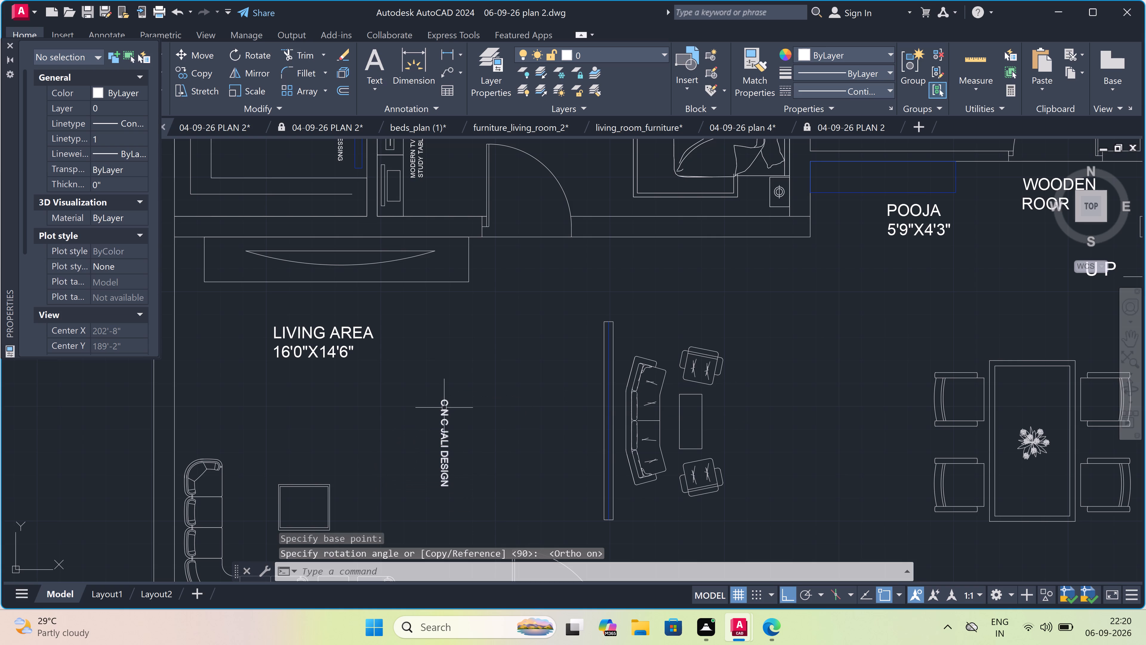
Move the vertical C N C JALI DESIGN label east and slightly north, close to the west side of the thin partition.
{"action": "left_click", "coordinate": [445, 407]}
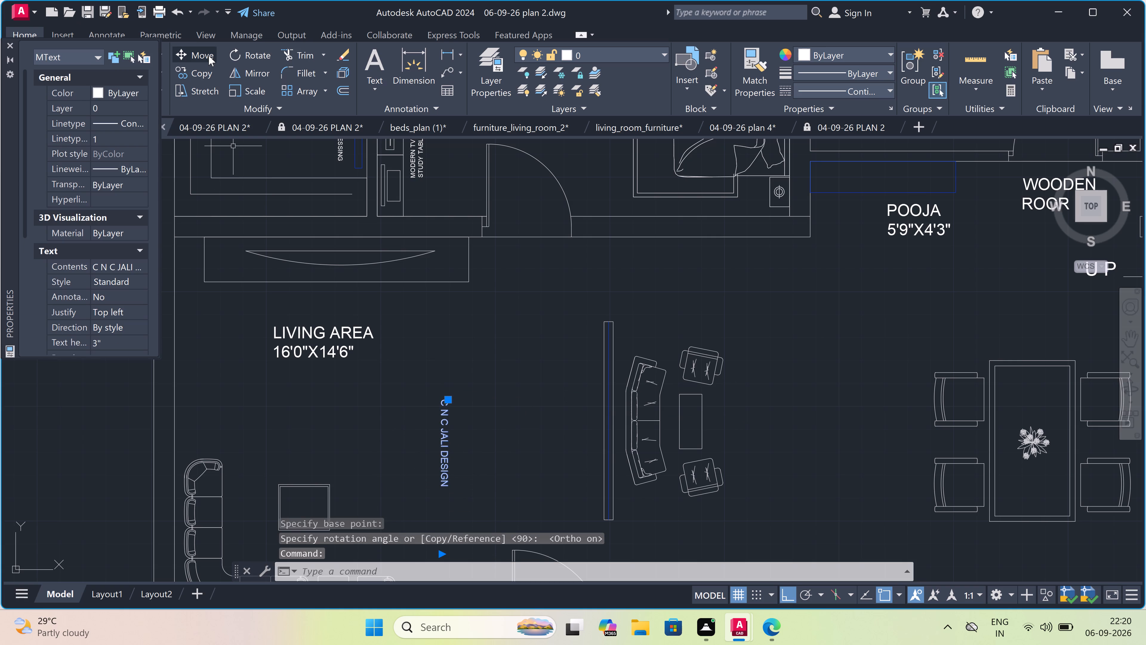
{"action": "left_click", "coordinate": [204, 55]}
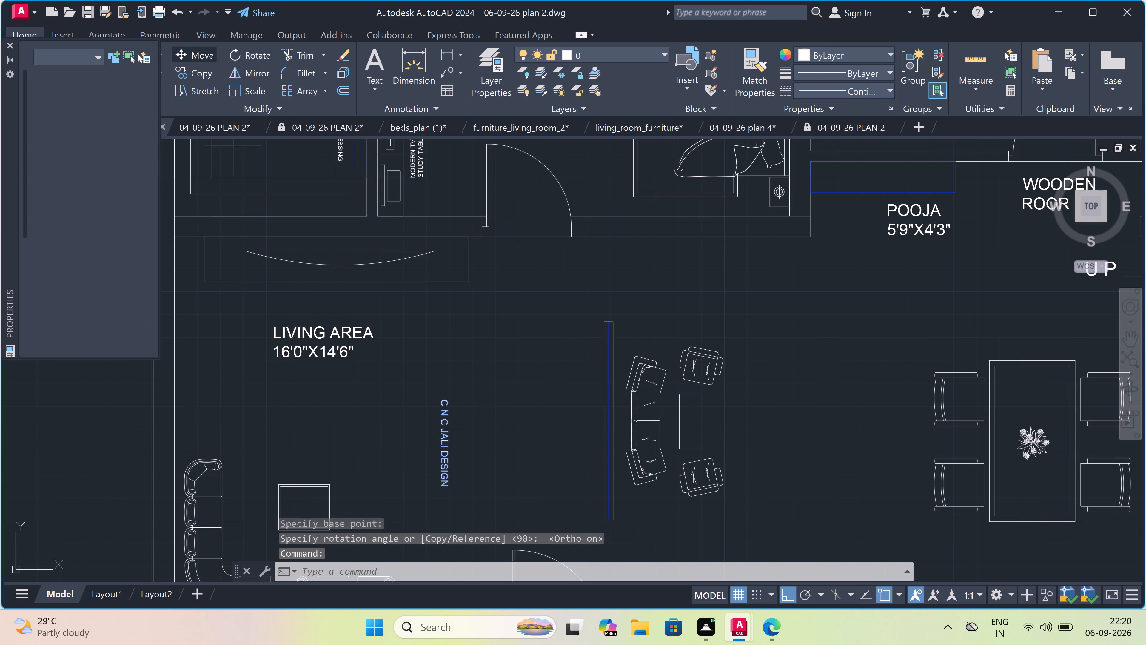
{"action": "left_click", "coordinate": [445, 433]}
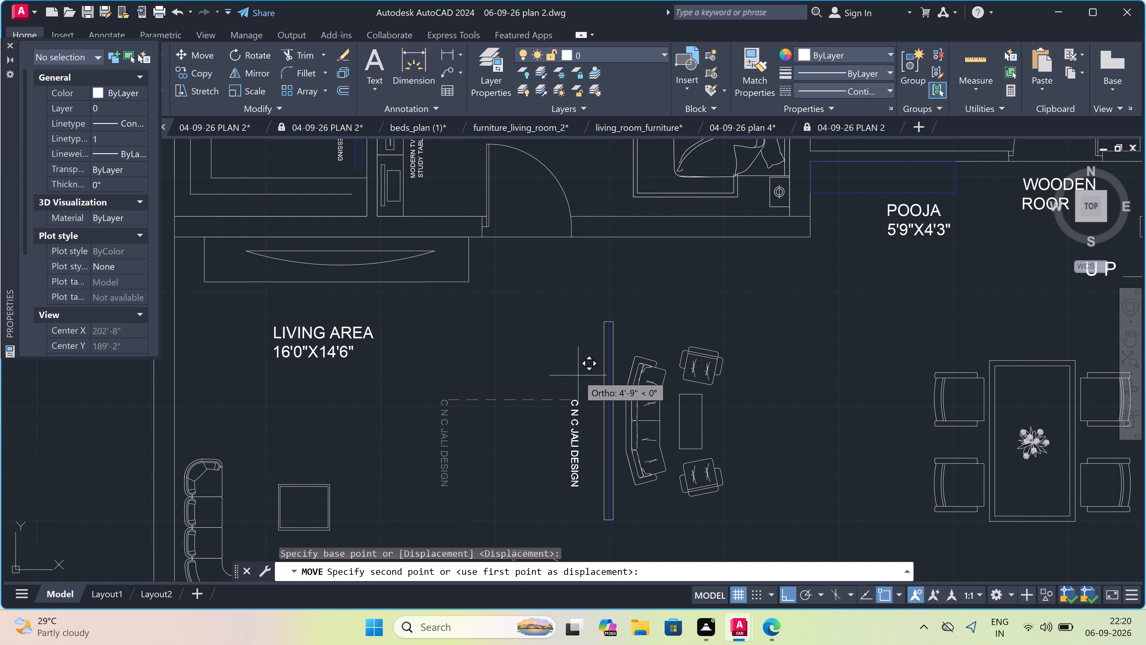
{"action": "key", "text": "F8"}
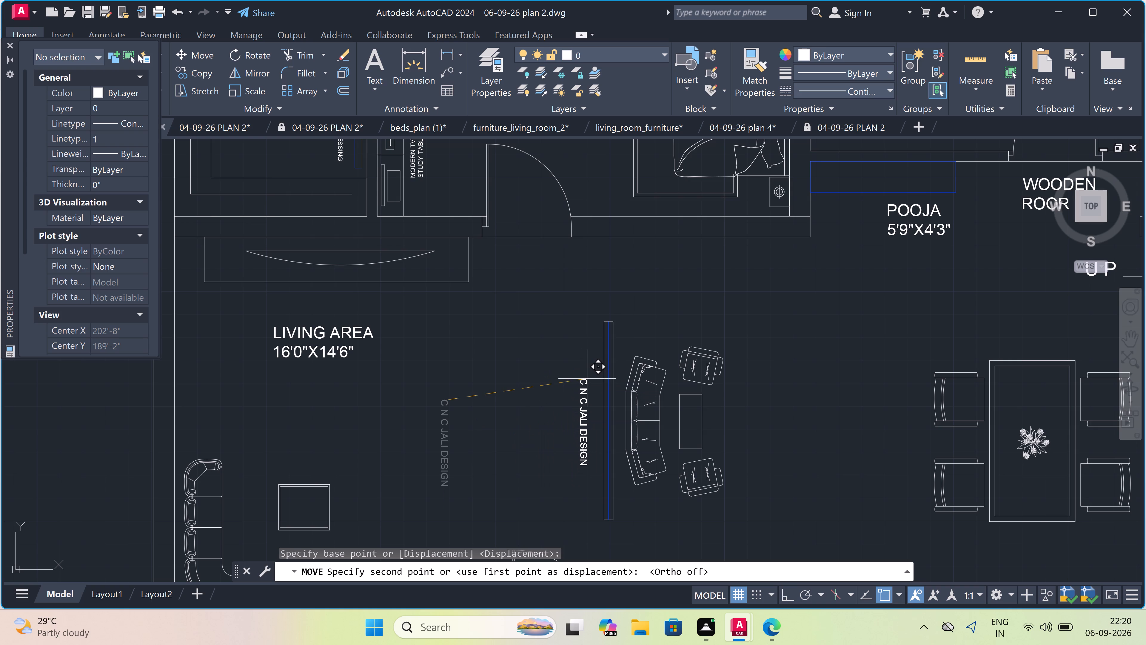
{"action": "left_click", "coordinate": [587, 379]}
Examine the door opening in the wall between the living area and the car parking.
{"action": "scroll", "coordinate": [588, 376], "scroll_direction": "down", "scroll_amount": 2}
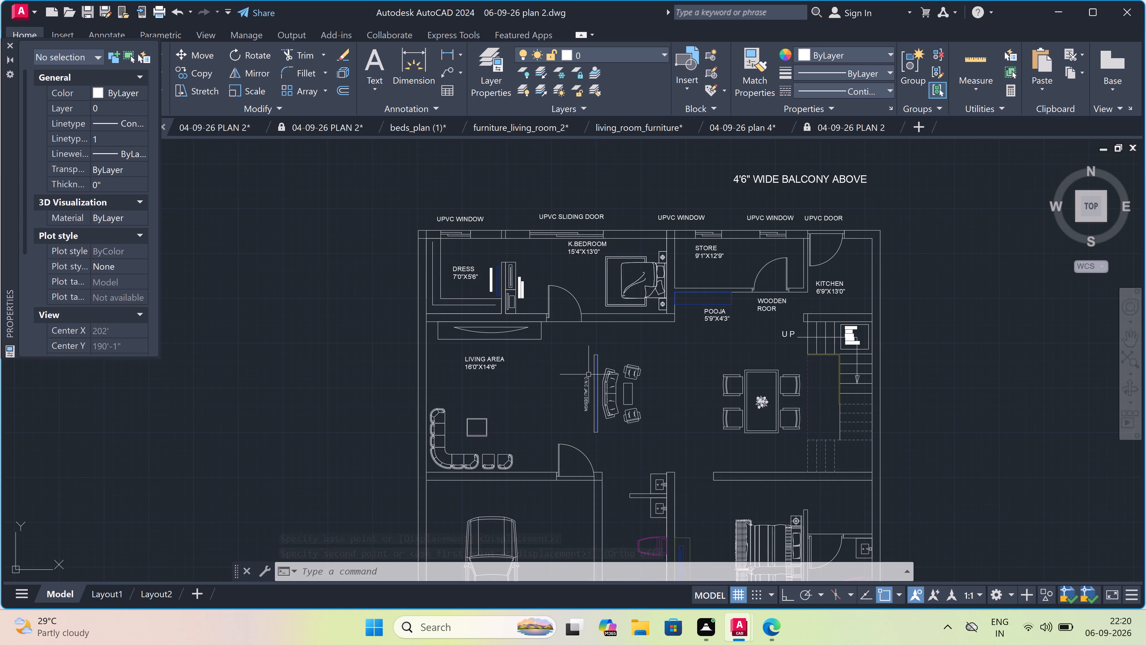
{"action": "scroll", "coordinate": [589, 374], "scroll_direction": "down", "scroll_amount": 1}
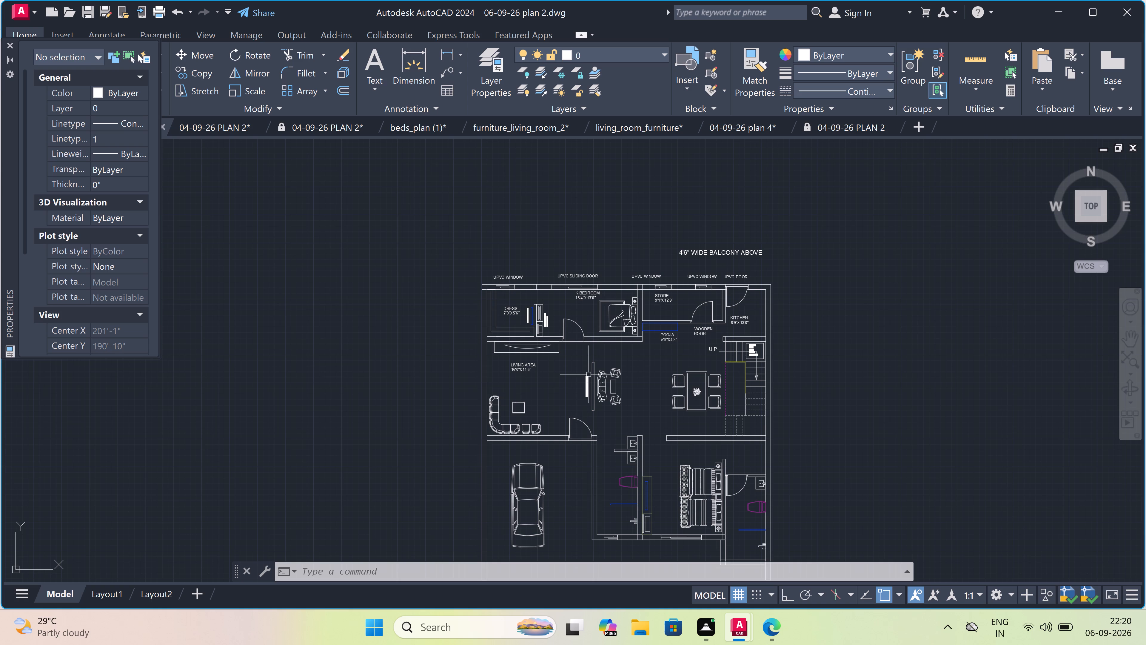
{"action": "scroll", "coordinate": [578, 464], "scroll_direction": "up", "scroll_amount": 3}
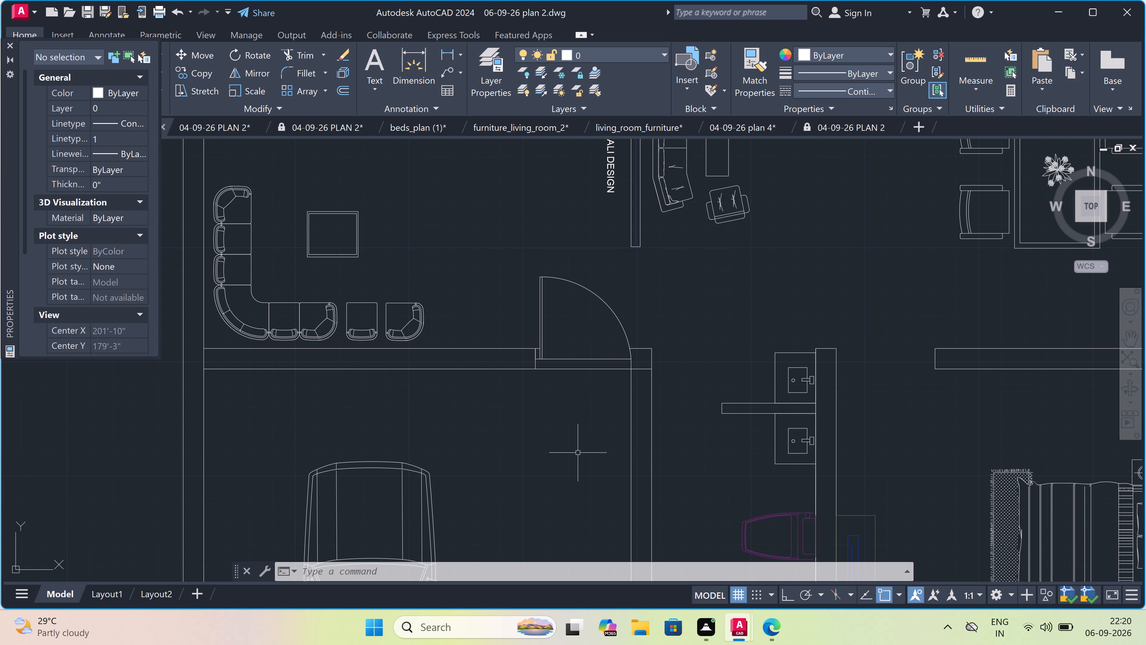
{"action": "scroll", "coordinate": [578, 453], "scroll_direction": "up", "scroll_amount": 1}
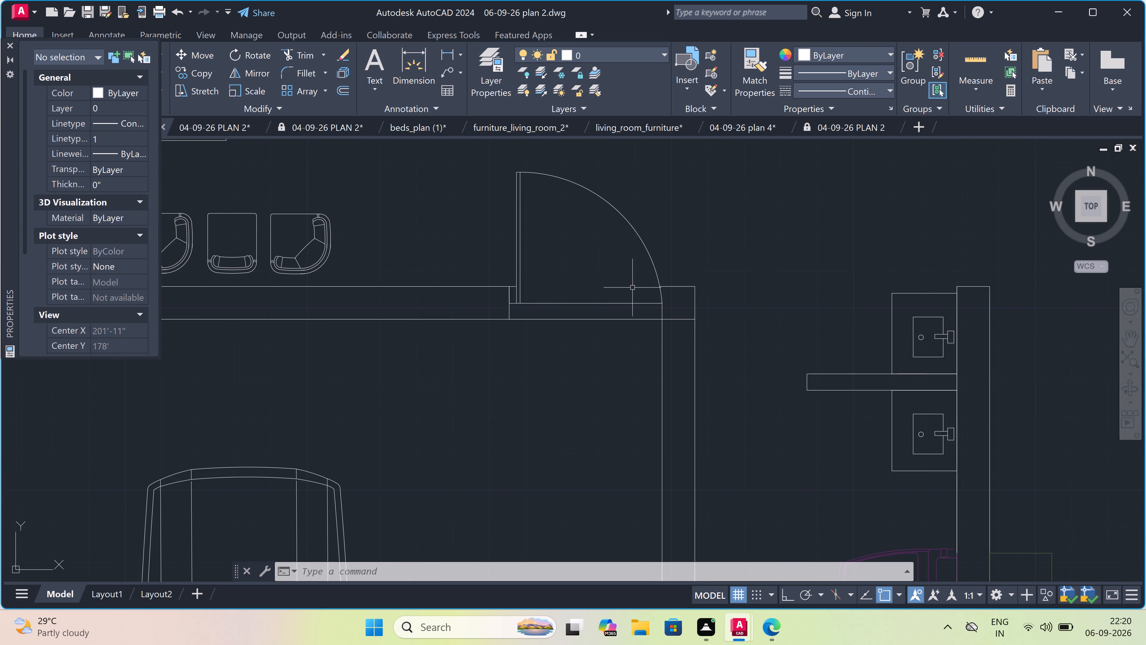
{"action": "scroll", "coordinate": [633, 288], "scroll_direction": "up", "scroll_amount": 2}
{"action": "scroll", "coordinate": [636, 291], "scroll_direction": "down", "scroll_amount": 1}
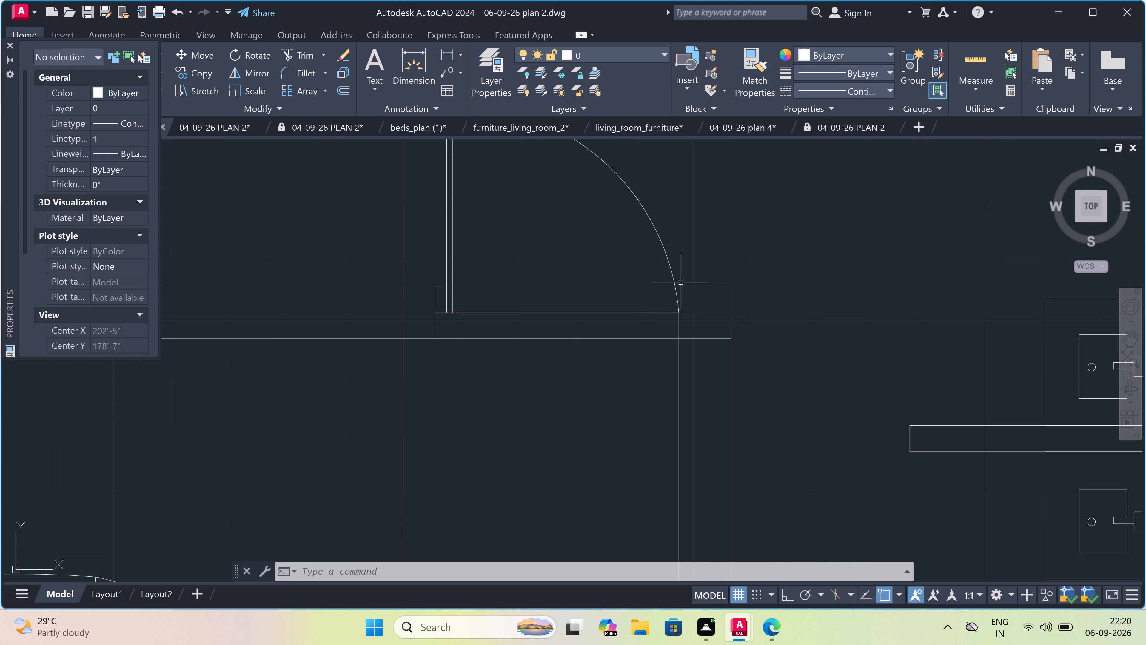
{"action": "scroll", "coordinate": [699, 279], "scroll_direction": "up", "scroll_amount": 2}
{"action": "scroll", "coordinate": [698, 279], "scroll_direction": "down", "scroll_amount": 1}
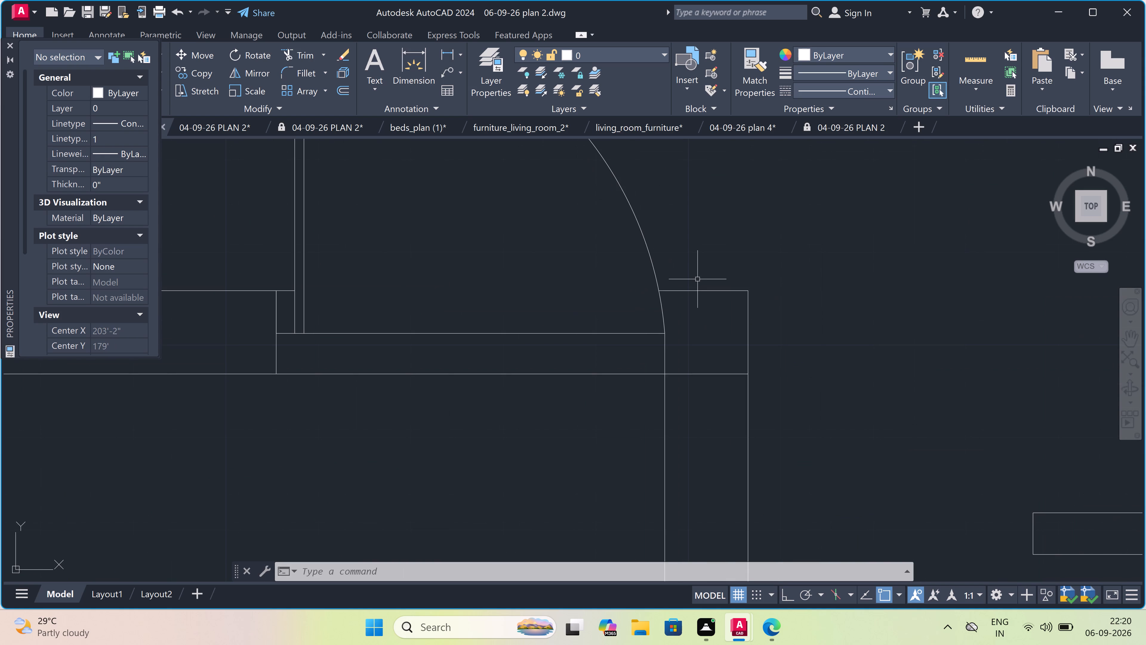
{"action": "scroll", "coordinate": [697, 279], "scroll_direction": "down", "scroll_amount": 1}
{"action": "scroll", "coordinate": [699, 278], "scroll_direction": "up", "scroll_amount": 1}
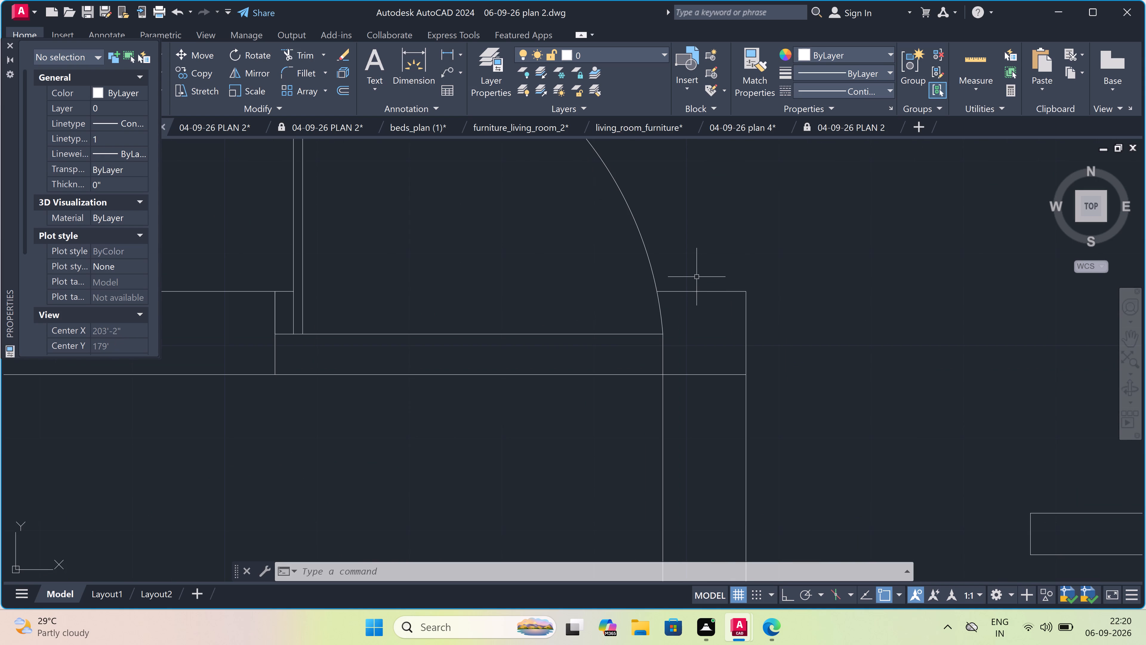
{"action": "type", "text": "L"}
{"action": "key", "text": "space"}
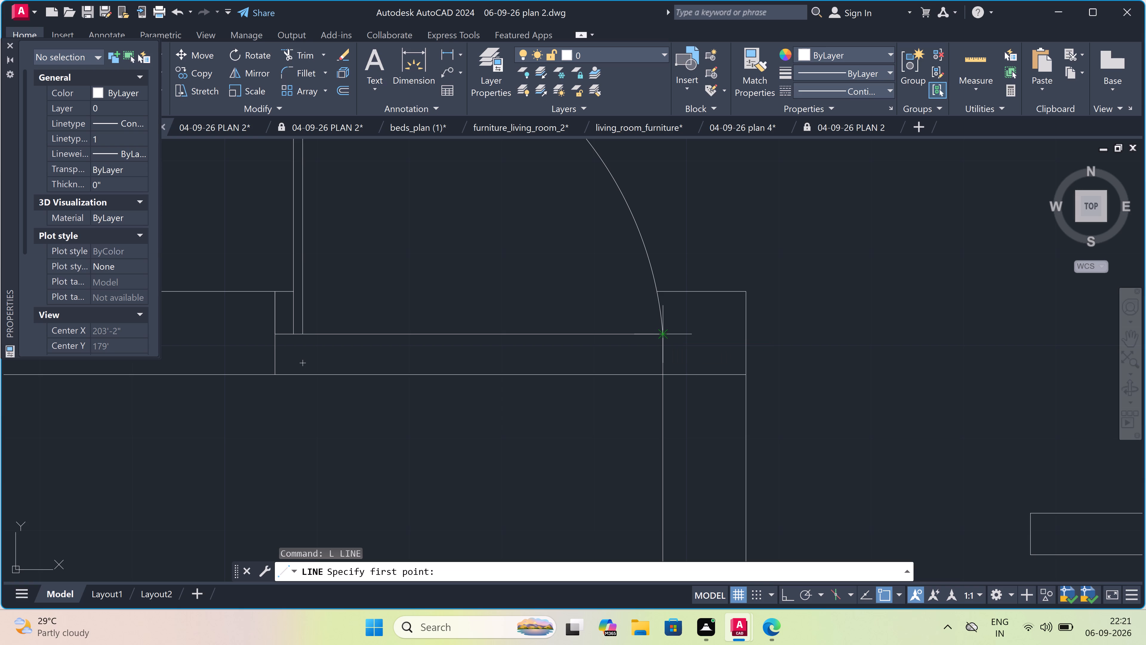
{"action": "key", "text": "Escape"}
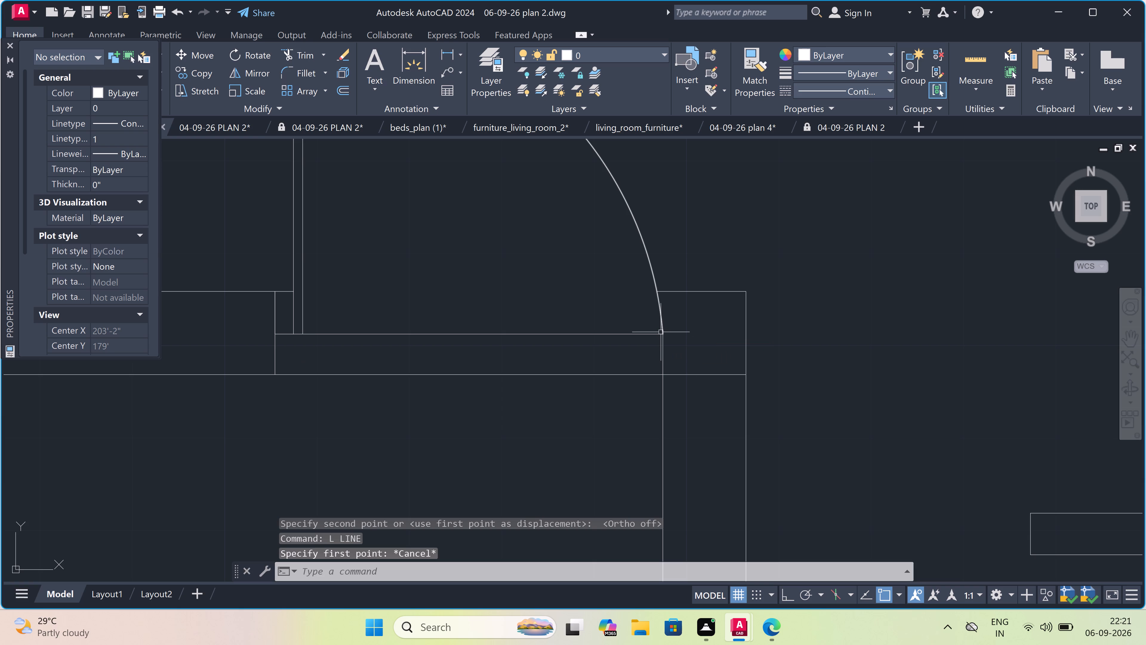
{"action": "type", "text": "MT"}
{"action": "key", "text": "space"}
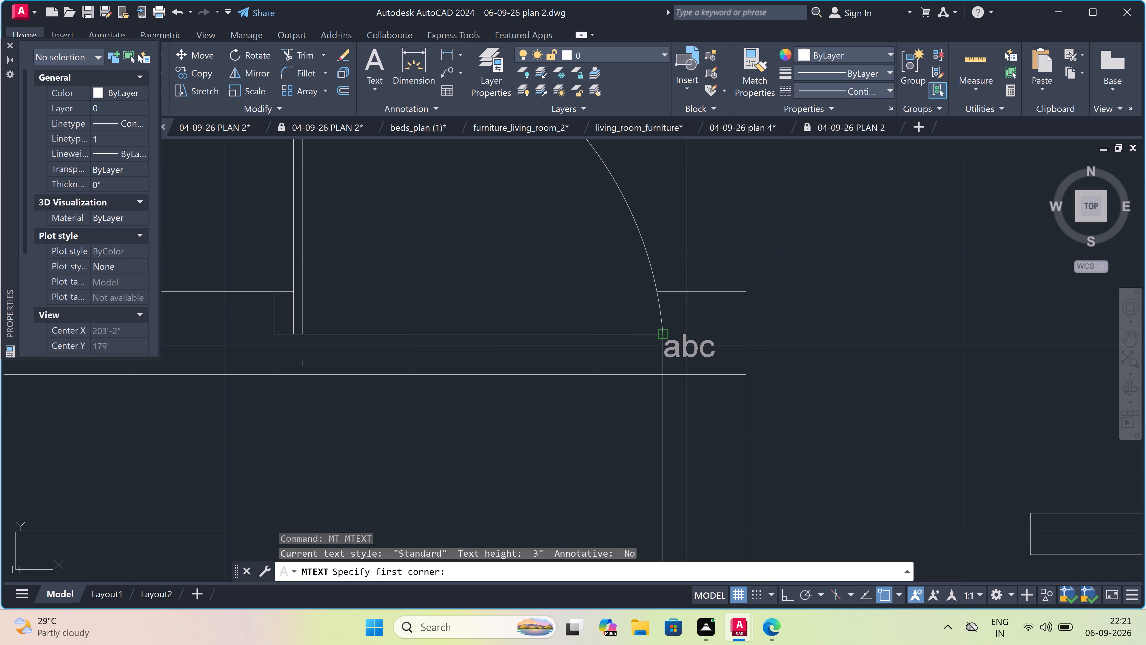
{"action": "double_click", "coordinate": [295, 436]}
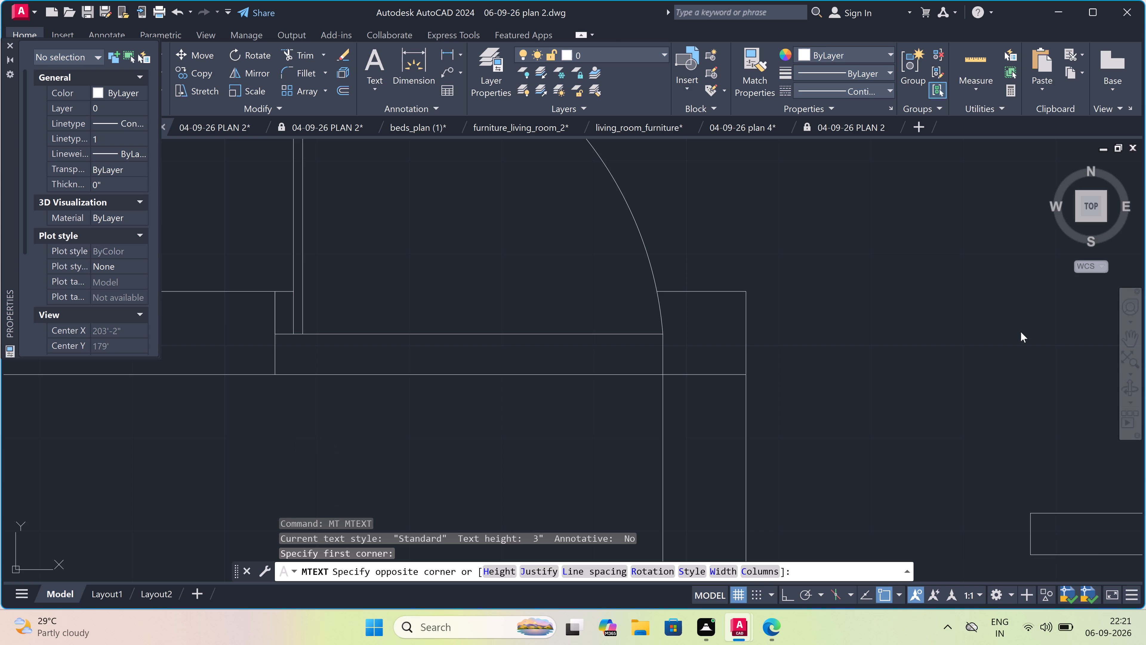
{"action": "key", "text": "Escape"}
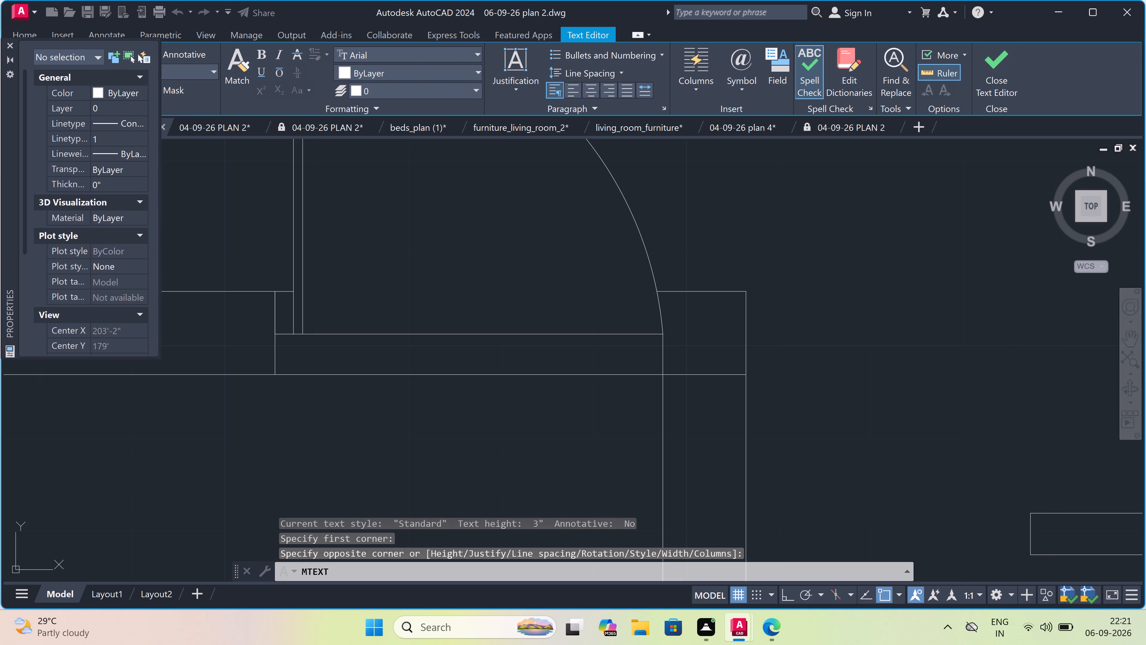
Add two-line multiline text reading "WOODEN DOOR" and "4' WIDE ENTRY" just south of the door opening between the living area and car parking.
{"action": "type", "text": "MT"}
{"action": "key", "text": "space"}
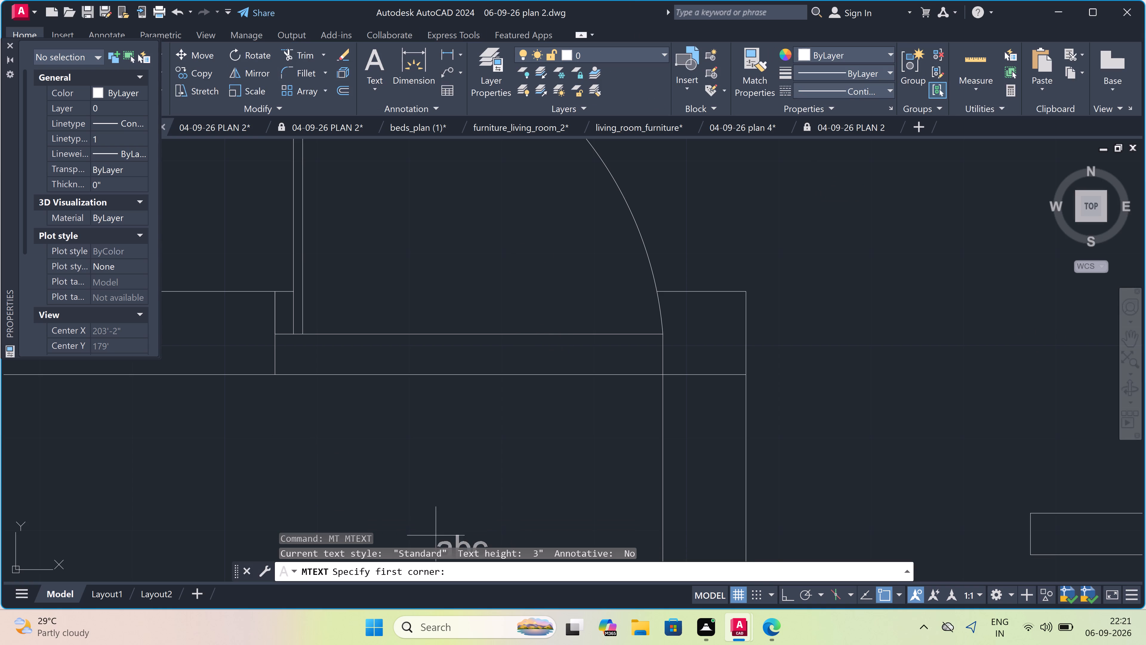
{"action": "left_click_drag", "start_coordinate": [272, 422], "coordinate": [275, 424]}
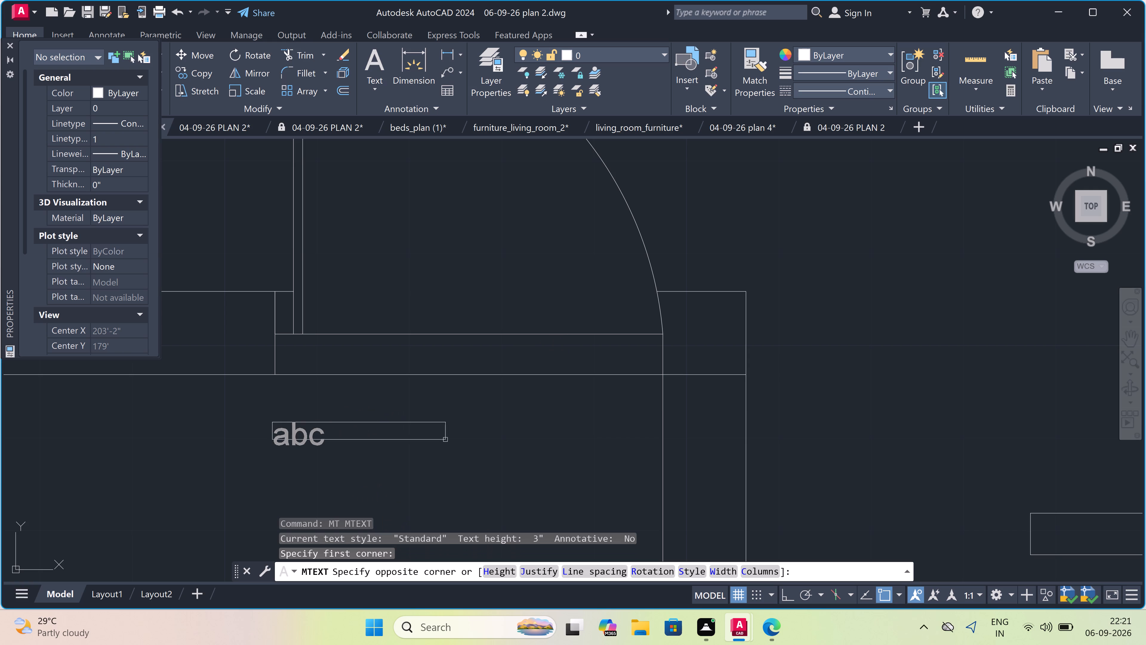
{"action": "left_click", "coordinate": [1009, 414]}
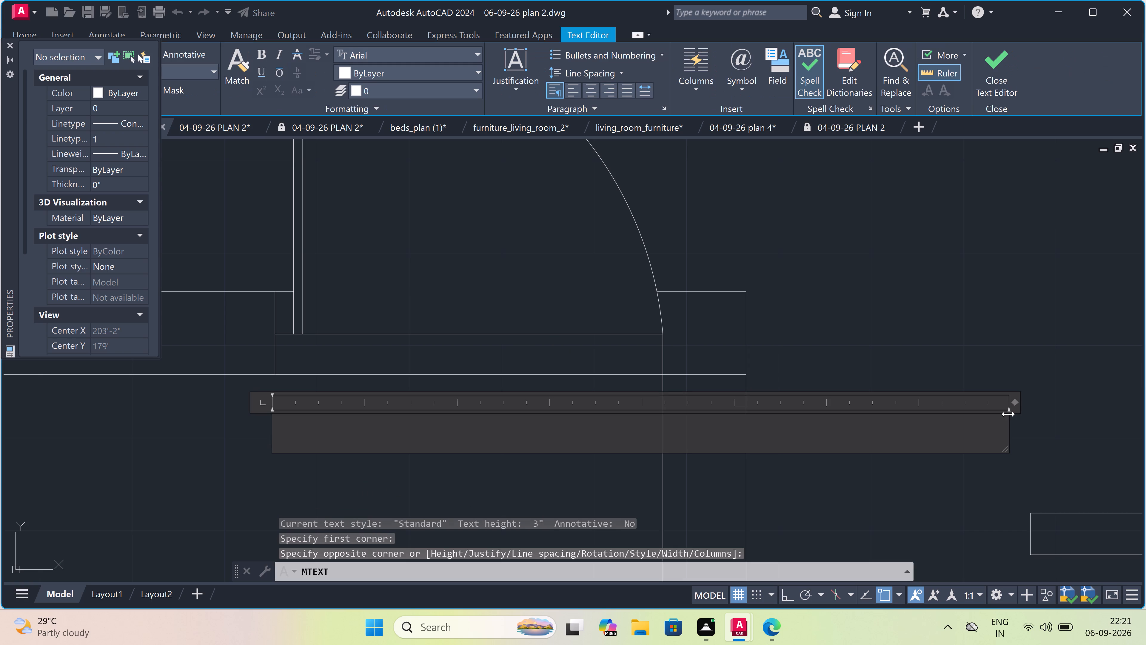
{"action": "key", "text": "w"}
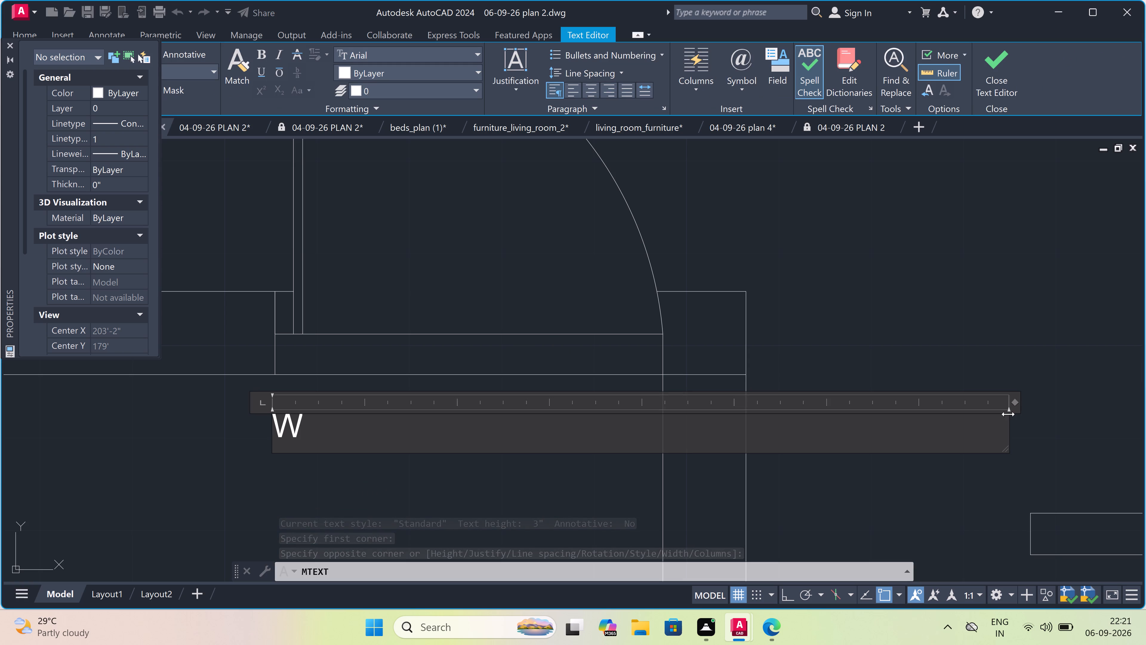
{"action": "key", "text": "o"}
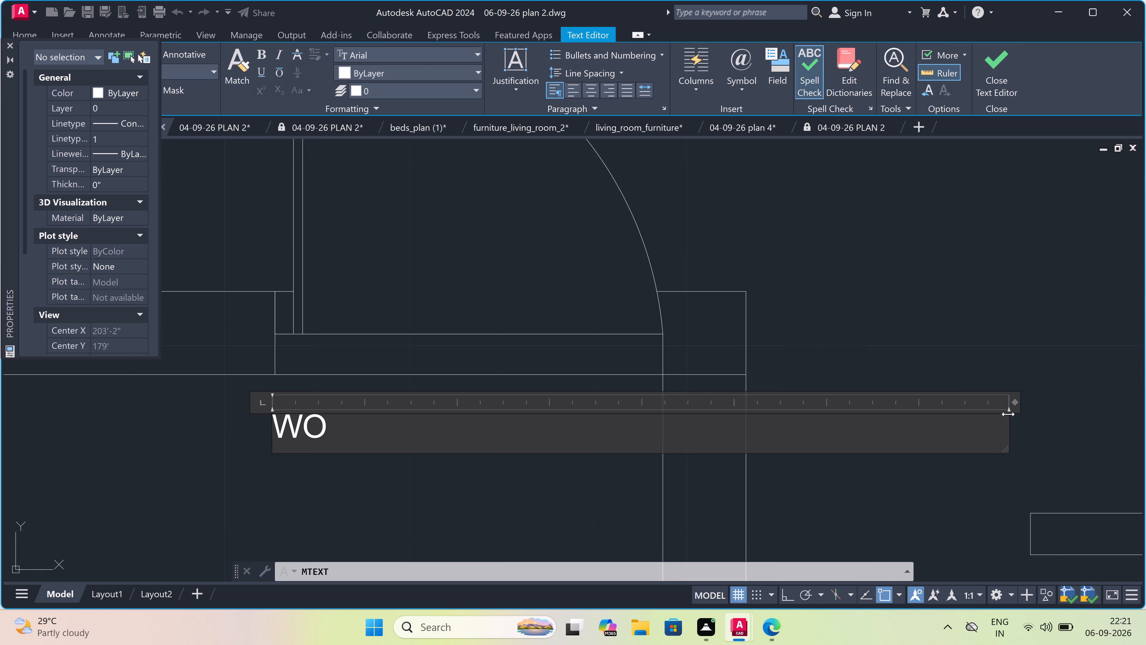
{"action": "type", "text": "ODEN"}
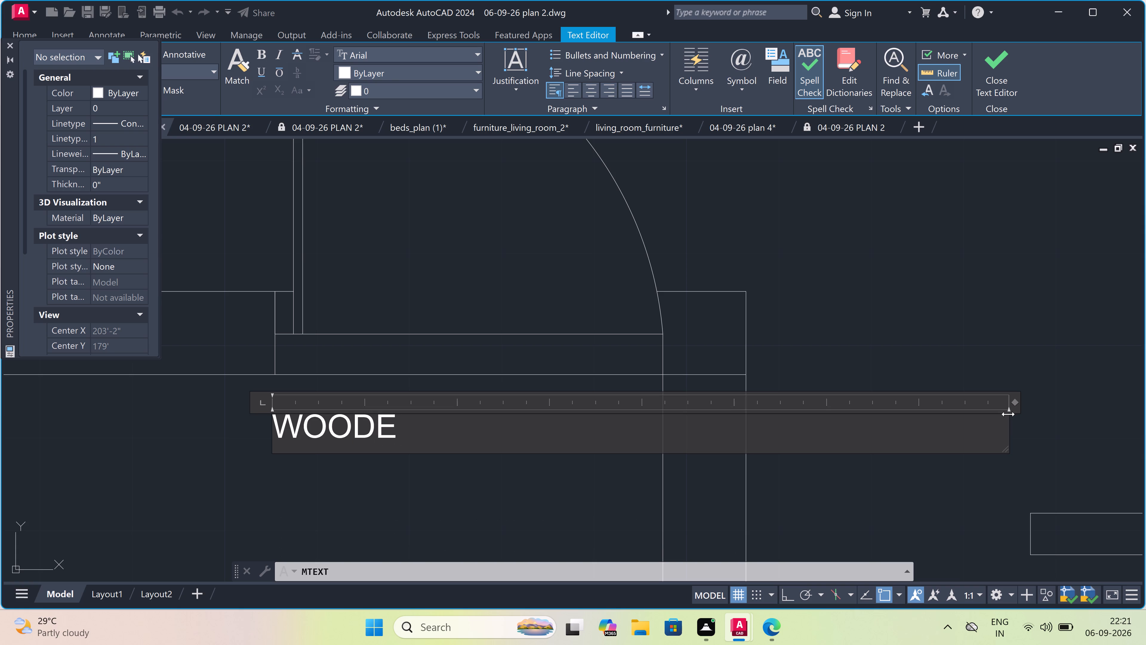
{"action": "key", "text": "space"}
{"action": "type", "text": "DOOR"}
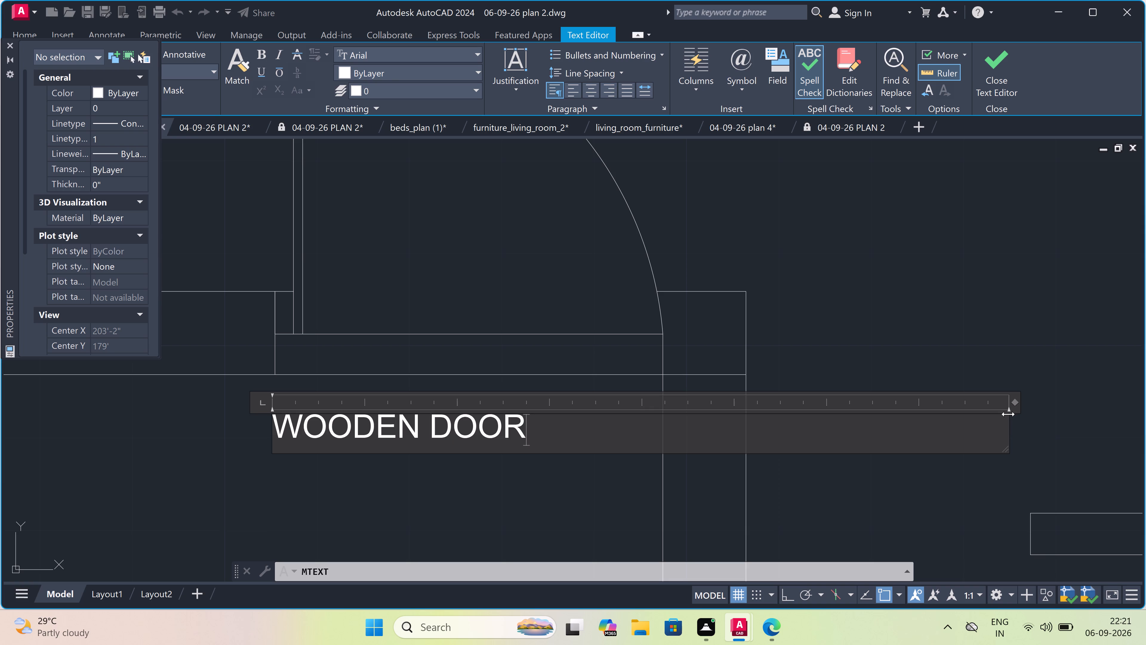
{"action": "key", "text": "Return"}
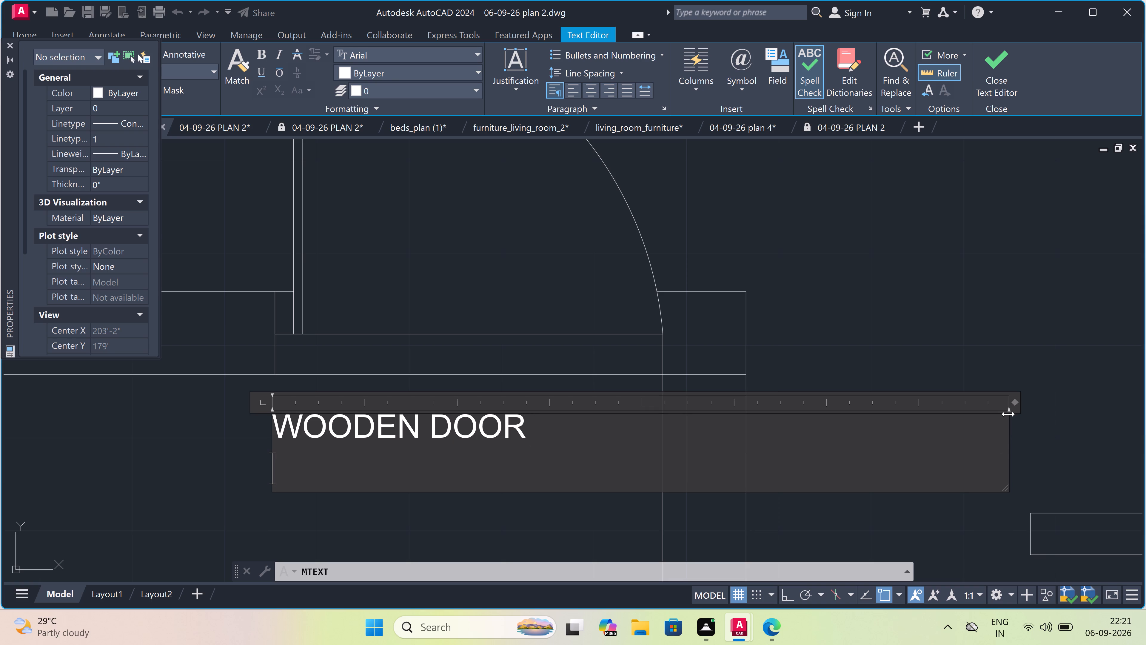
{"action": "key", "text": "4"}
{"action": "type", "text": "'"}
{"action": "key", "text": "space"}
{"action": "key", "text": "w"}
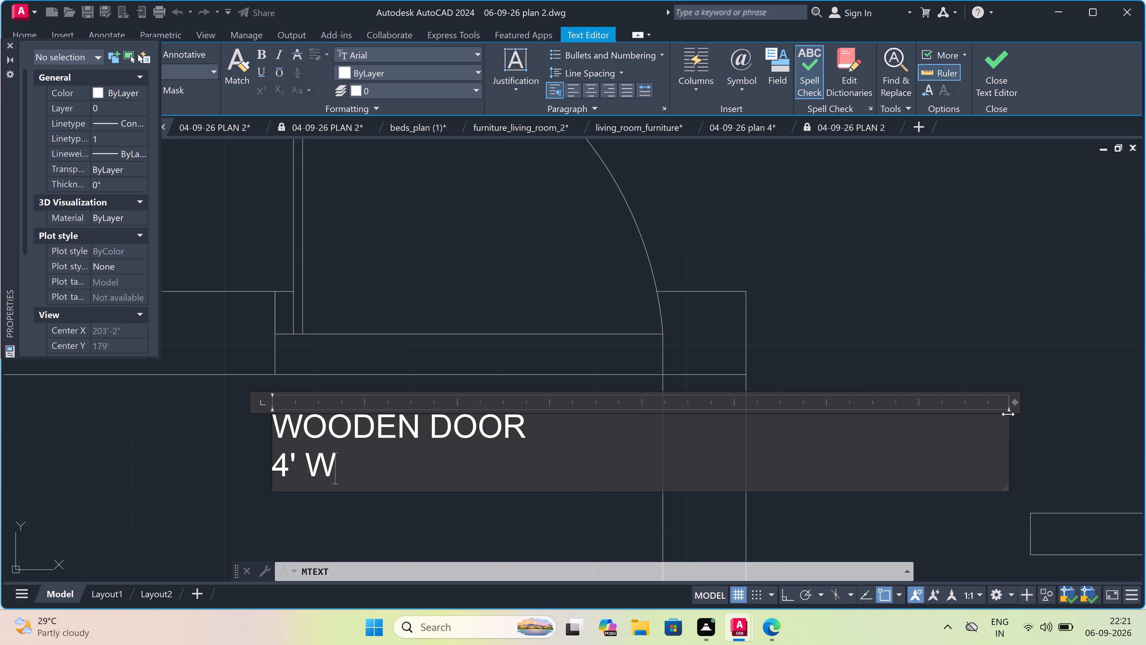
{"action": "type", "text": "IDE"}
{"action": "key", "text": "space"}
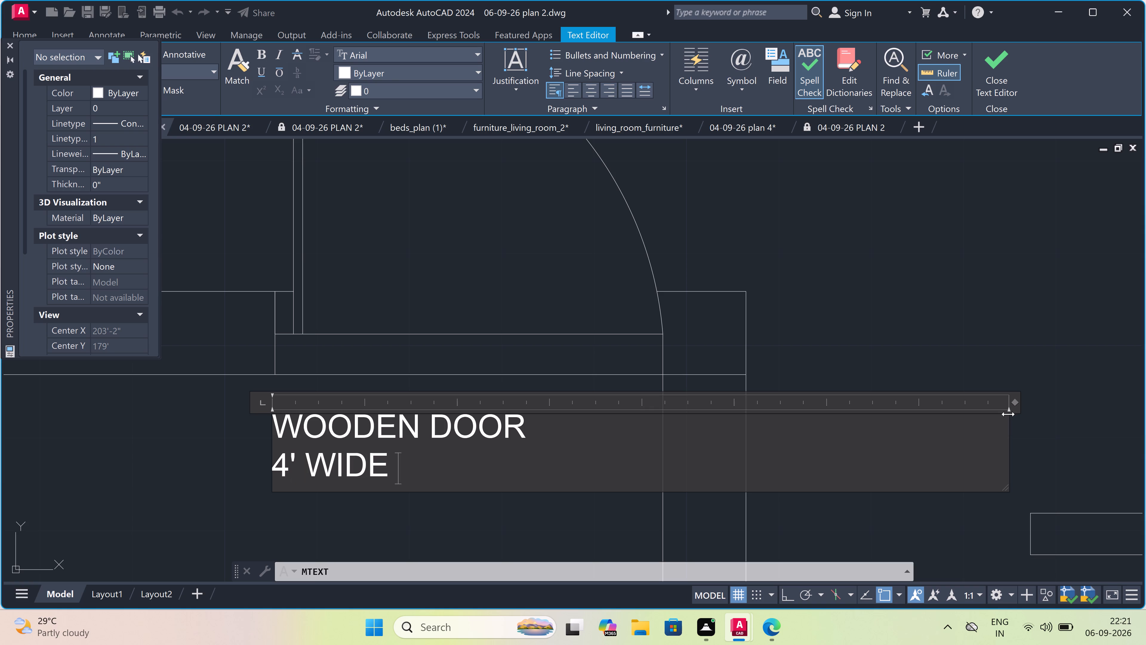
{"action": "type", "text": "EN"}
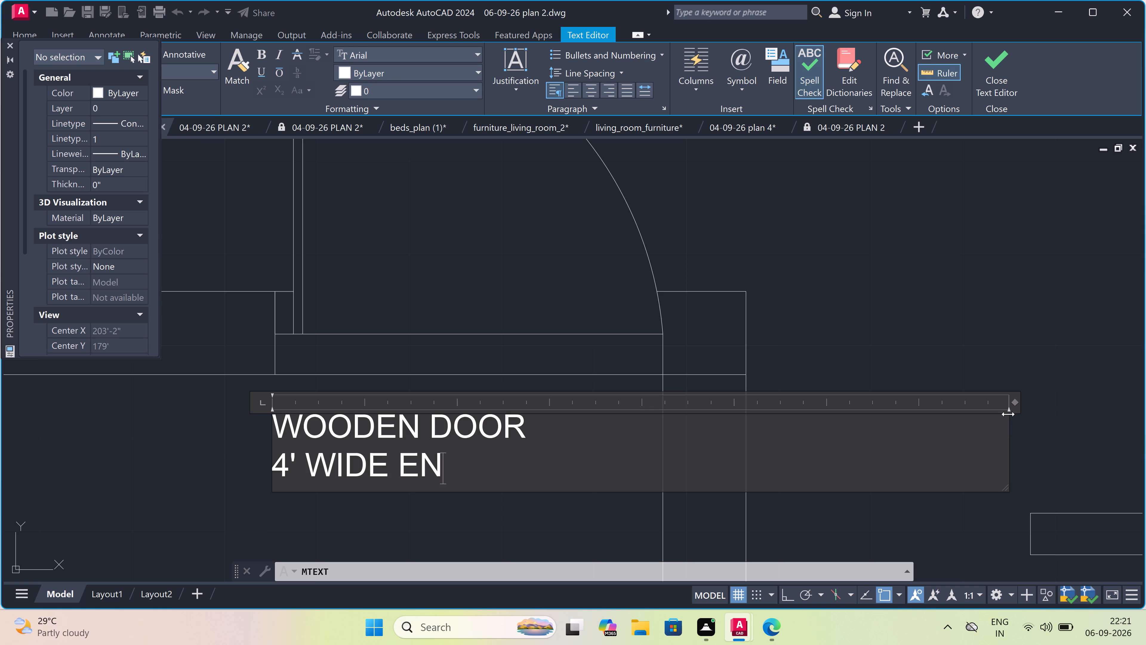
{"action": "type", "text": "TRY"}
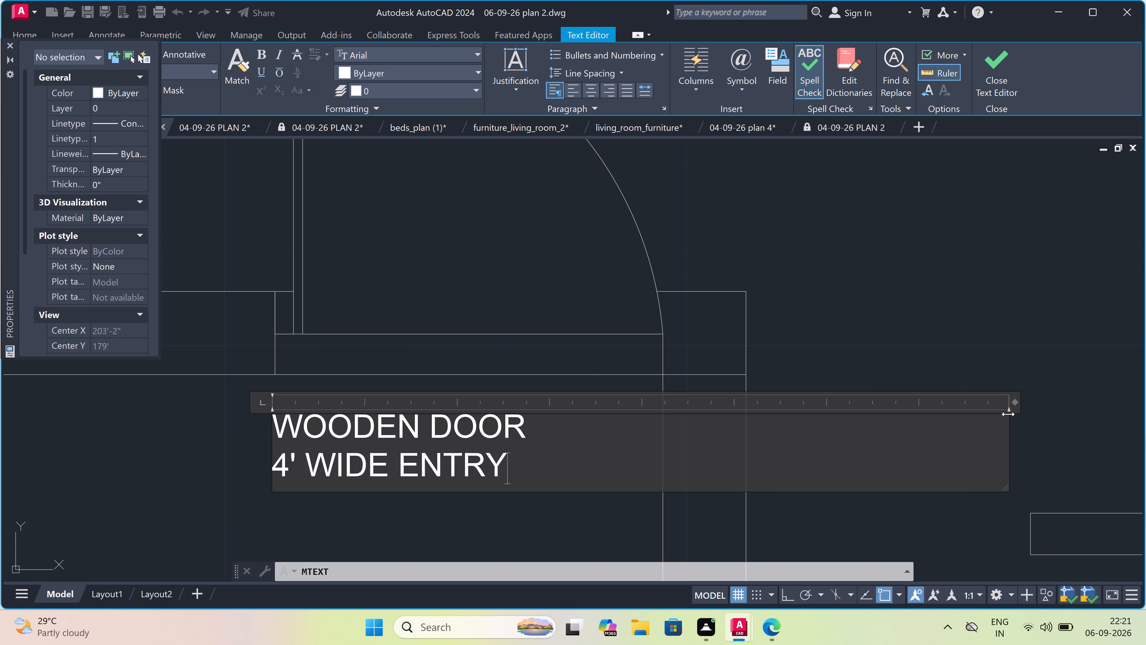
{"action": "left_click", "coordinate": [116, 470]}
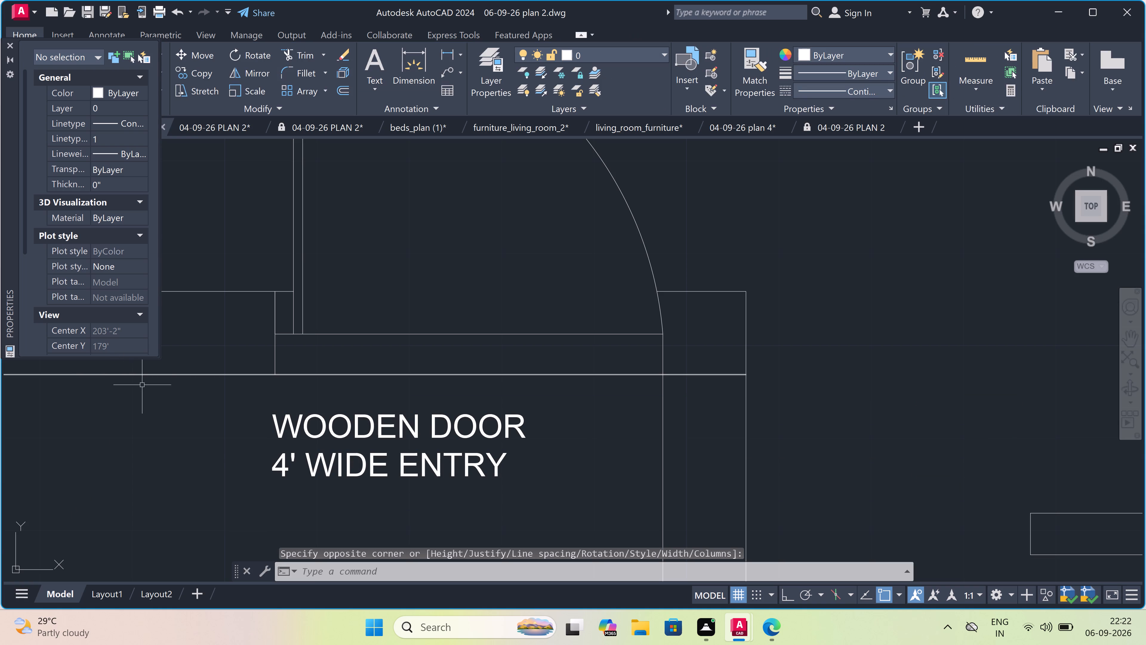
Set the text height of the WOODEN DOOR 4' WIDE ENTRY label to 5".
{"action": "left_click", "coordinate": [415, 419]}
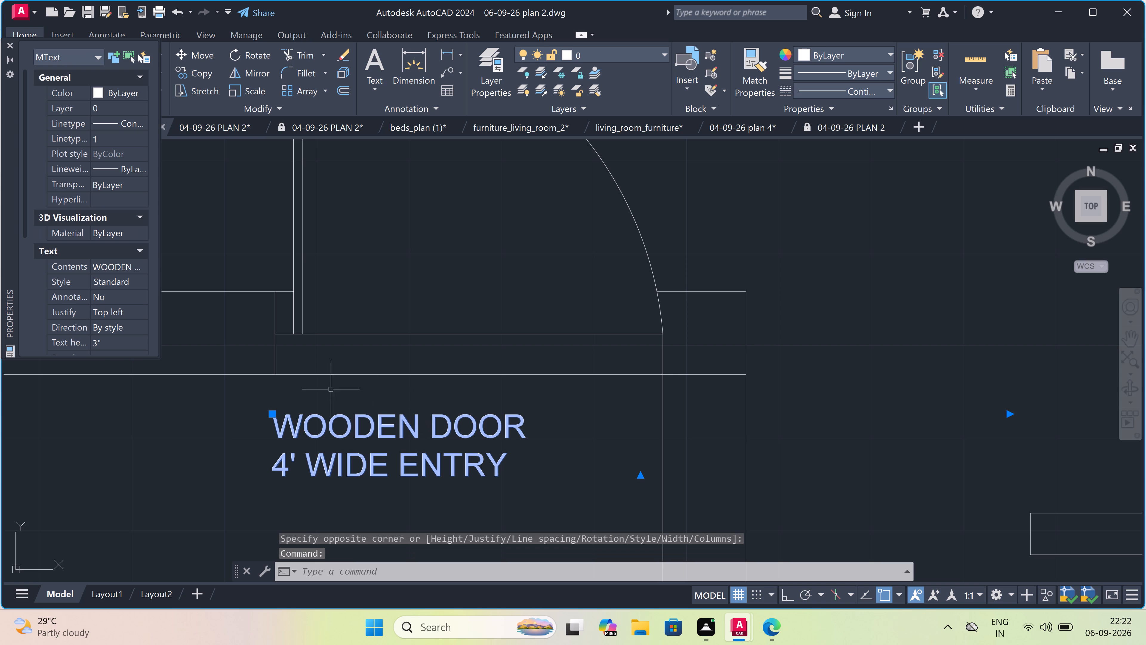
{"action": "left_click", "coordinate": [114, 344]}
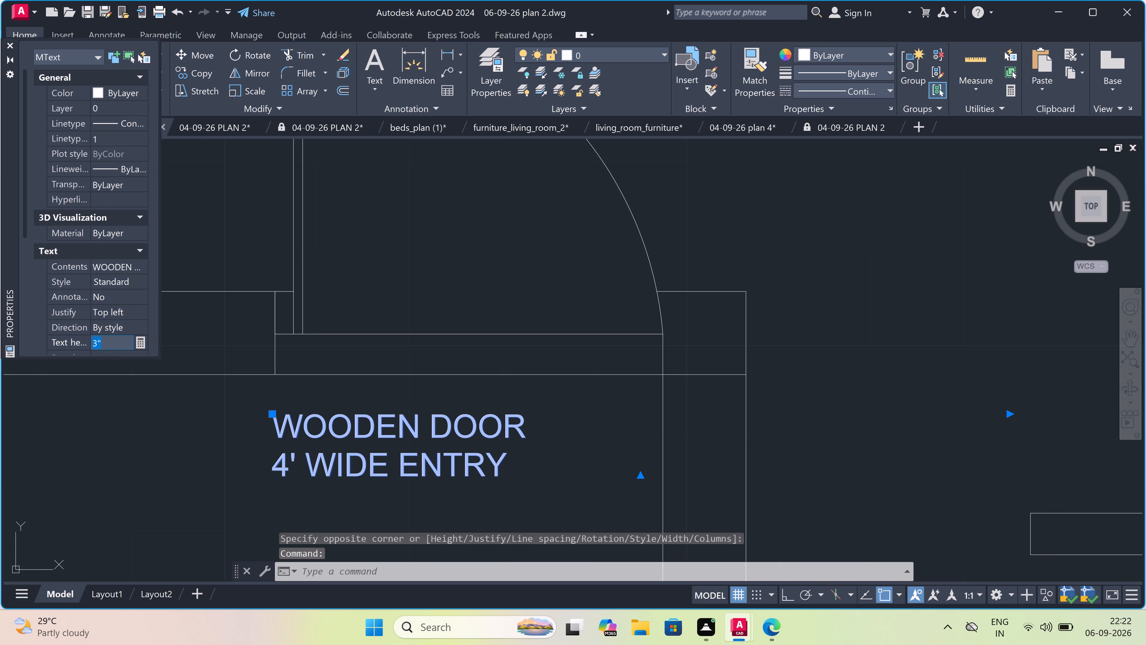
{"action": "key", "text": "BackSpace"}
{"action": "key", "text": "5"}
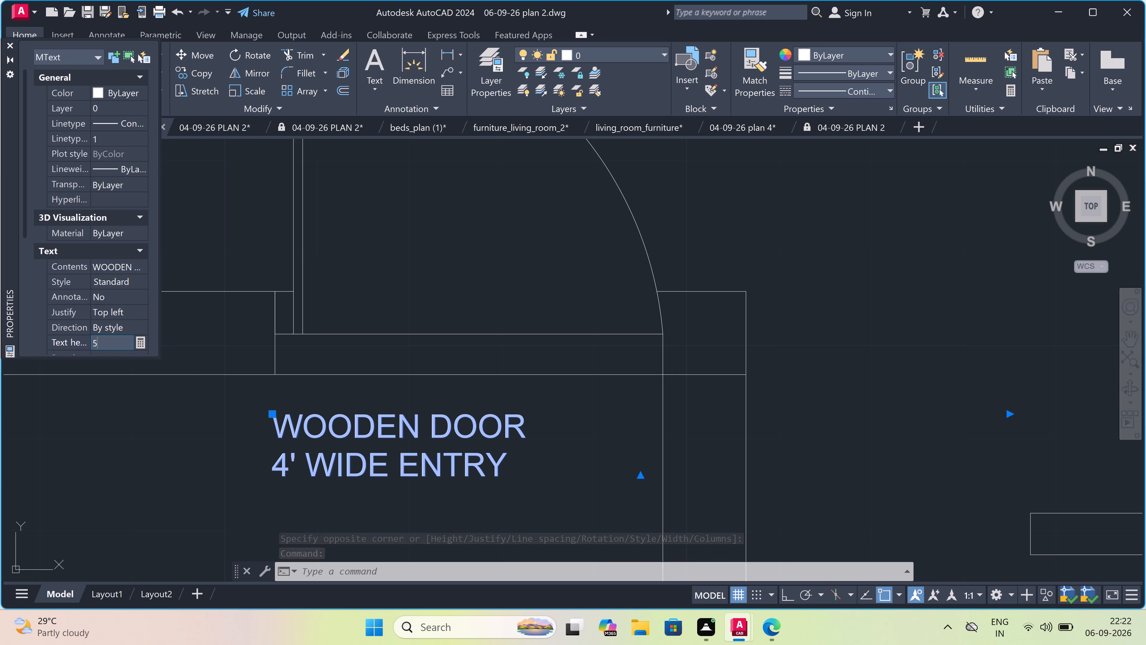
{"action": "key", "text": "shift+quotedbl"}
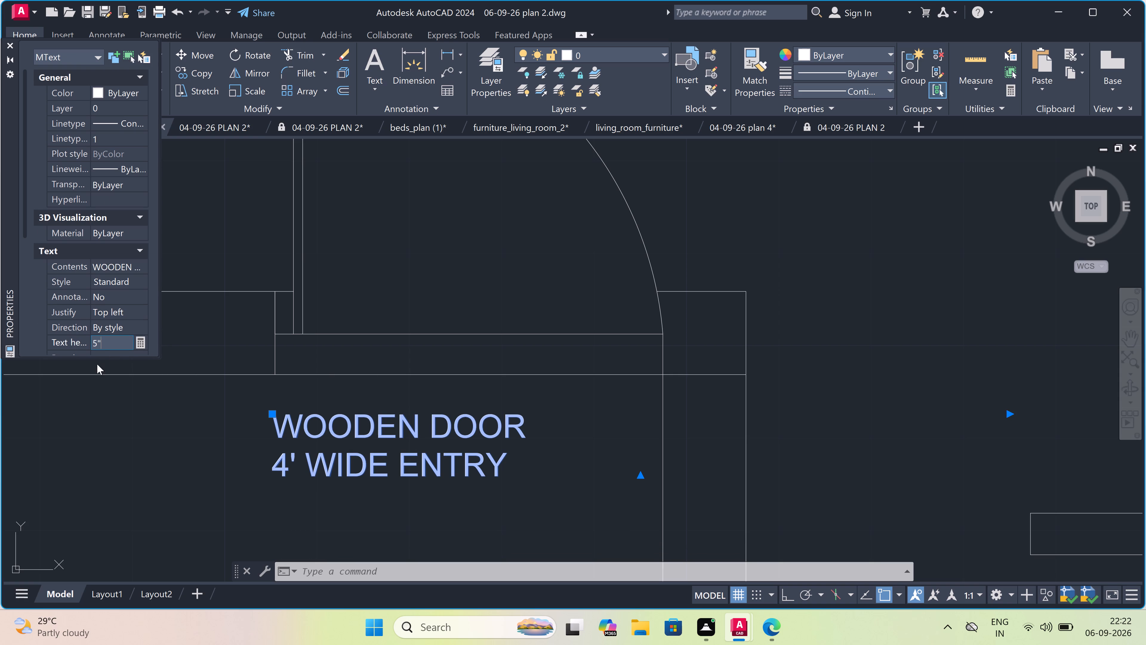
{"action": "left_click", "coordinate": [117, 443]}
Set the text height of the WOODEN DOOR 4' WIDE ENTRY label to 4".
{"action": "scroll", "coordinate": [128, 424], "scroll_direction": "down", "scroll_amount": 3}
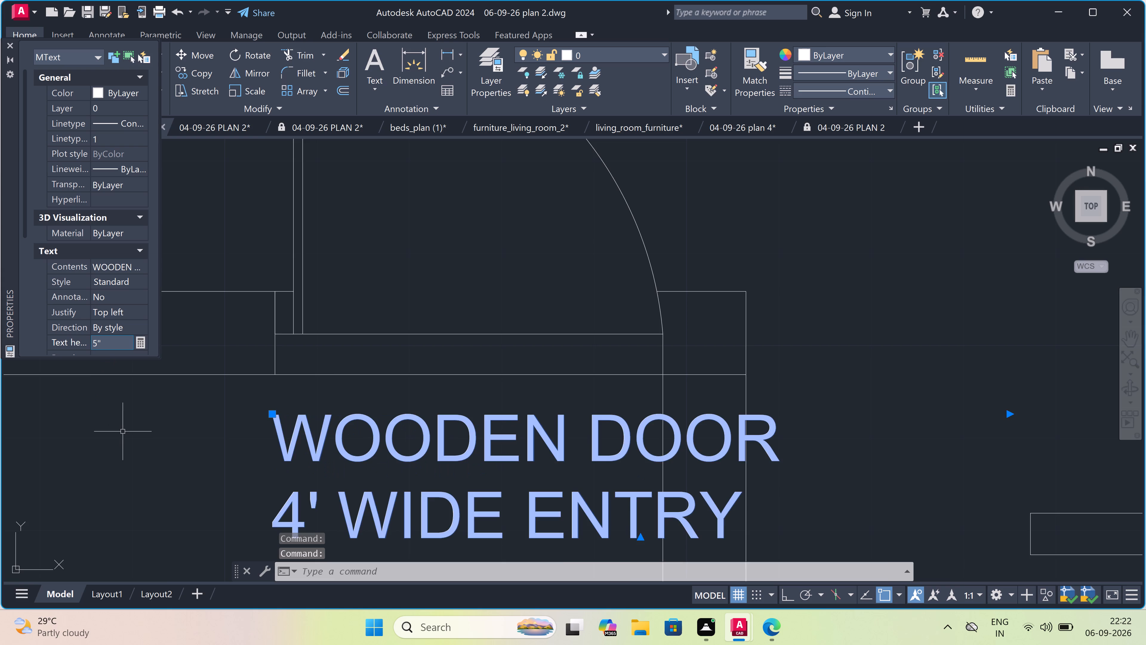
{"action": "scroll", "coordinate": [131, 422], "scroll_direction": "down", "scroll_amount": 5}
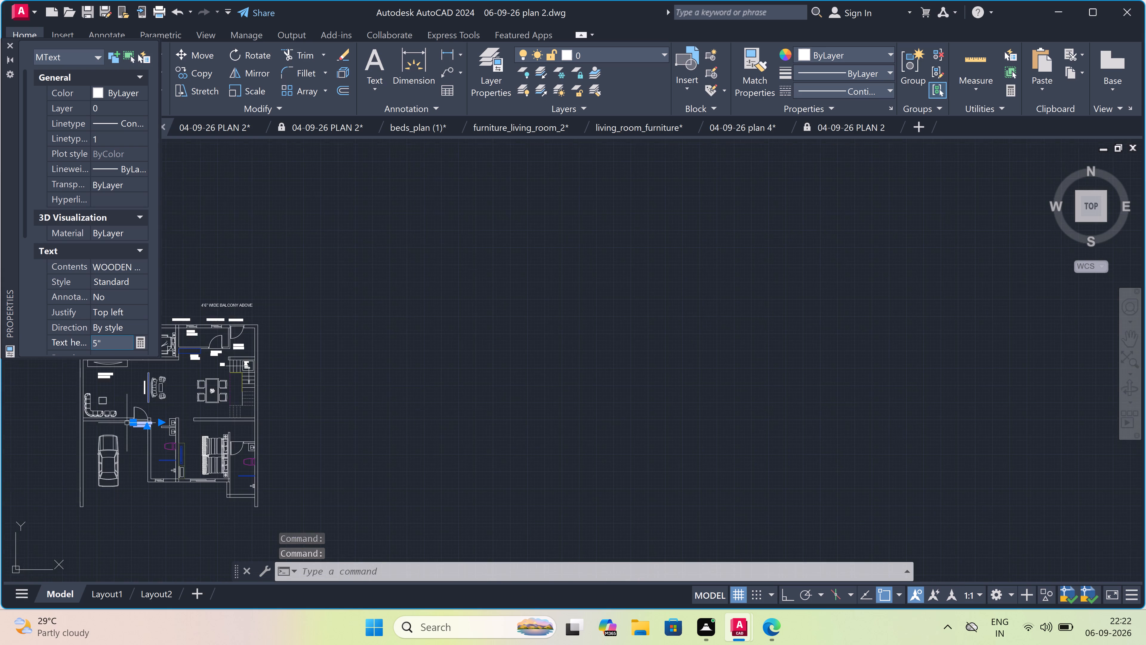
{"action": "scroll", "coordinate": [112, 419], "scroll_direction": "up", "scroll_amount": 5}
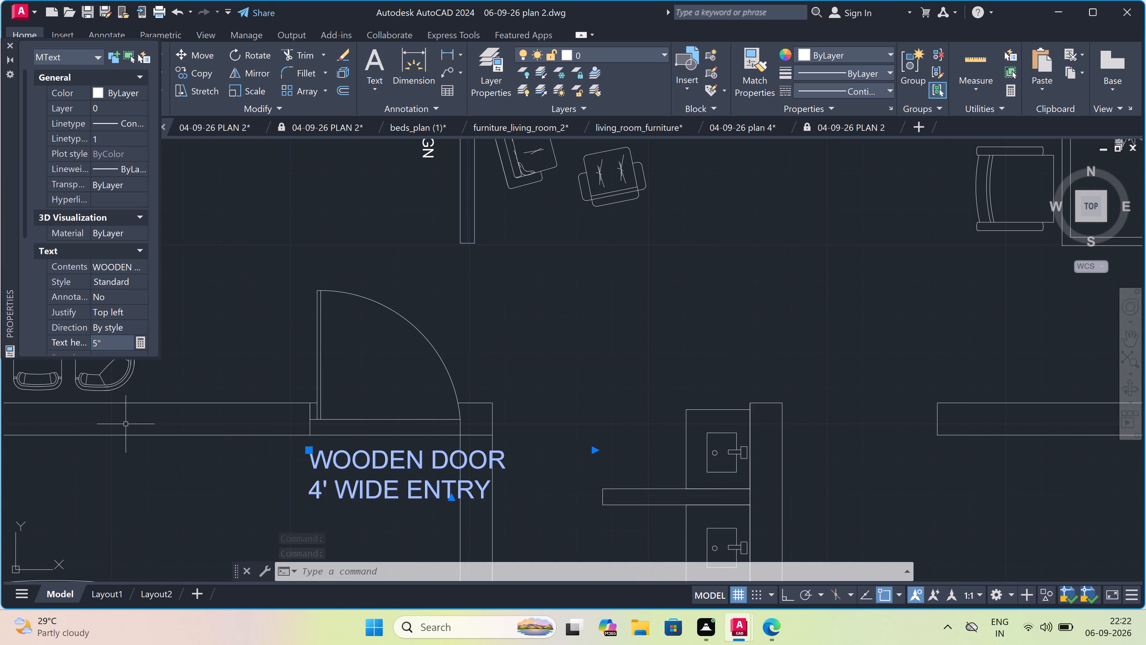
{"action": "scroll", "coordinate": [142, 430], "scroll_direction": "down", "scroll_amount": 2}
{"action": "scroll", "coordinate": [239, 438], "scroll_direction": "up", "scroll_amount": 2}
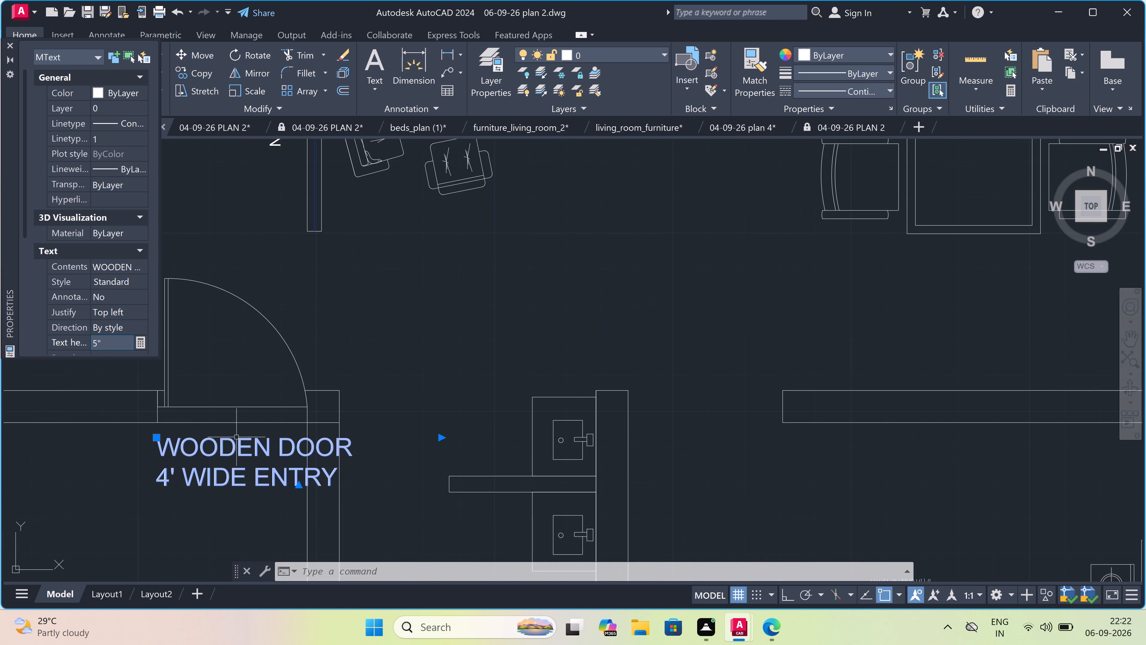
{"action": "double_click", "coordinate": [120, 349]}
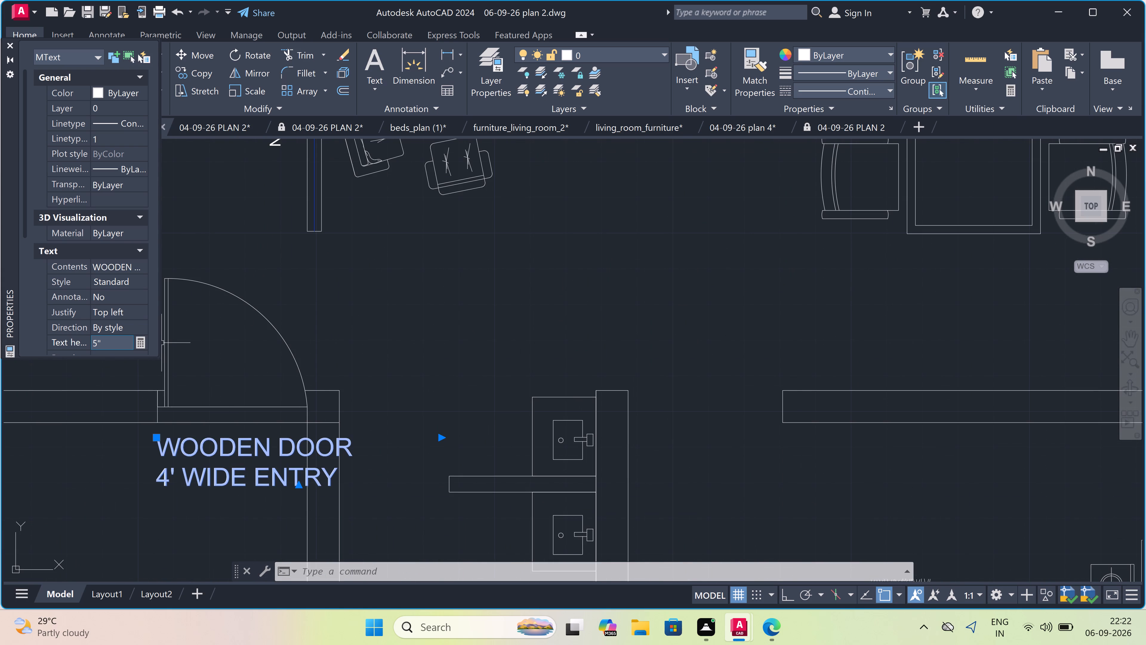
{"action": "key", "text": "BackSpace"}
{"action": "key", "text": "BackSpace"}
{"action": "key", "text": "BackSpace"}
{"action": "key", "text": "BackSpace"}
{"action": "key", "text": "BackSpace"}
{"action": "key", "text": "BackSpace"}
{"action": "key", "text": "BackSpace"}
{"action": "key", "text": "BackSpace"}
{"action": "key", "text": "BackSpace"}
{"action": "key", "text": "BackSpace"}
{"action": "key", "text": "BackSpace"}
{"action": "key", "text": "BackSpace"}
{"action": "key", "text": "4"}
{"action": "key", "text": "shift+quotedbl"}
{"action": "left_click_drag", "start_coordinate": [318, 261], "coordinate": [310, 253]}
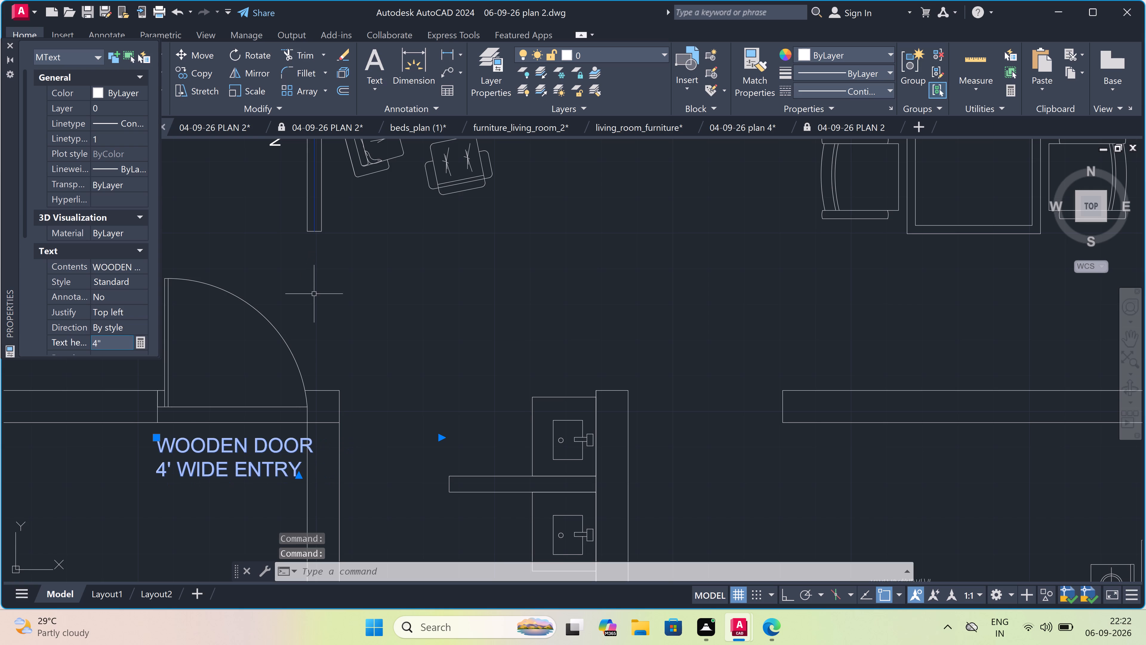
Set the text height of the WOODEN DOOR 4' WIDE ENTRY label to 3" and deselect it.
{"action": "left_click", "coordinate": [115, 343]}
{"action": "key", "text": "BackSpace"}
{"action": "key", "text": "3"}
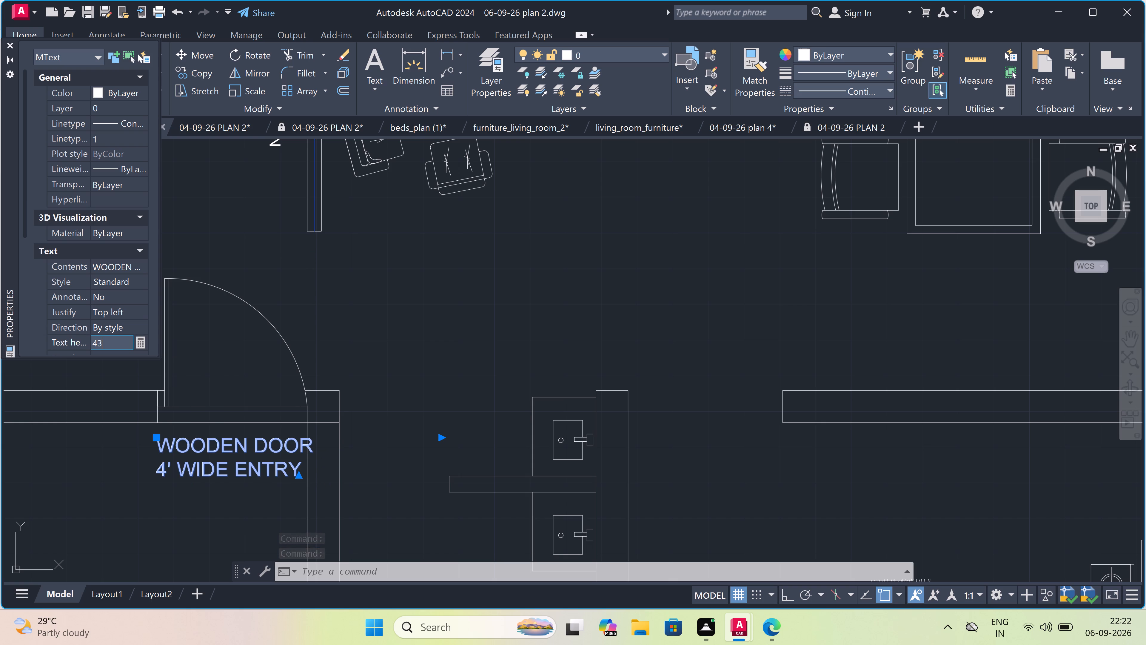
{"action": "key", "text": "shift+quotedbl"}
{"action": "key", "text": "BackSpace"}
{"action": "key", "text": "BackSpace"}
{"action": "key", "text": "BackSpace"}
{"action": "key", "text": "BackSpace"}
{"action": "key", "text": "BackSpace"}
{"action": "key", "text": "BackSpace"}
{"action": "key", "text": "BackSpace"}
{"action": "key", "text": "BackSpace"}
{"action": "key", "text": "BackSpace"}
{"action": "key", "text": "BackSpace"}
{"action": "key", "text": "BackSpace"}
{"action": "key", "text": "BackSpace"}
{"action": "key", "text": "BackSpace"}
{"action": "key", "text": "BackSpace"}
{"action": "key", "text": "BackSpace"}
{"action": "key", "text": "3"}
{"action": "key", "text": "shift+quotedbl"}
{"action": "double_click", "coordinate": [292, 287]}
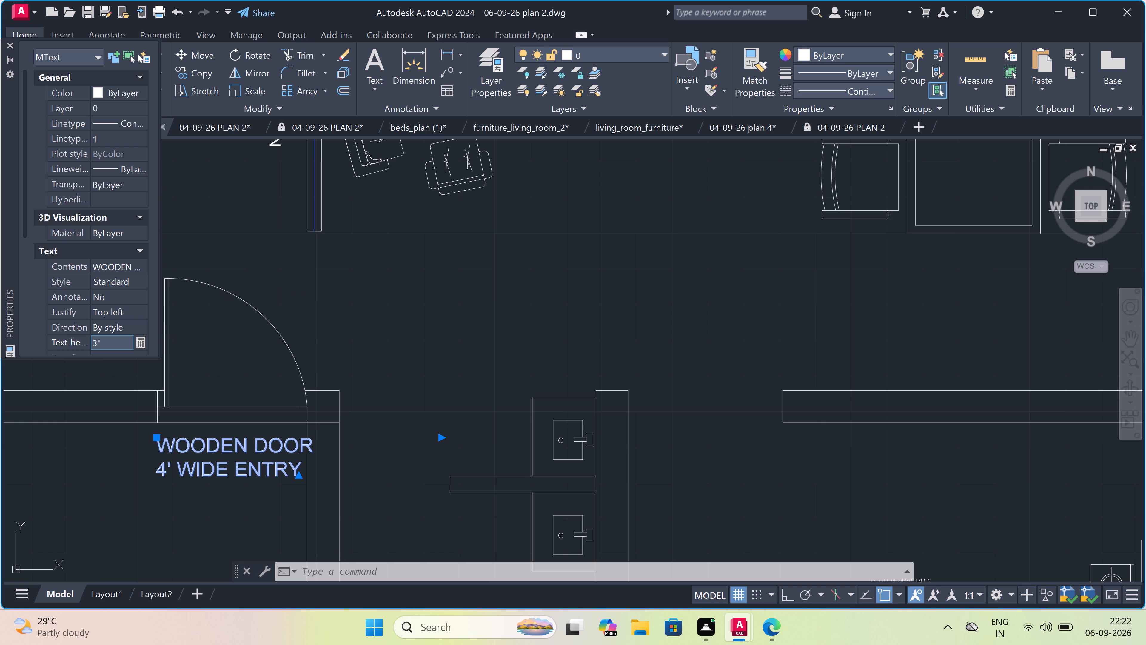
{"action": "key", "text": "Escape"}
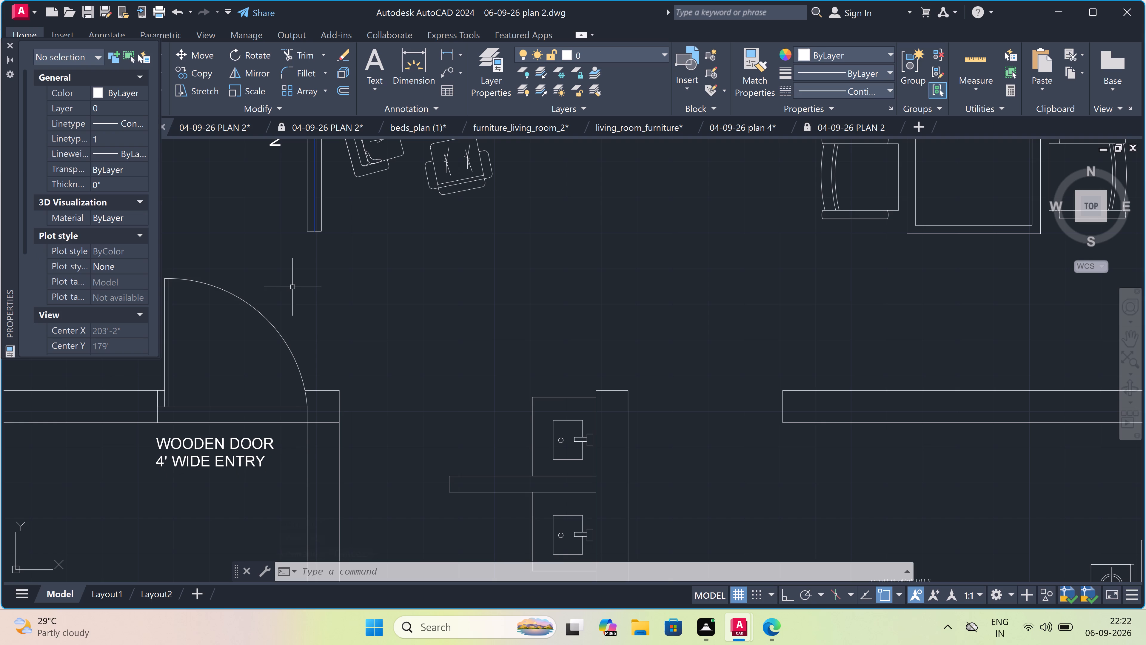
Draw a vertical line with Ortho on across the wall between the living area and car parking, near the wall's west end.
{"action": "scroll", "coordinate": [293, 288], "scroll_direction": "down", "scroll_amount": 5}
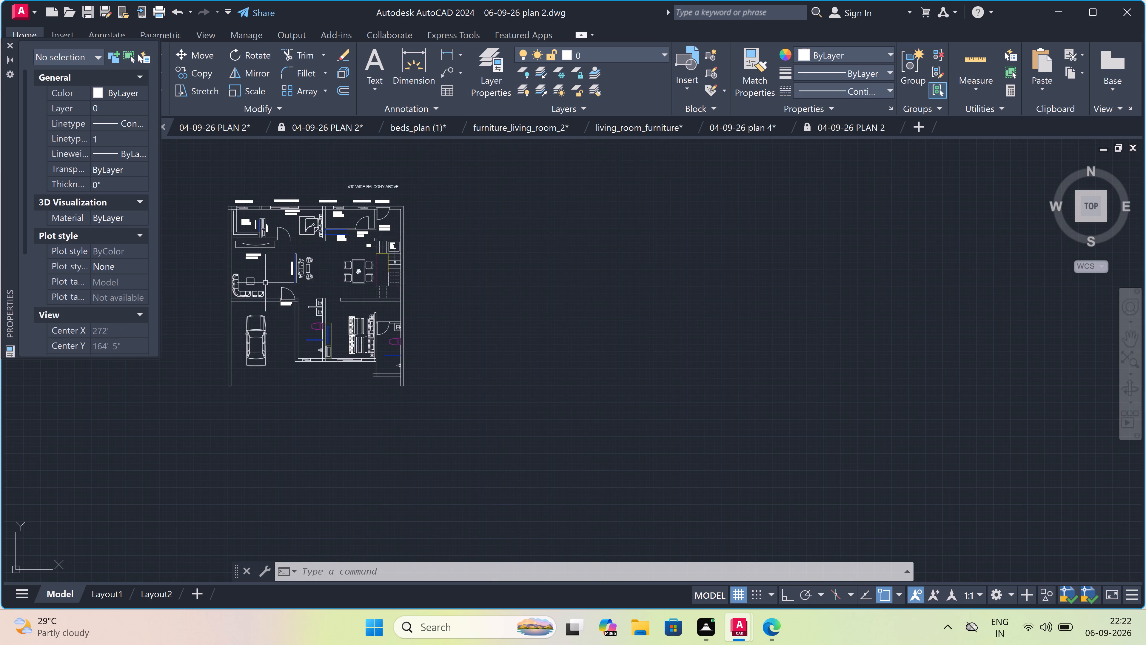
{"action": "scroll", "coordinate": [244, 293], "scroll_direction": "up", "scroll_amount": 5}
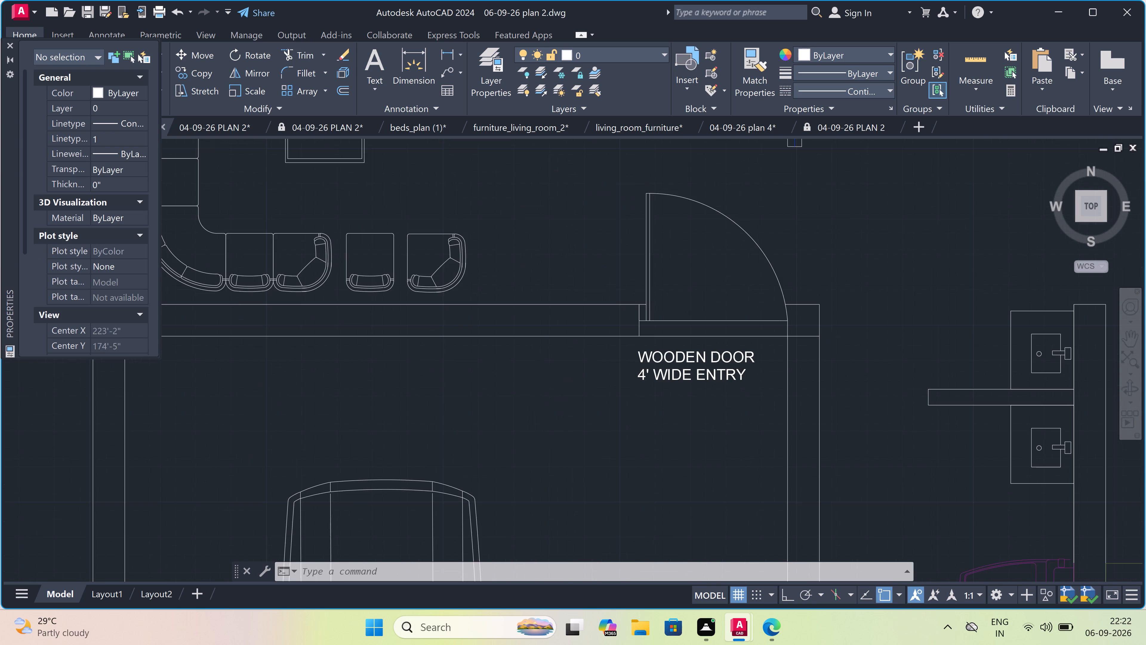
{"action": "scroll", "coordinate": [243, 313], "scroll_direction": "down", "scroll_amount": 2}
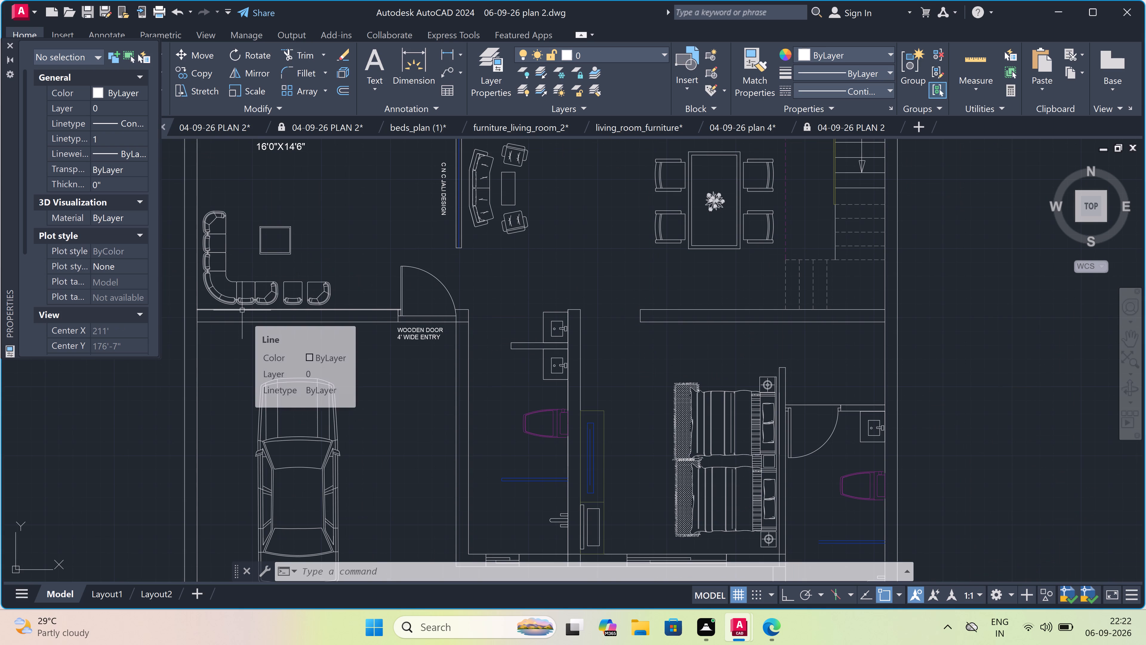
{"action": "scroll", "coordinate": [244, 302], "scroll_direction": "up", "scroll_amount": 2}
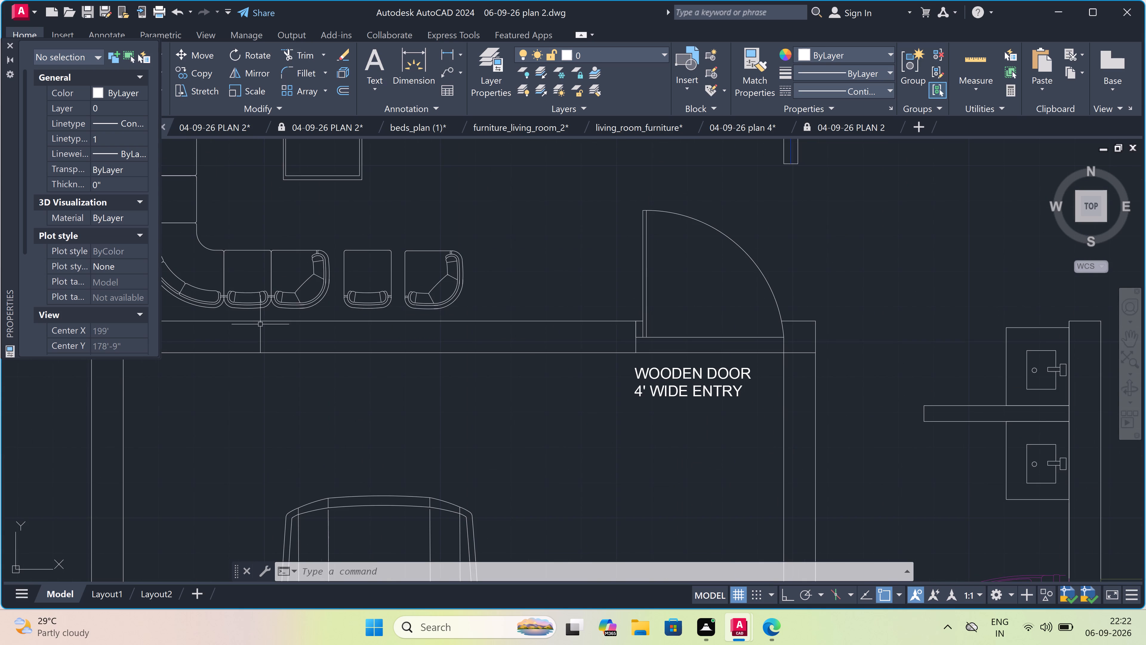
{"action": "type", "text": "L"}
{"action": "key", "text": "space"}
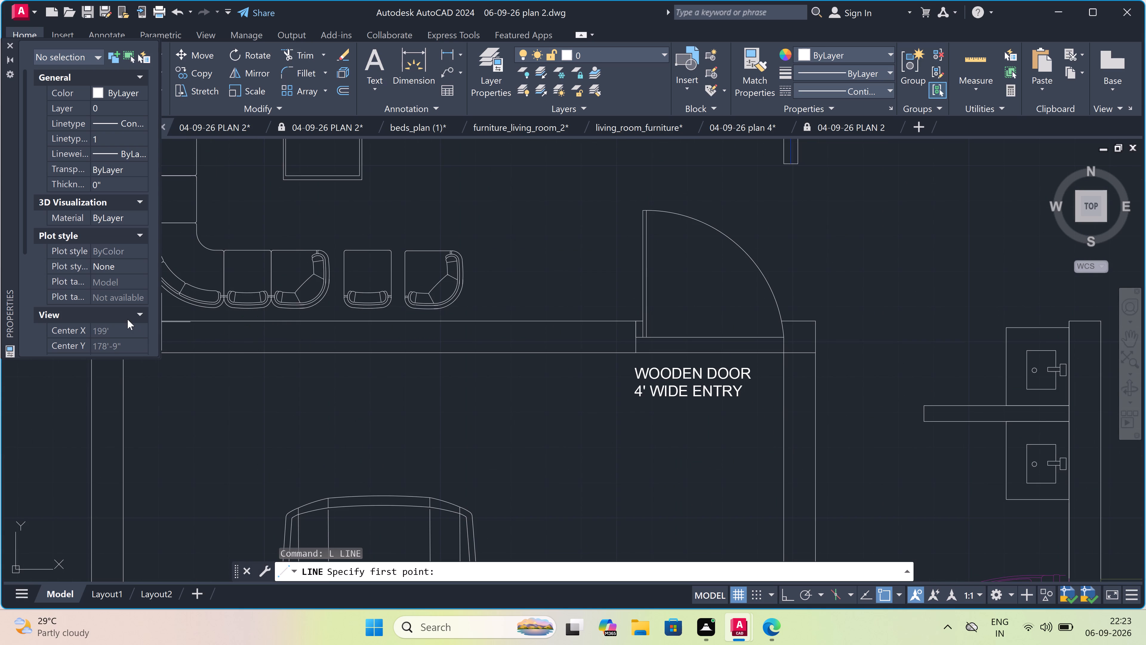
{"action": "scroll", "coordinate": [157, 322], "scroll_direction": "down", "scroll_amount": 3}
{"action": "scroll", "coordinate": [166, 324], "scroll_direction": "up", "scroll_amount": 1}
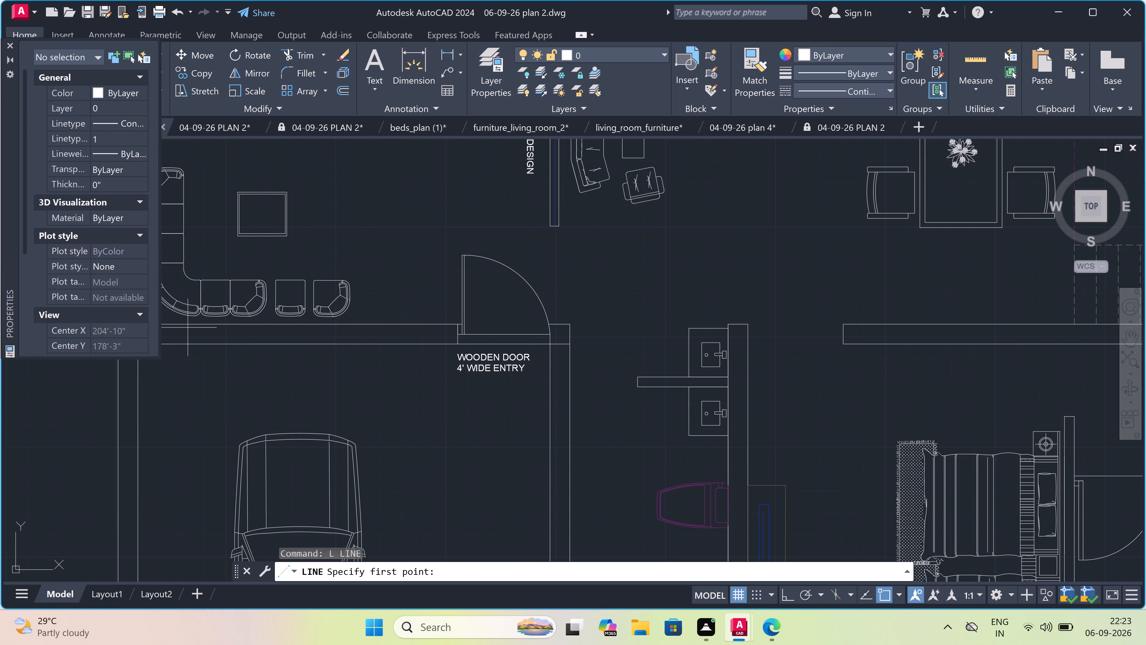
{"action": "scroll", "coordinate": [189, 321], "scroll_direction": "up", "scroll_amount": 1}
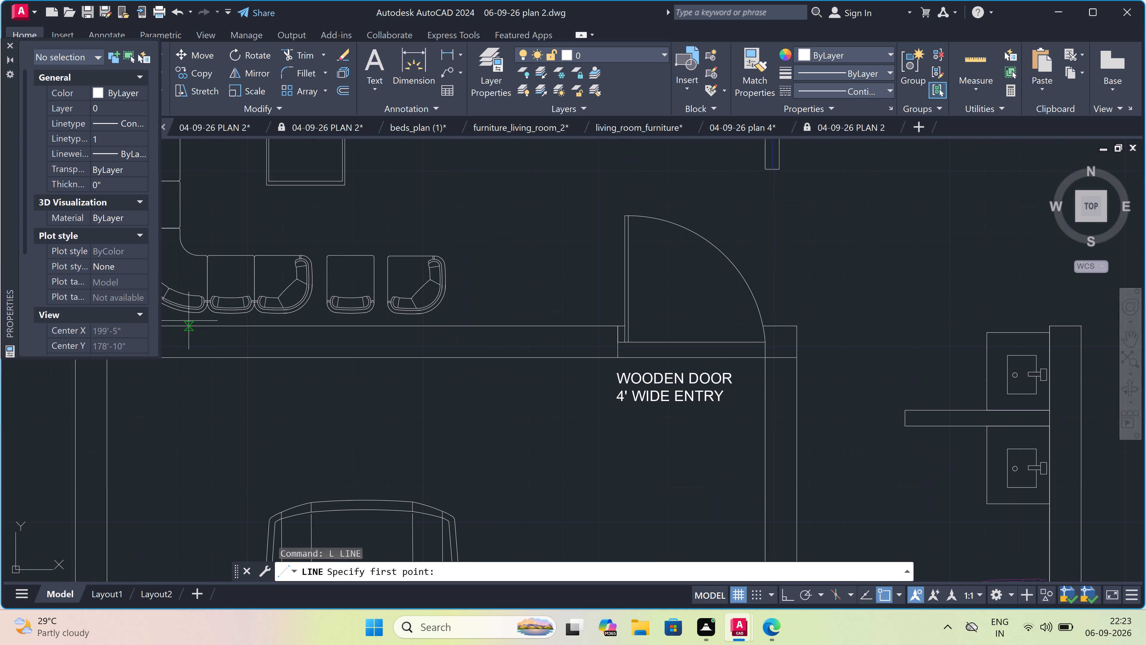
{"action": "left_click_drag", "start_coordinate": [183, 327], "coordinate": [184, 331]}
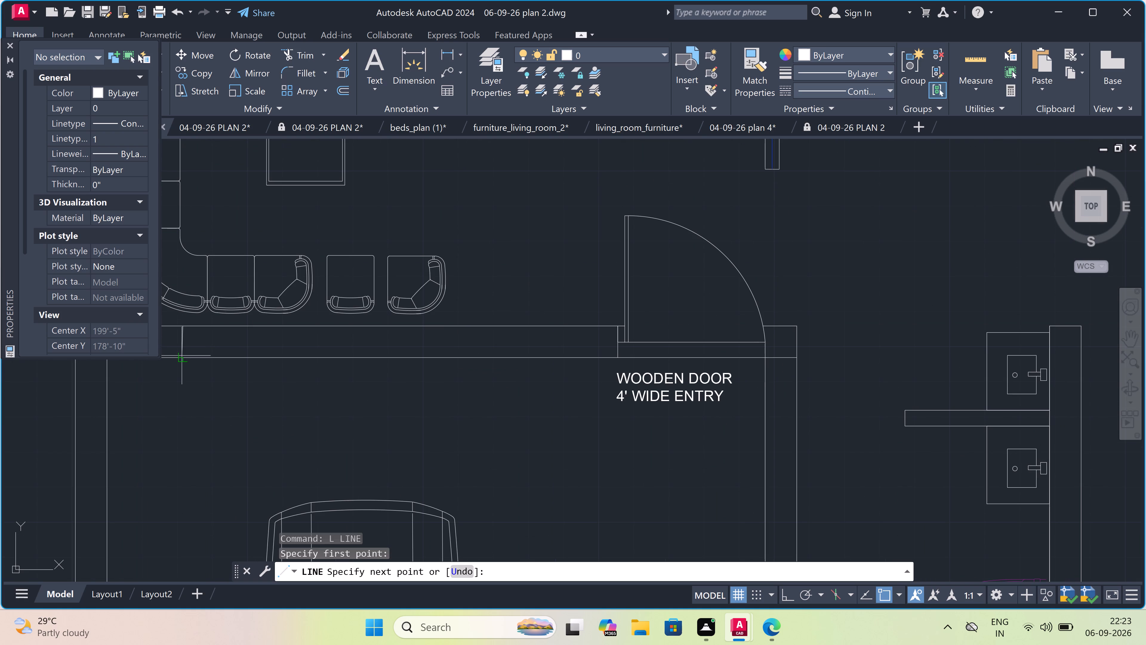
{"action": "key", "text": "F8"}
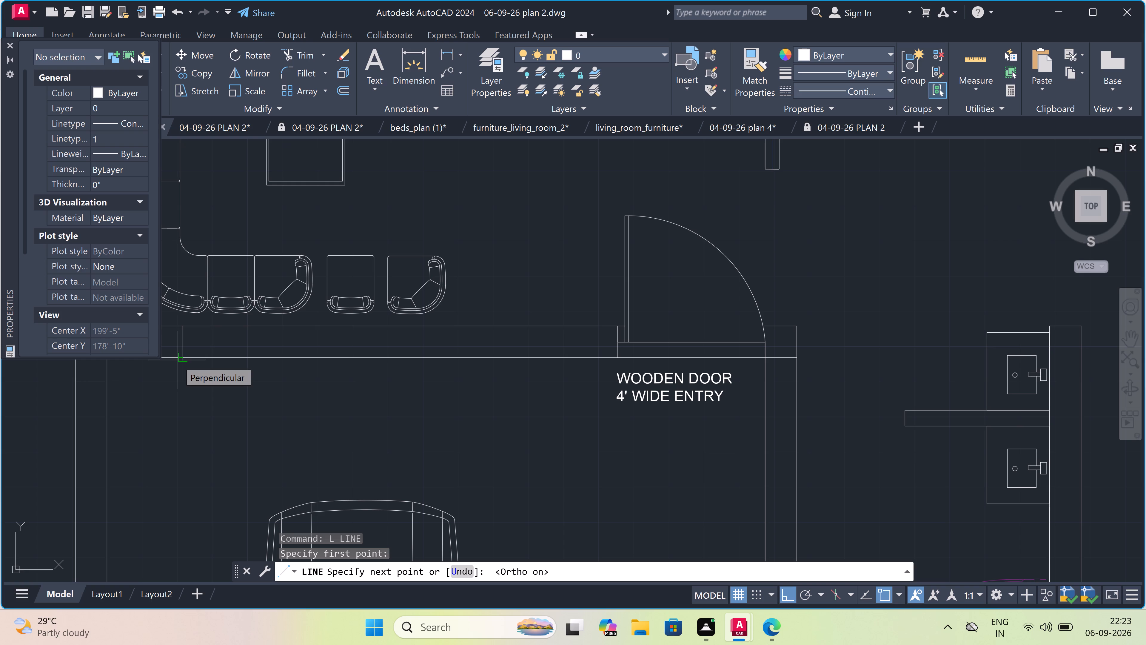
{"action": "scroll", "coordinate": [177, 360], "scroll_direction": "up", "scroll_amount": 2}
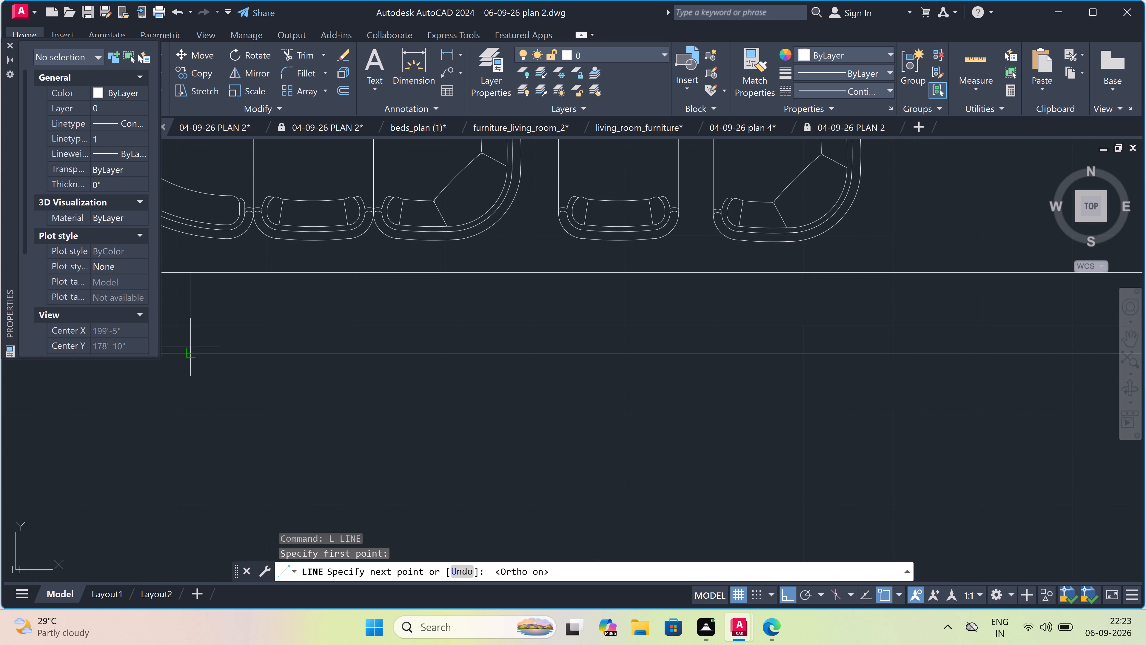
{"action": "left_click", "coordinate": [190, 353]}
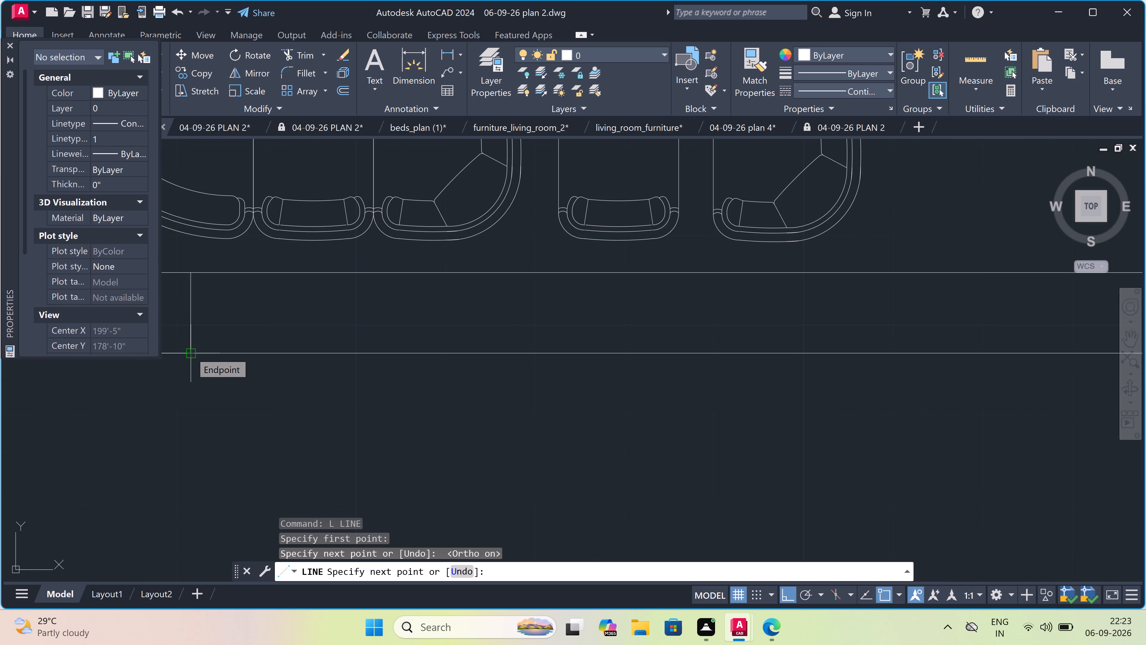
{"action": "key", "text": "Escape"}
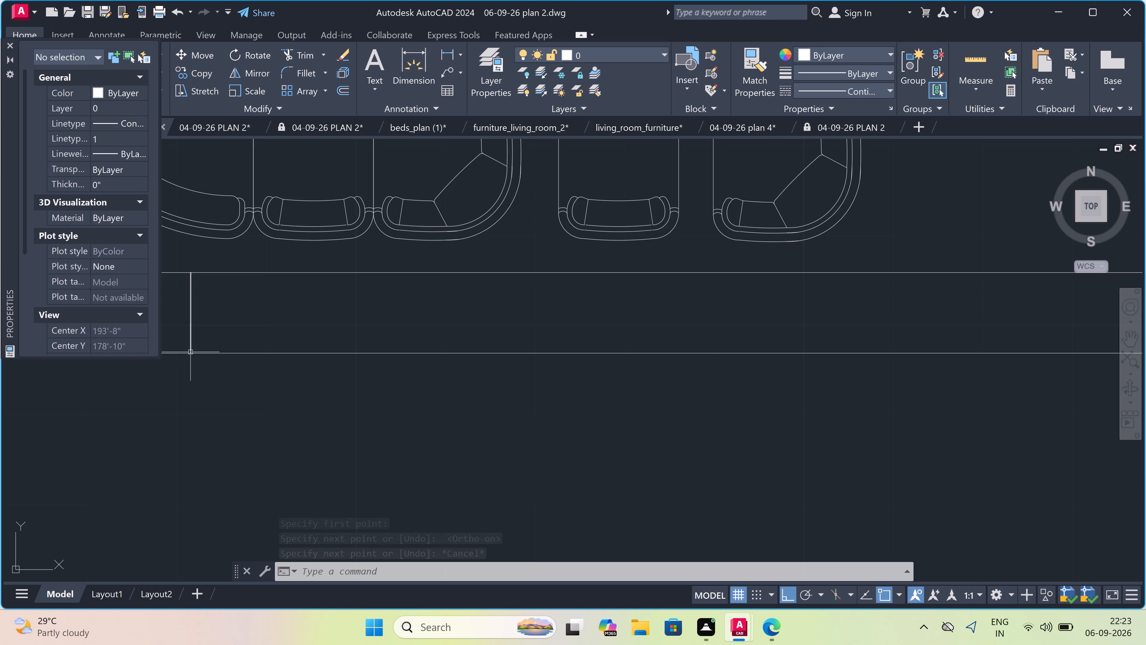
Draw a horizontal centre line inside the living area–car parking wall, from the west jamb's midpoint eastward in 5' and 2' segments.
{"action": "scroll", "coordinate": [192, 351], "scroll_direction": "down", "scroll_amount": 7}
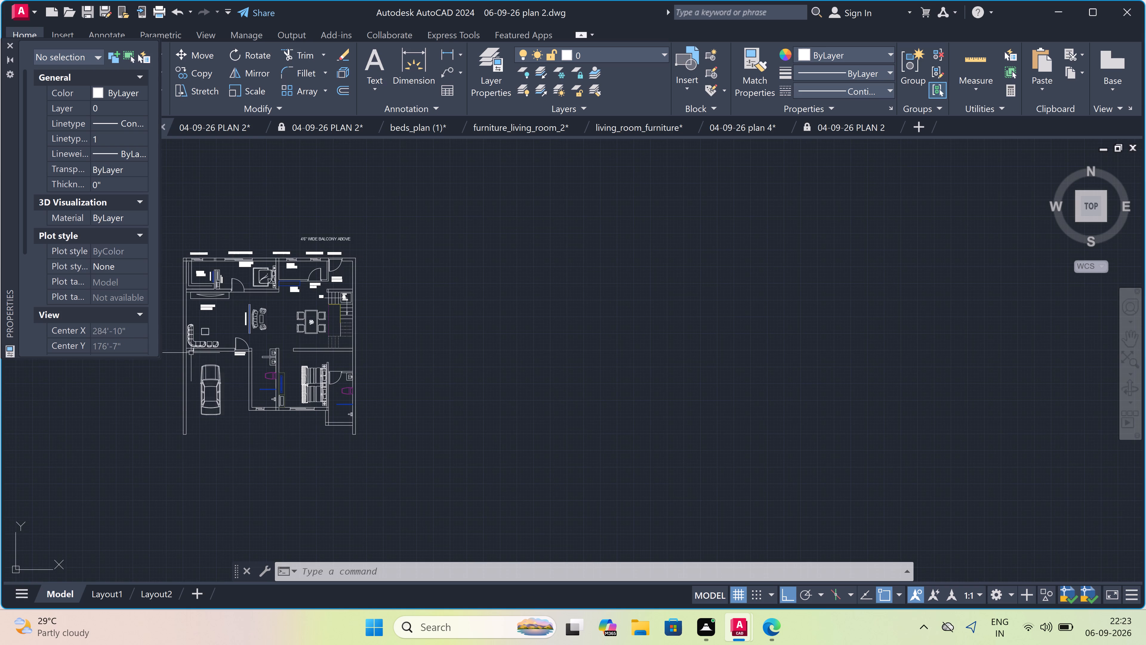
{"action": "scroll", "coordinate": [189, 348], "scroll_direction": "up", "scroll_amount": 6}
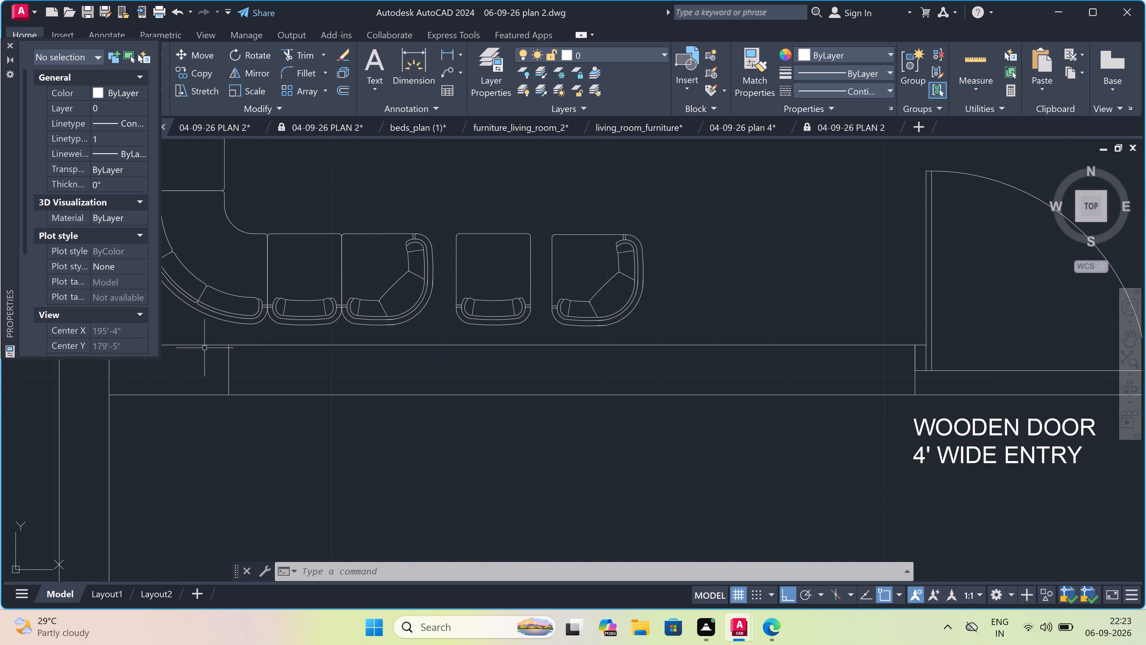
{"action": "type", "text": "L"}
{"action": "key", "text": "space"}
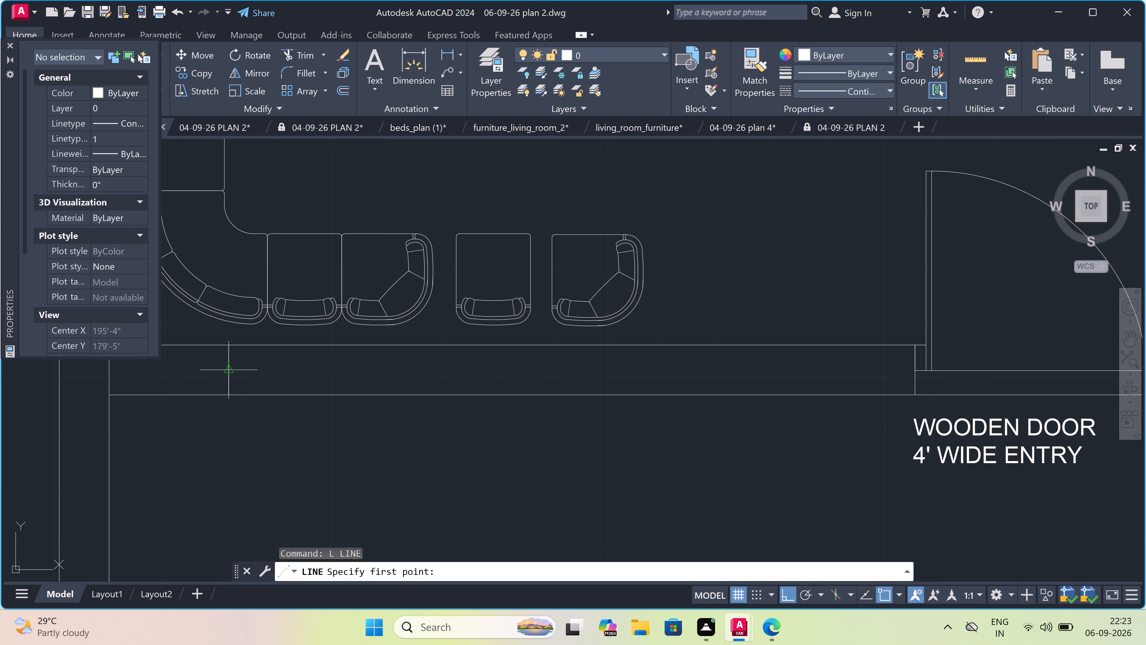
{"action": "left_click_drag", "start_coordinate": [228, 368], "coordinate": [232, 369]}
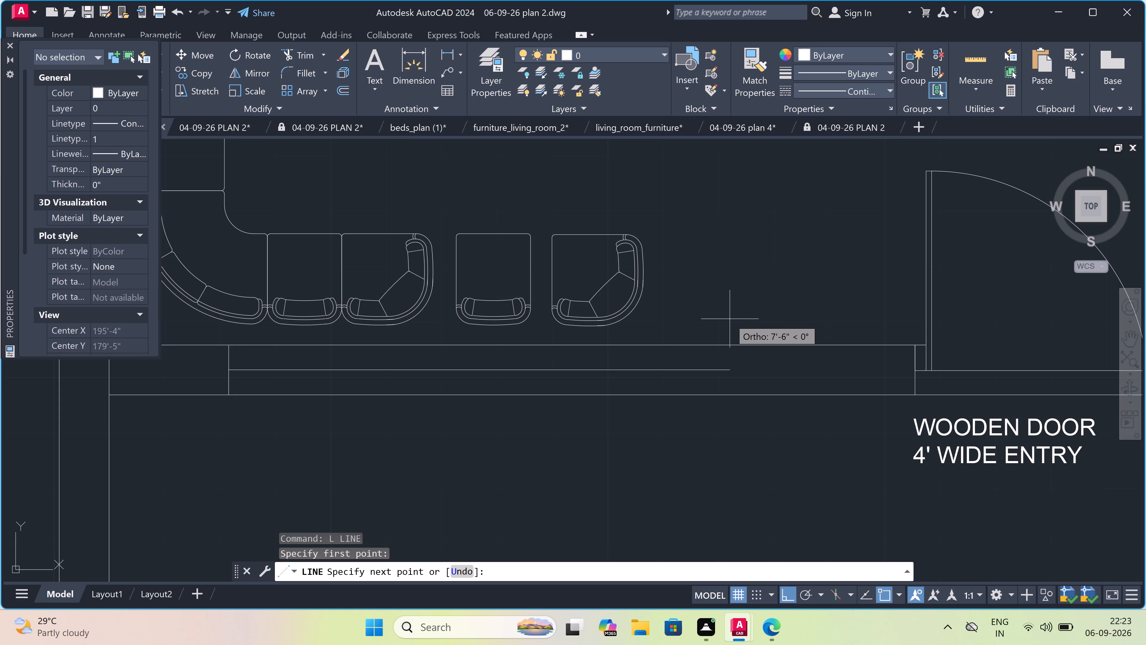
{"action": "key", "text": "5"}
{"action": "type", "text": "'"}
{"action": "key", "text": "space"}
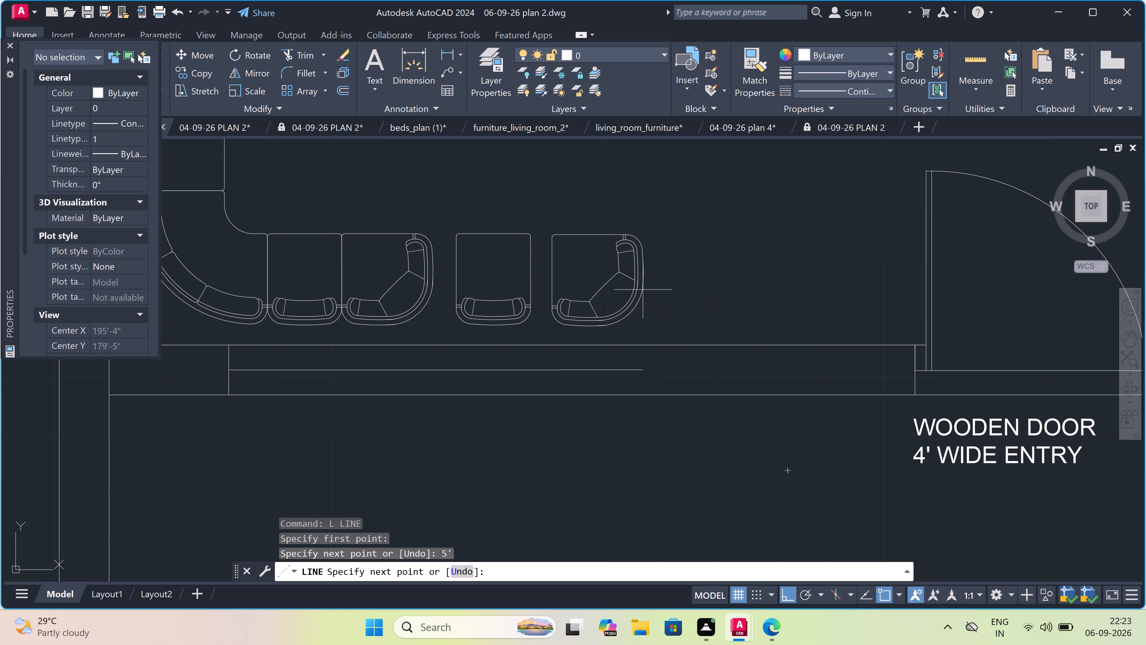
{"action": "key", "text": "2"}
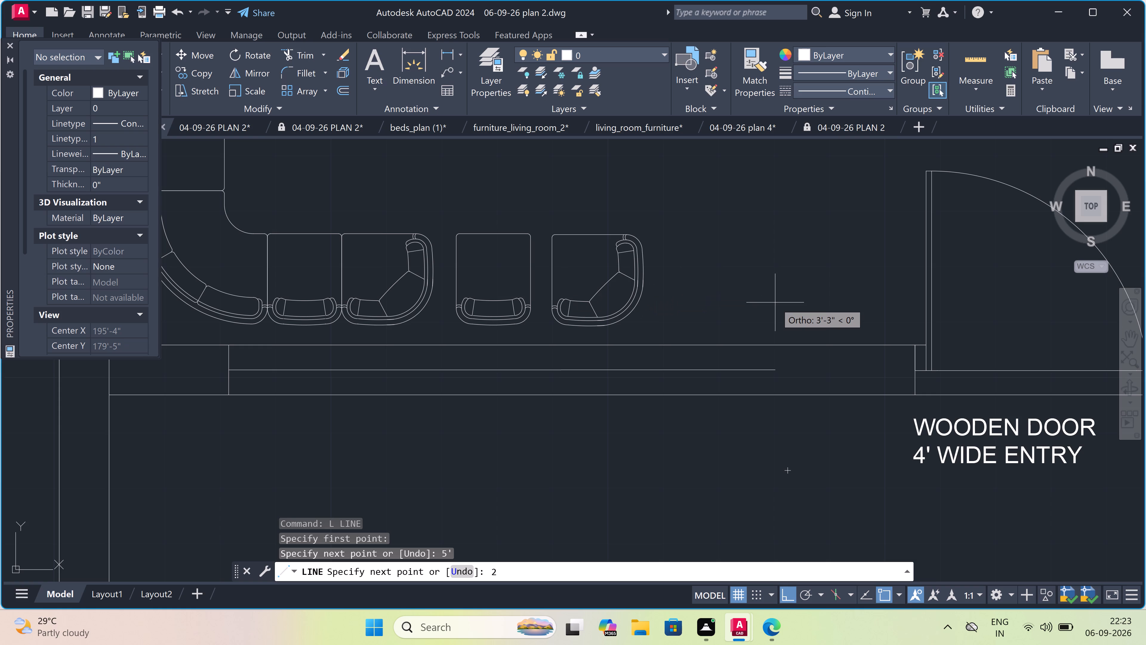
{"action": "type", "text": "'"}
{"action": "key", "text": "space"}
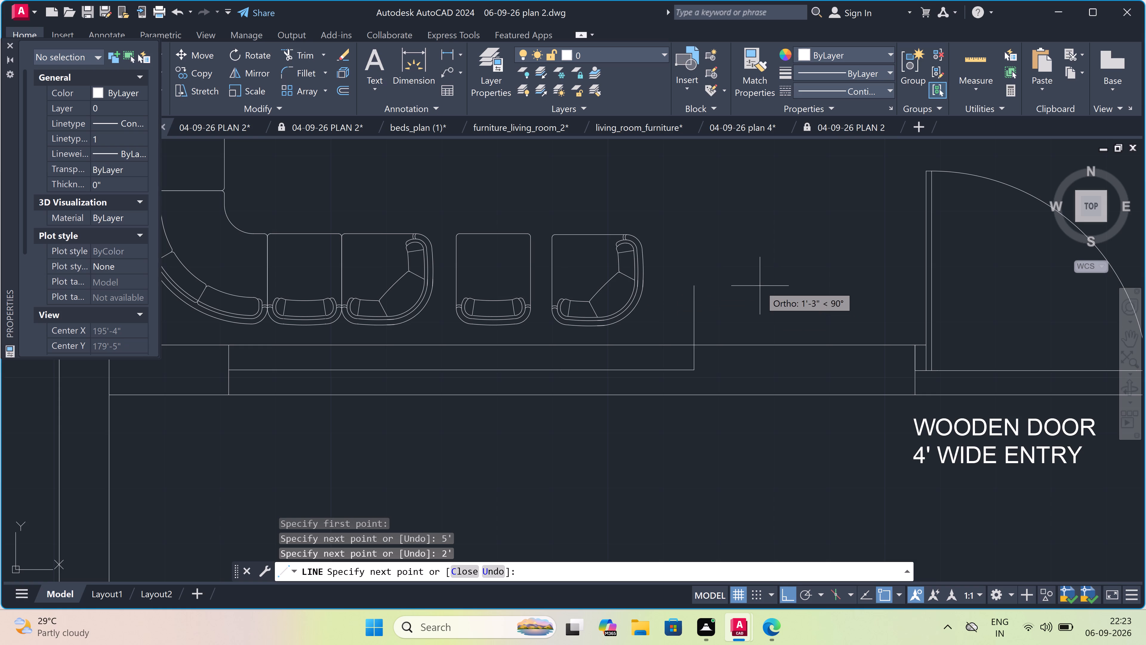
Continue the line from the centre line's east end to the wall's upper and lower faces, forming the east jamb.
{"action": "left_click", "coordinate": [694, 349]}
{"action": "left_click", "coordinate": [696, 392]}
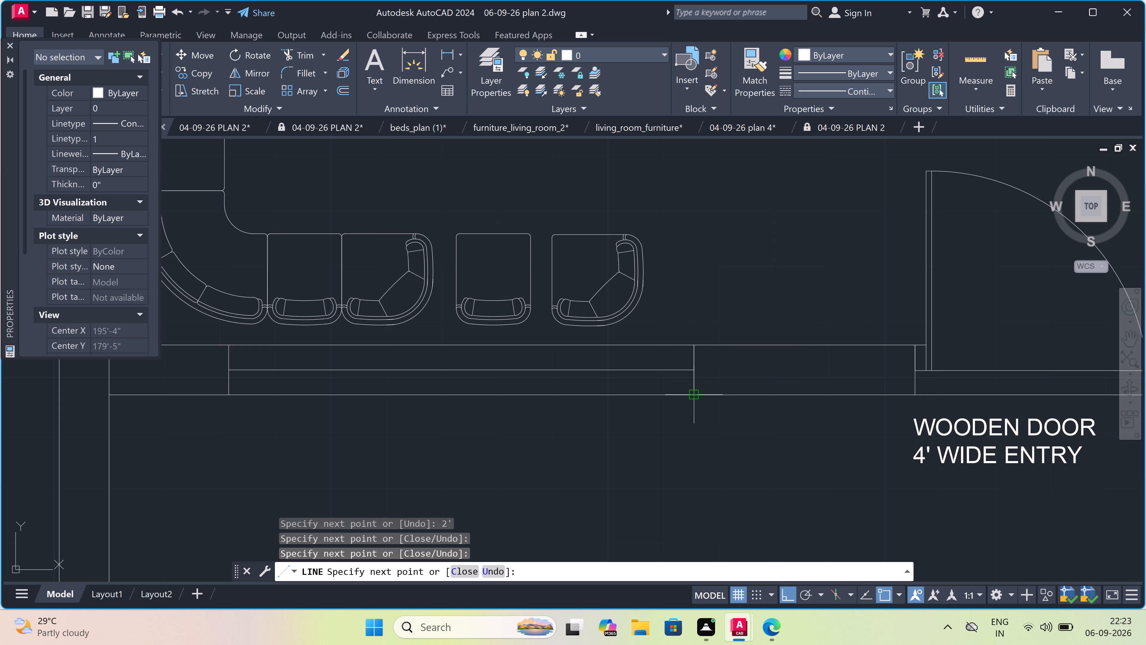
{"action": "key", "text": "Escape"}
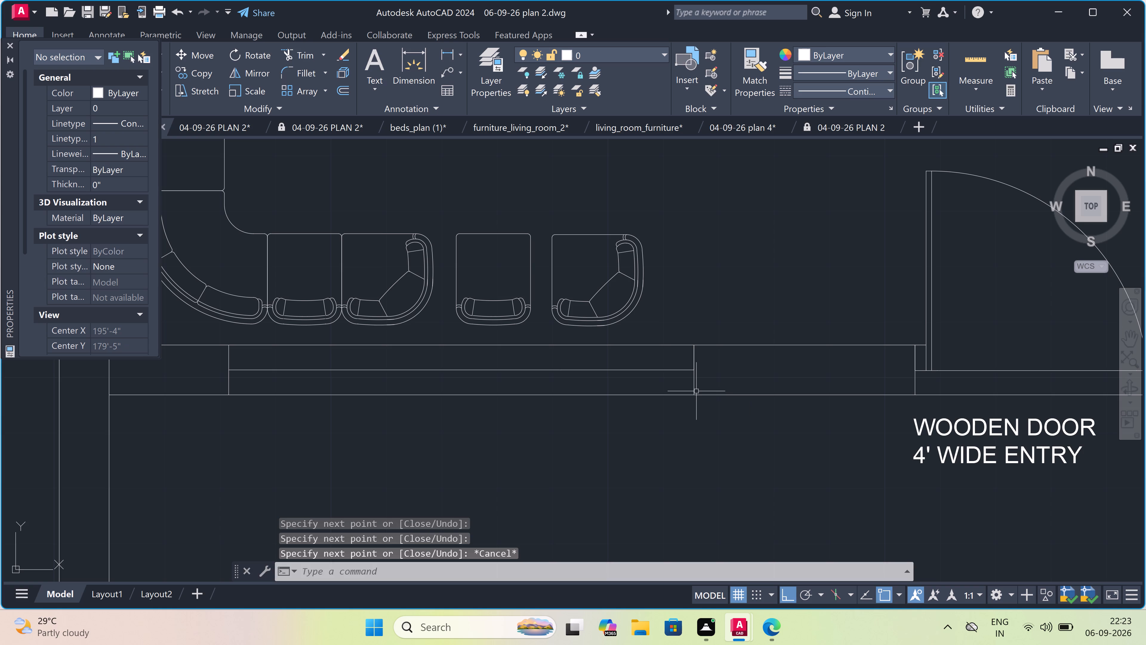
Offset the 5' centre-line segment 2" to both sides within the wall.
{"action": "type", "text": "O"}
{"action": "key", "text": "space"}
{"action": "scroll", "coordinate": [278, 374], "scroll_direction": "up", "scroll_amount": 1}
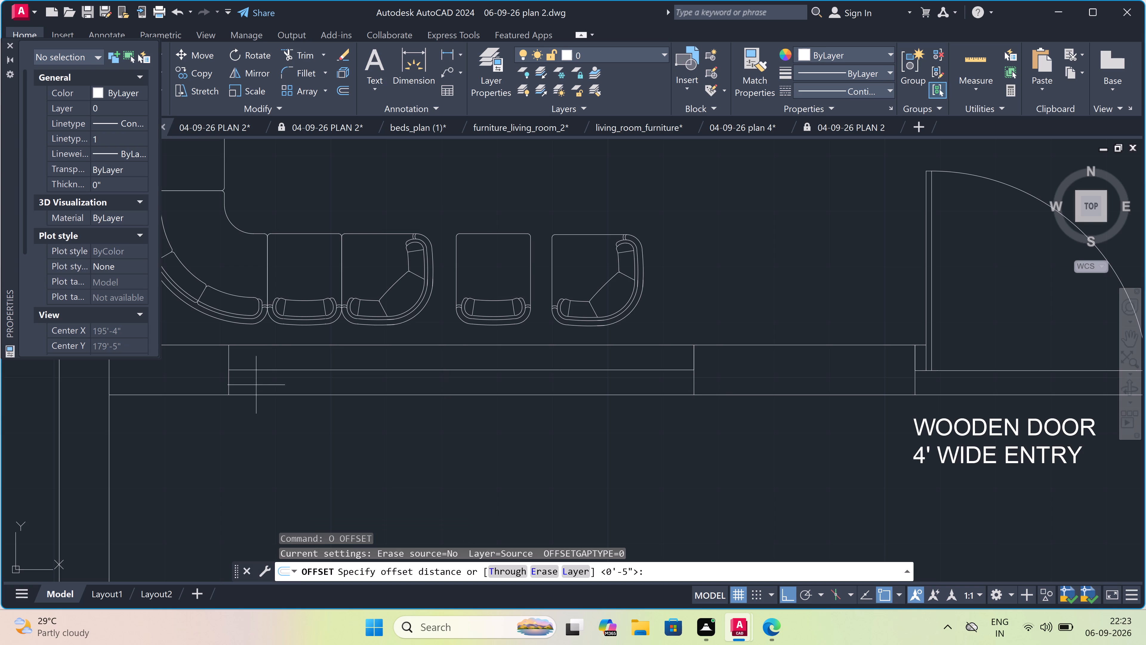
{"action": "scroll", "coordinate": [278, 374], "scroll_direction": "up", "scroll_amount": 2}
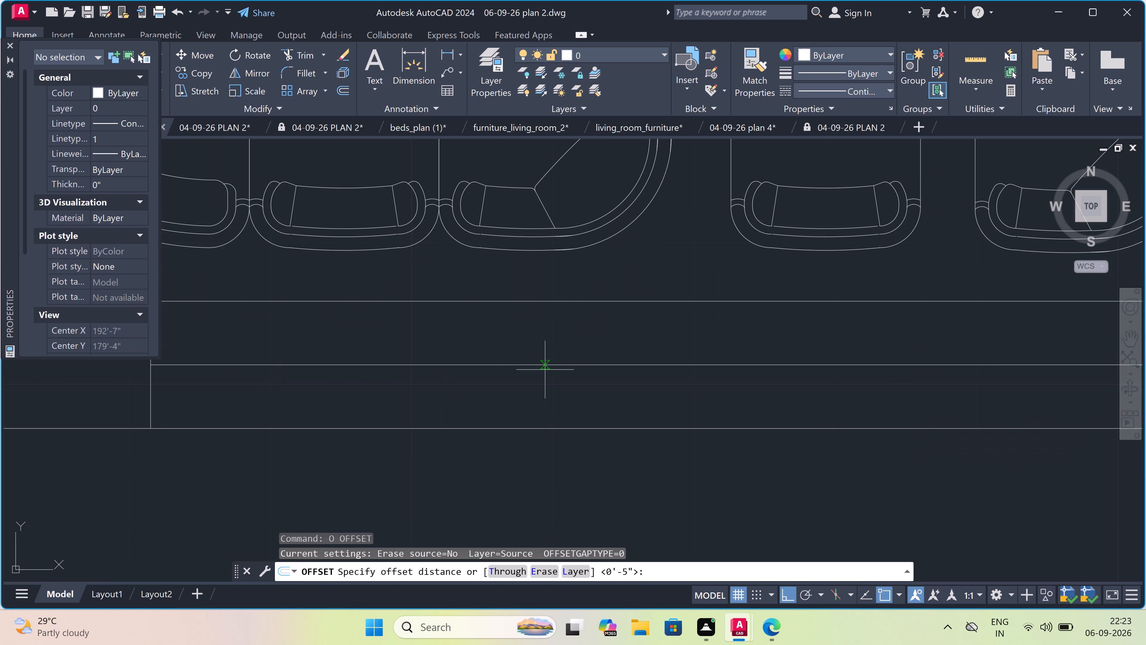
{"action": "left_click", "coordinate": [546, 366]}
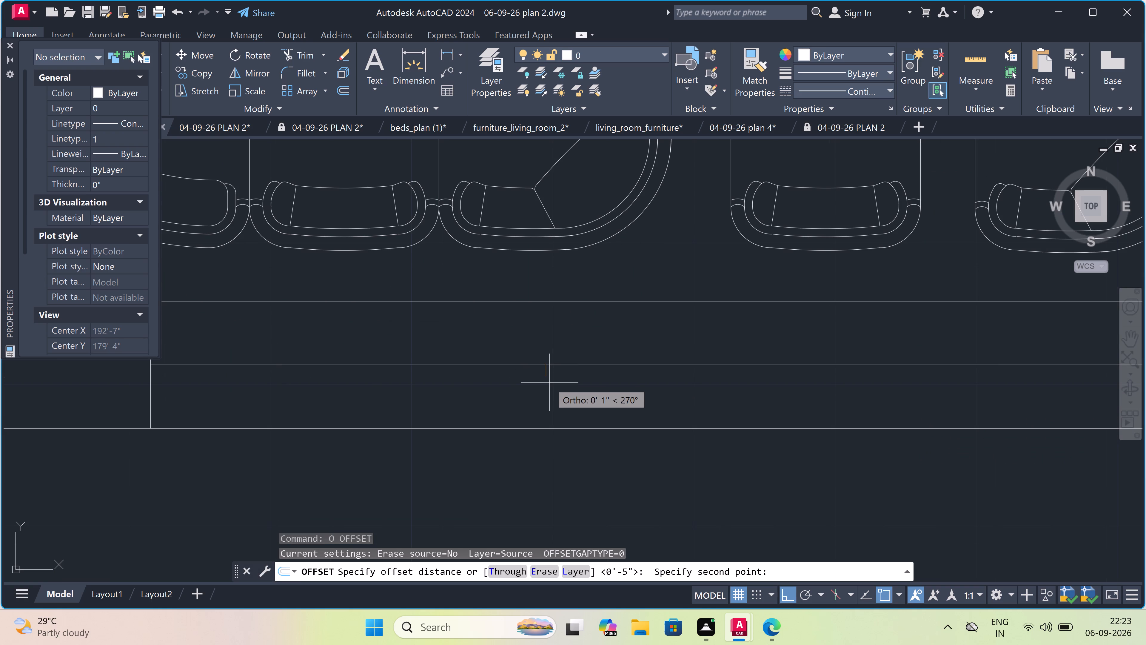
{"action": "key", "text": "2"}
{"action": "key", "text": "shift+quotedbl"}
{"action": "key", "text": "space"}
{"action": "left_click", "coordinate": [547, 364]}
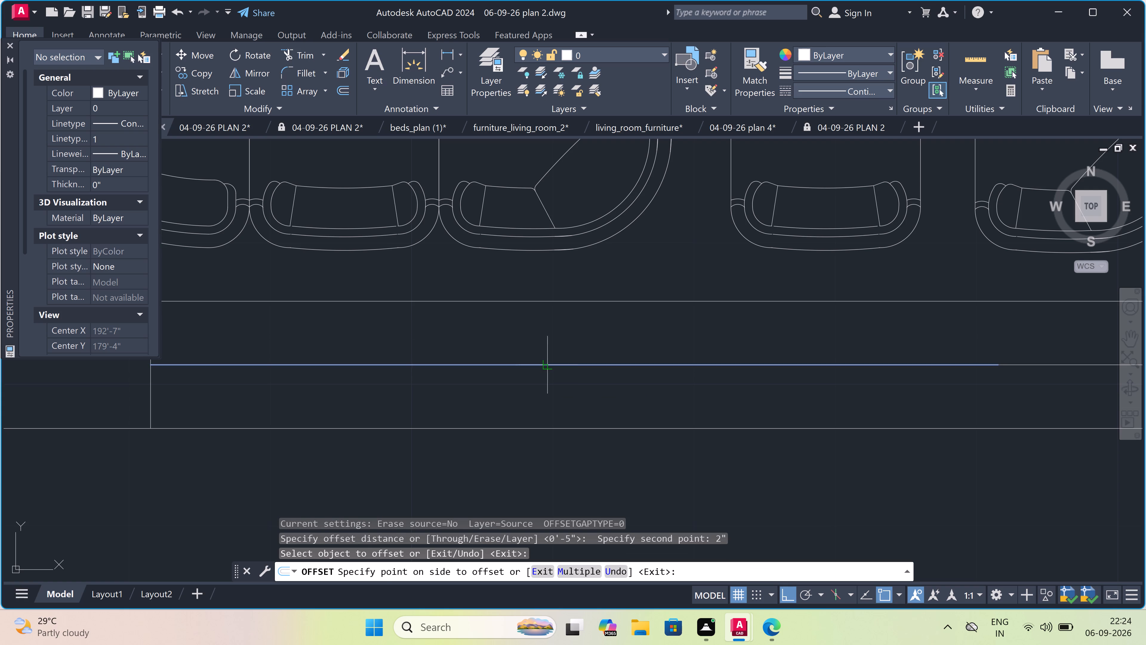
{"action": "left_click", "coordinate": [548, 361]}
{"action": "left_click_drag", "start_coordinate": [551, 364], "coordinate": [551, 371]}
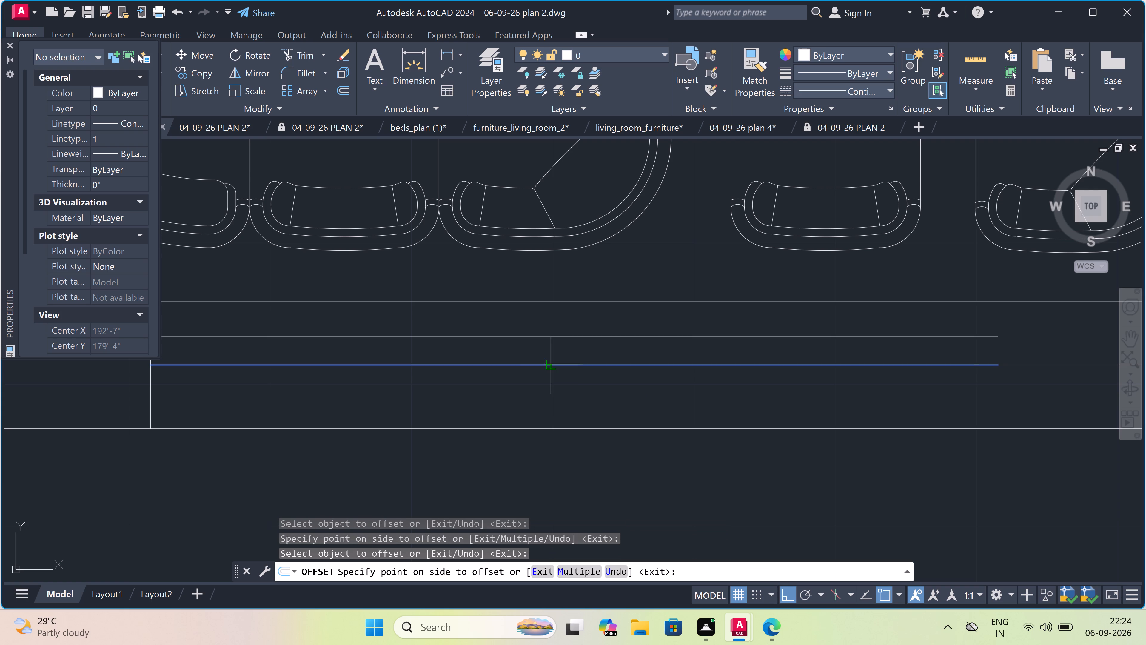
{"action": "left_click", "coordinate": [549, 379]}
{"action": "key", "text": "Escape"}
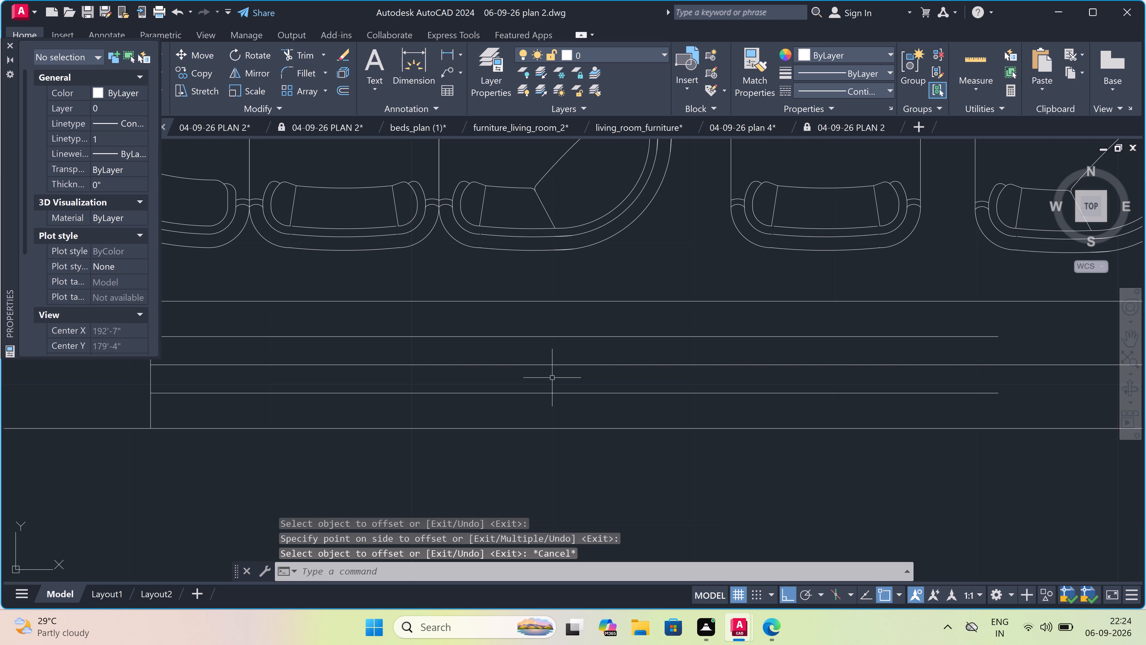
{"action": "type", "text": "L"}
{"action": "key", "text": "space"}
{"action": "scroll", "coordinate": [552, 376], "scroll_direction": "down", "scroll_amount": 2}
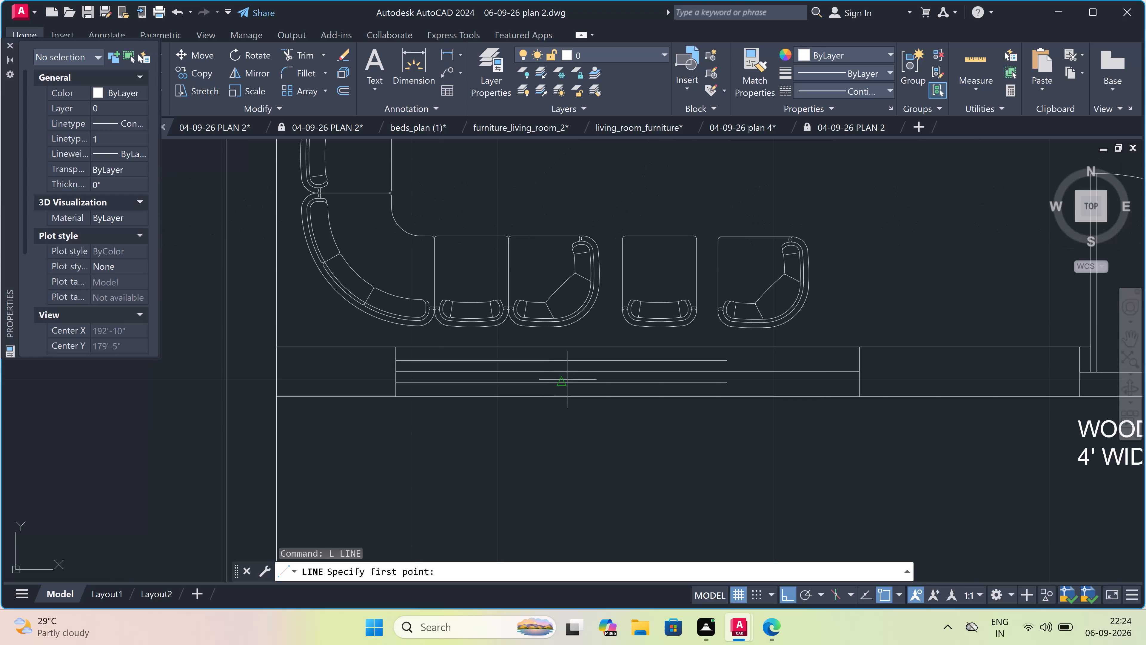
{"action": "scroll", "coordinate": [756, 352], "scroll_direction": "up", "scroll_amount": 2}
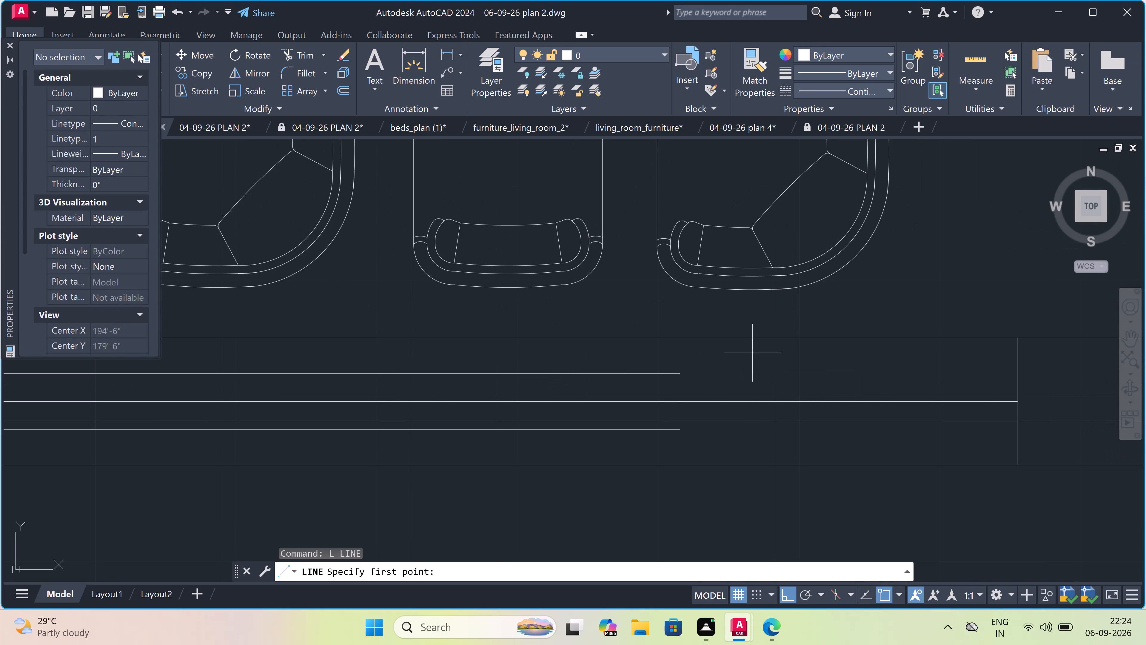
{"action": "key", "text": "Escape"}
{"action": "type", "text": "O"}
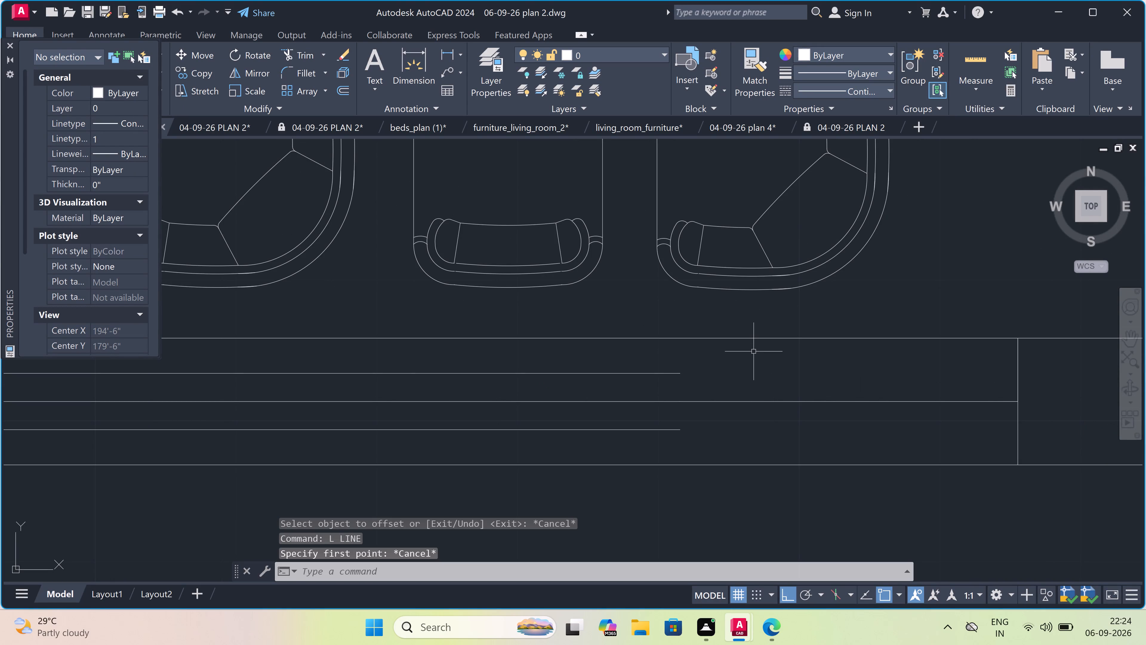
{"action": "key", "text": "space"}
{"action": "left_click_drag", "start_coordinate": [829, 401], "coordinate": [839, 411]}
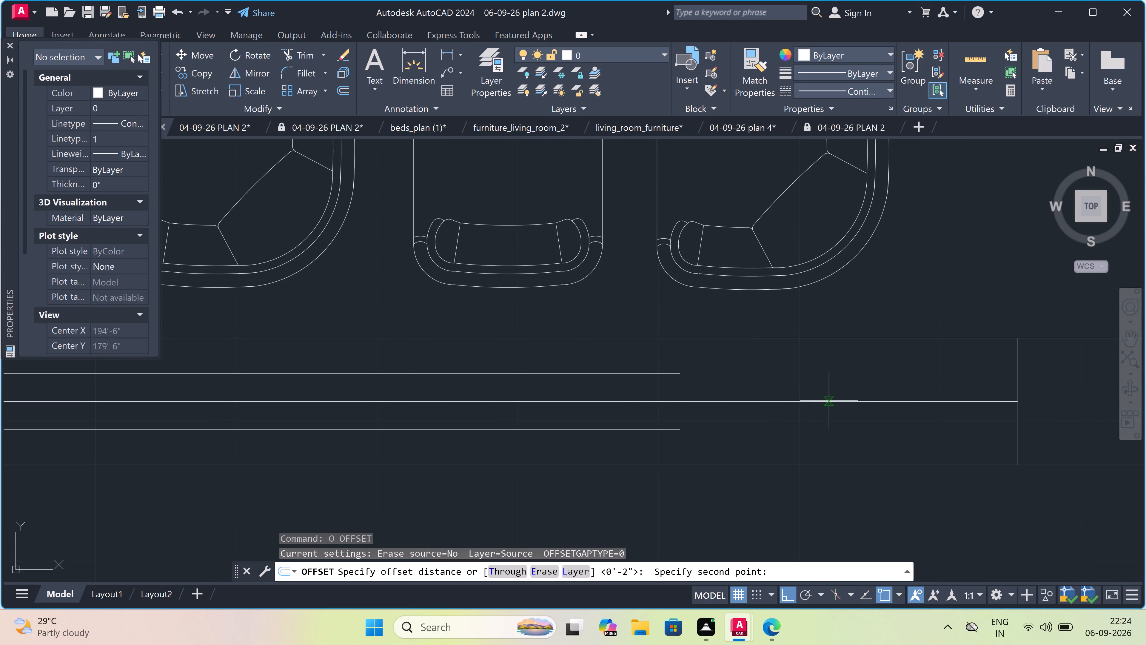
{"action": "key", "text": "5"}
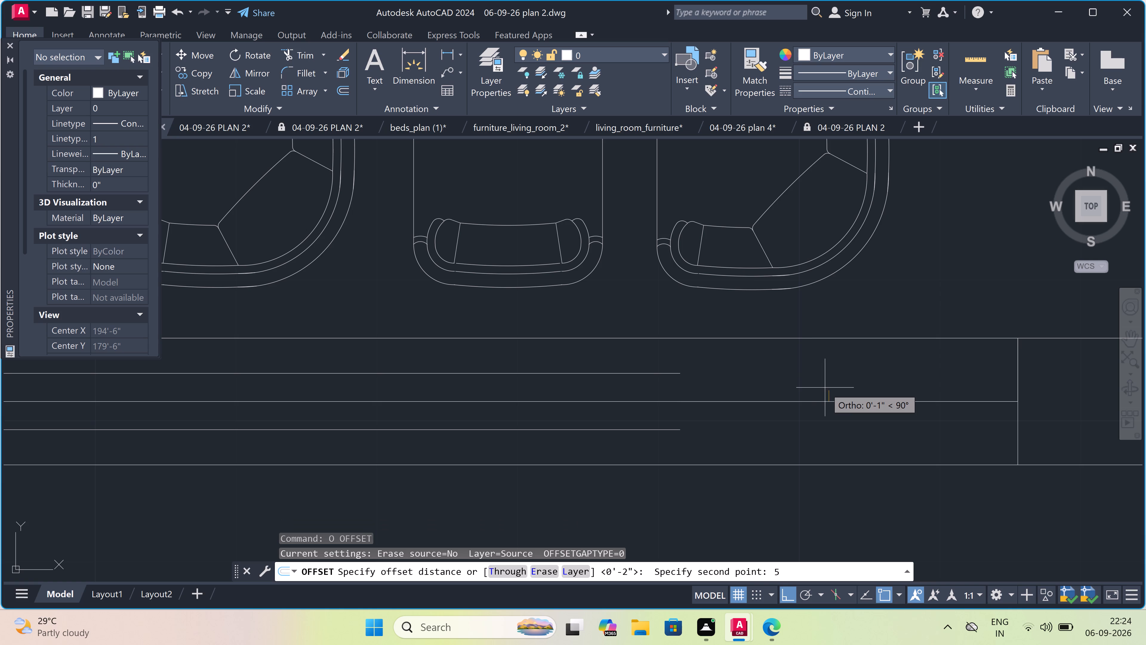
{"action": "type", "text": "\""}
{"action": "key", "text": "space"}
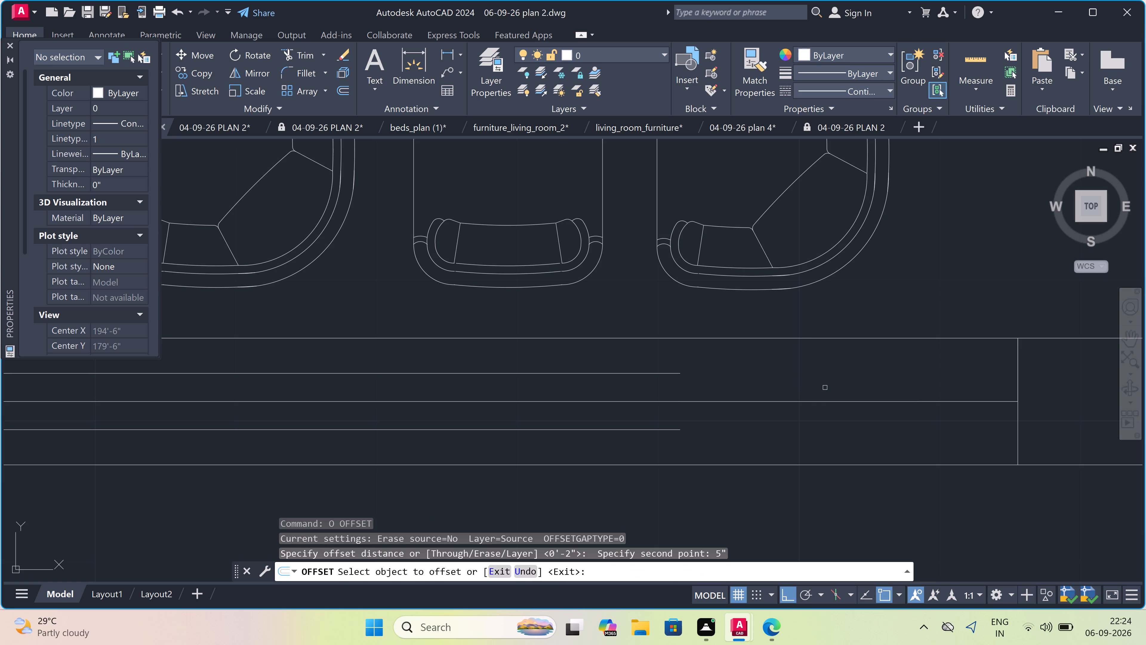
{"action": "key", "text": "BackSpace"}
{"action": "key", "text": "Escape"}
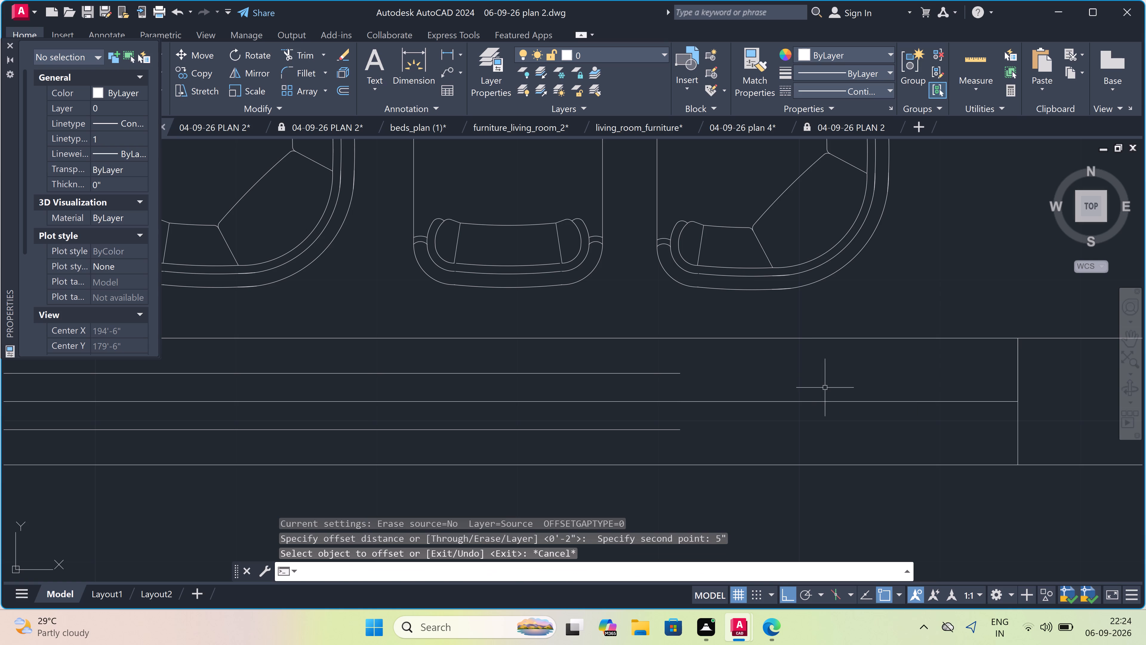
Offset the remaining 2' centre-line segment 2" to both sides, up to the east jamb.
{"action": "type", "text": "O"}
{"action": "key", "text": "space"}
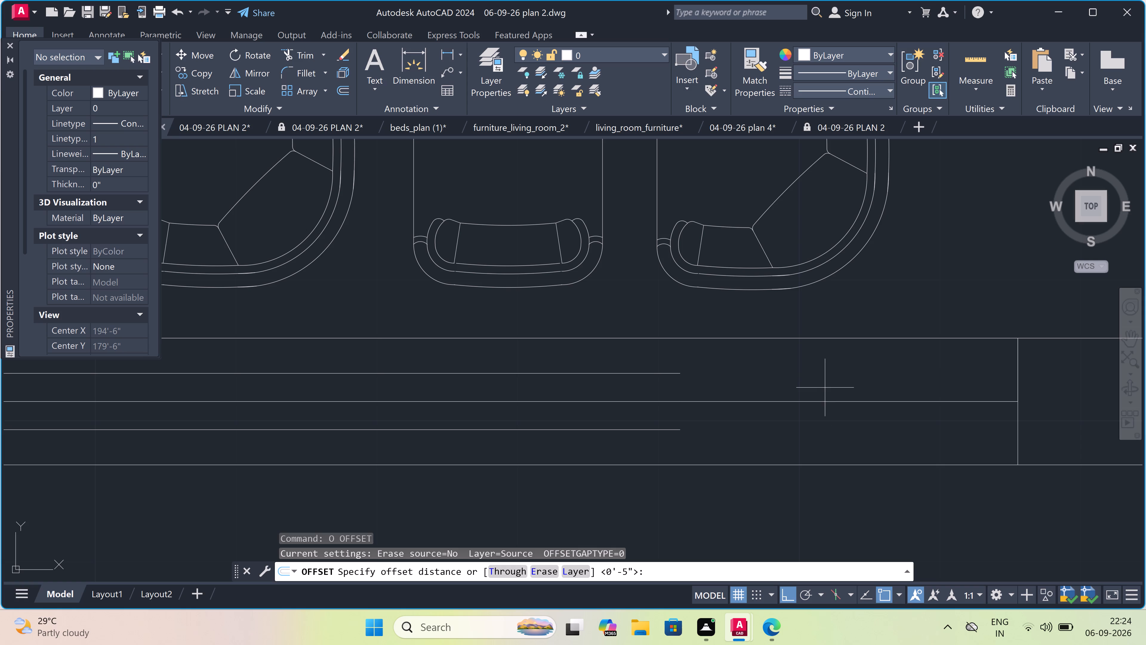
{"action": "left_click", "coordinate": [834, 402]}
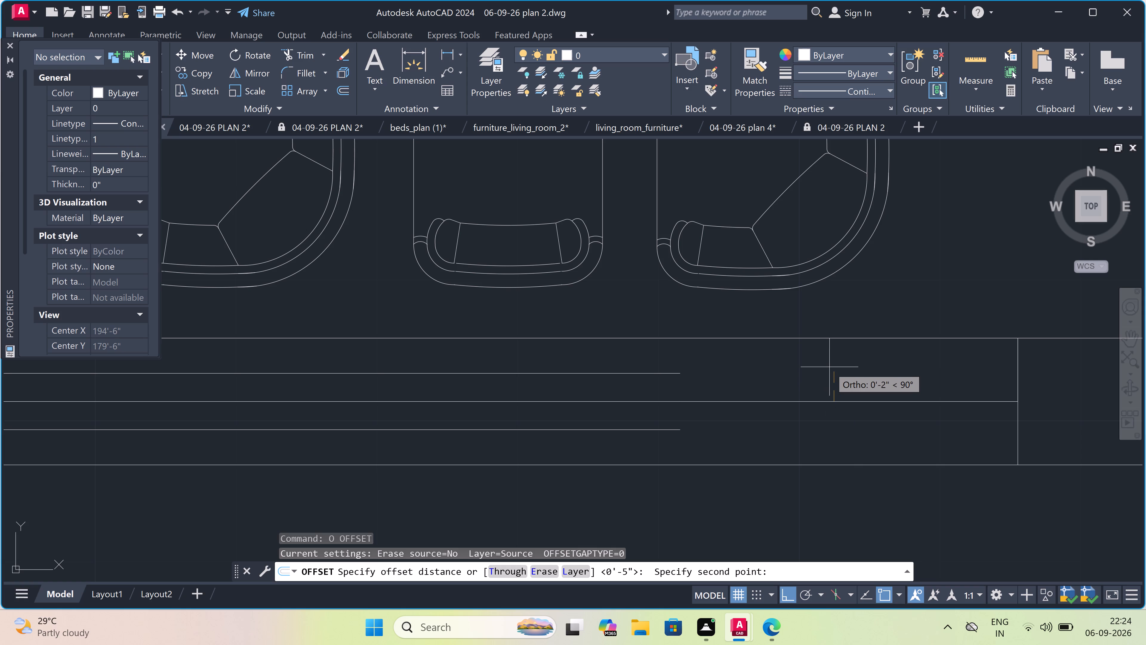
{"action": "key", "text": "2"}
{"action": "type", "text": "\""}
{"action": "key", "text": "space"}
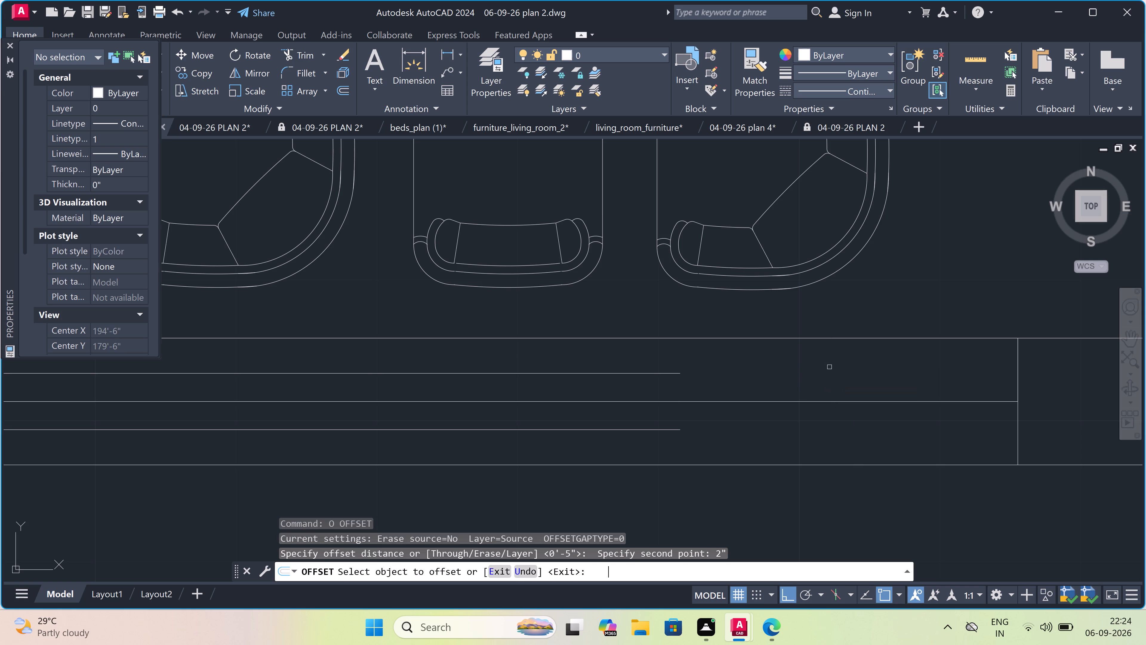
{"action": "left_click", "coordinate": [822, 401]}
{"action": "left_click", "coordinate": [818, 390]}
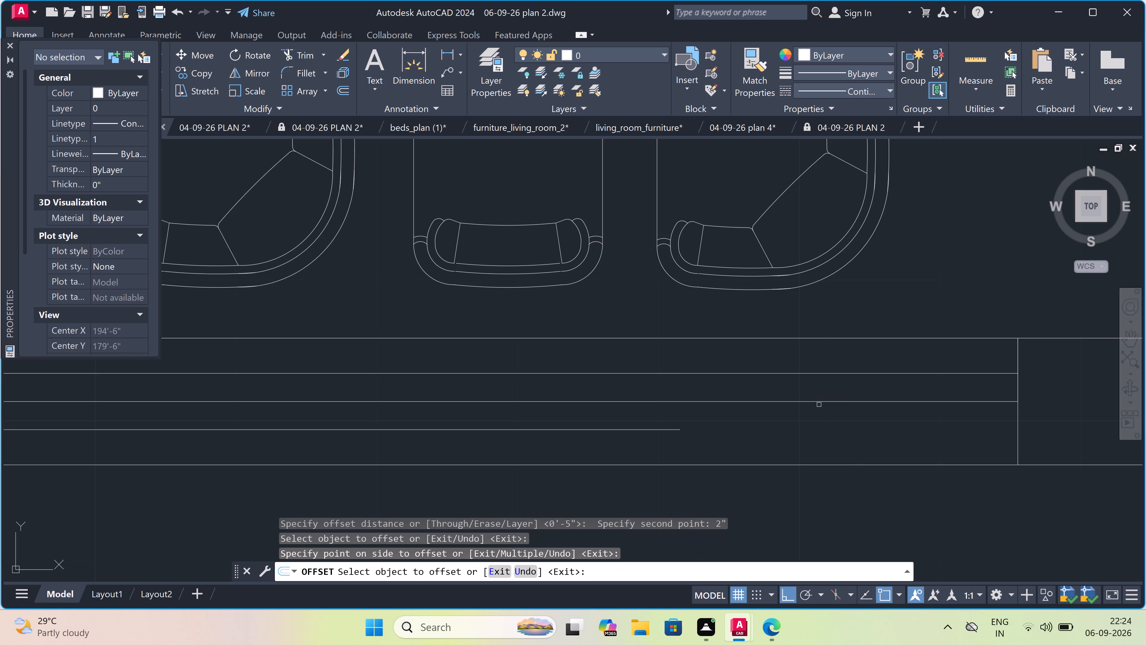
{"action": "left_click_drag", "start_coordinate": [817, 400], "coordinate": [817, 408]}
{"action": "double_click", "coordinate": [817, 414]}
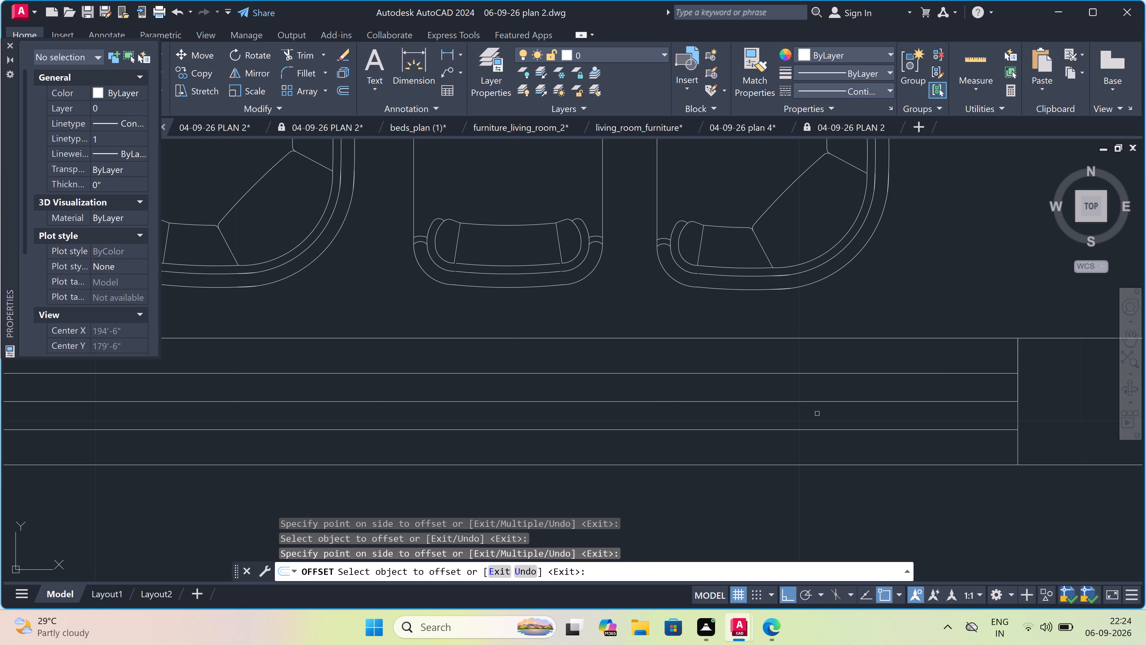
{"action": "key", "text": "Escape"}
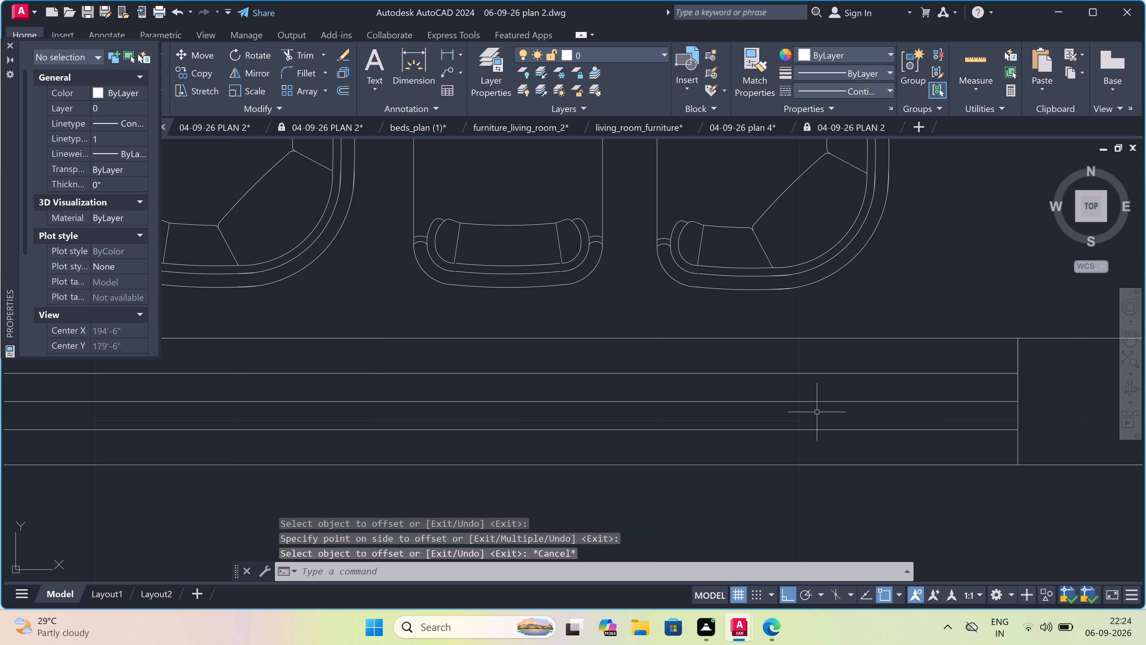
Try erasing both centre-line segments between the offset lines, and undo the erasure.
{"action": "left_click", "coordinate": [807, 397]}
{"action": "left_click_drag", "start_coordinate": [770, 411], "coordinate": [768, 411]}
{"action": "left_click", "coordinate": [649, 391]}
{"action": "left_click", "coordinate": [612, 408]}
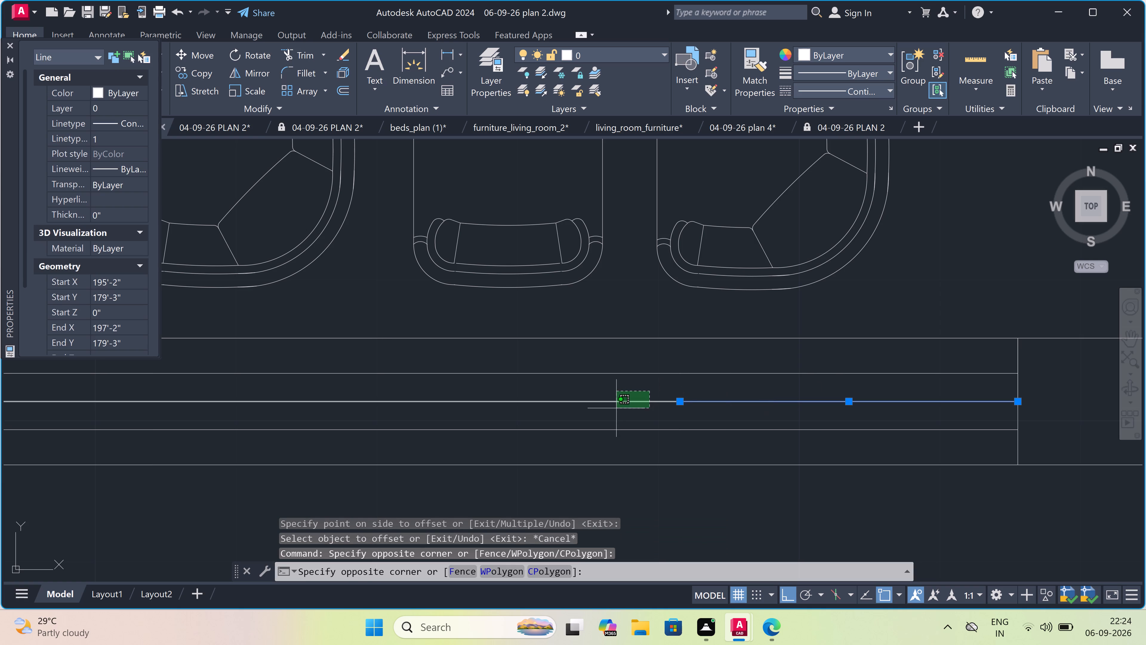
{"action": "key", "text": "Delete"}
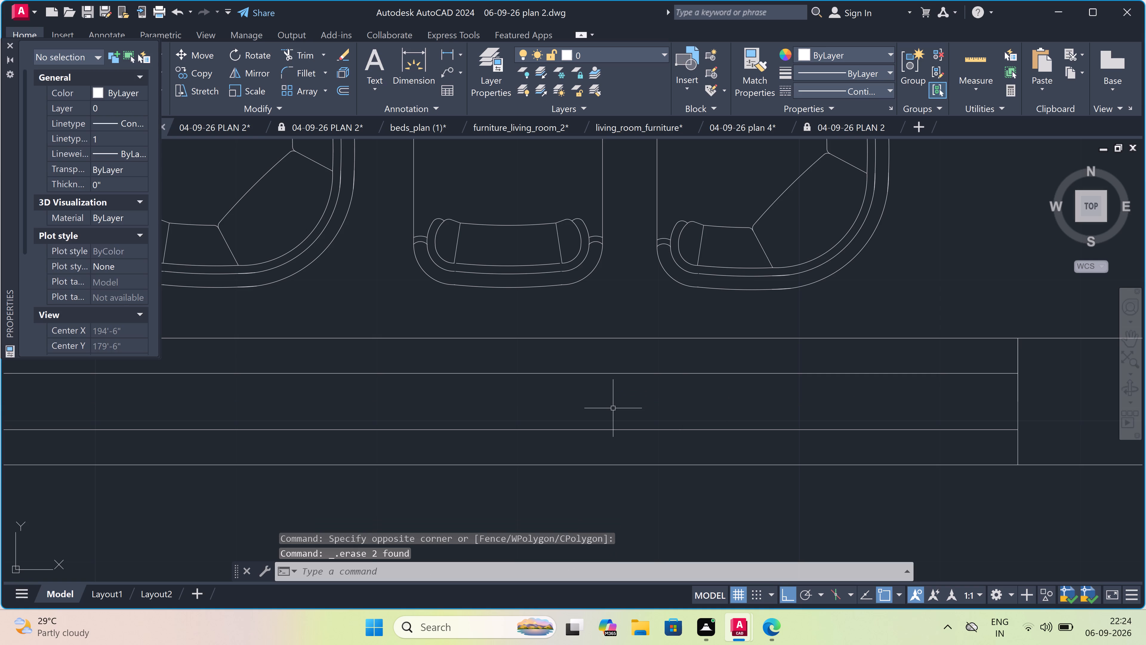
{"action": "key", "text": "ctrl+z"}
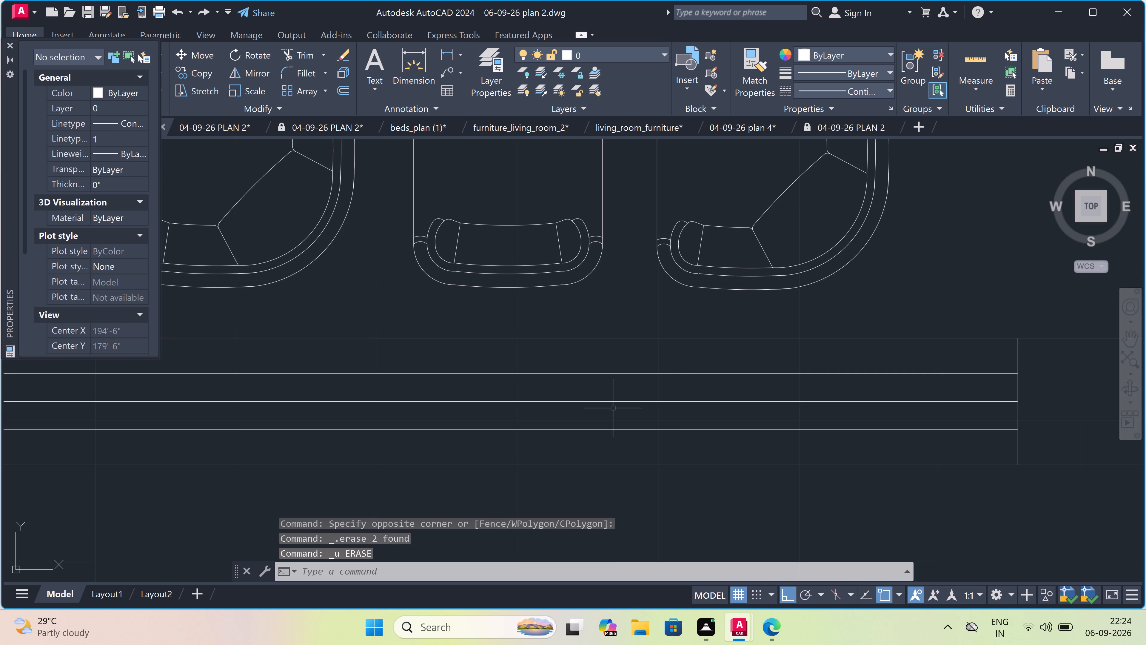
Draw a short vertical line from the upper offset line to the centre line where the 5' and 2' segments meet.
{"action": "type", "text": "L"}
{"action": "key", "text": "space"}
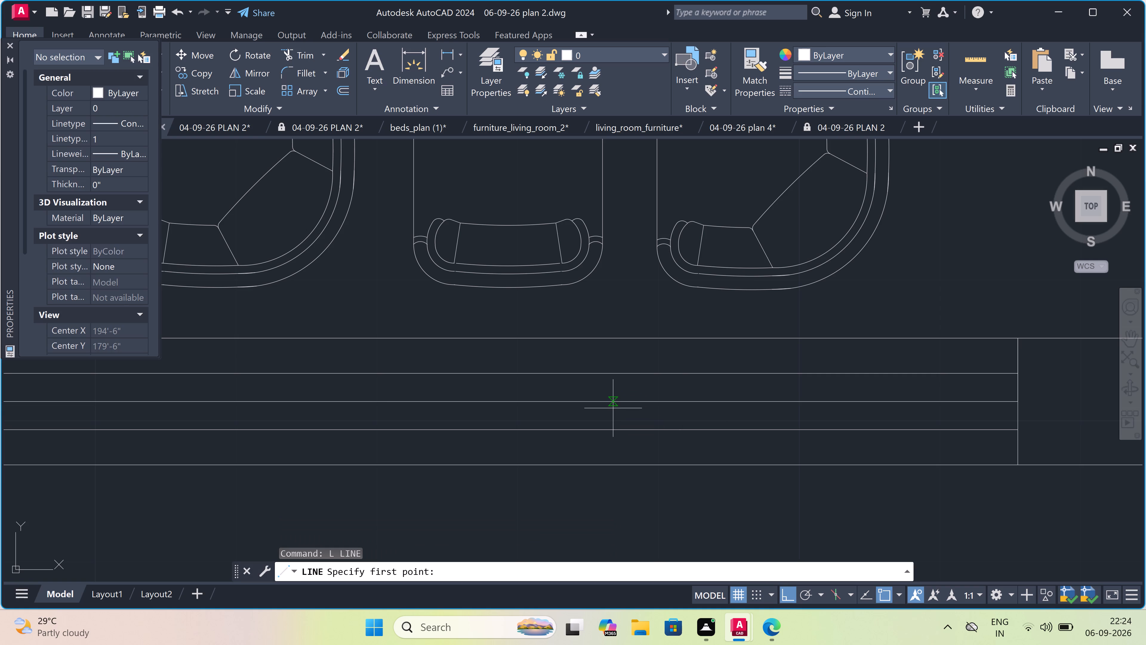
{"action": "scroll", "coordinate": [613, 408], "scroll_direction": "down", "scroll_amount": 2}
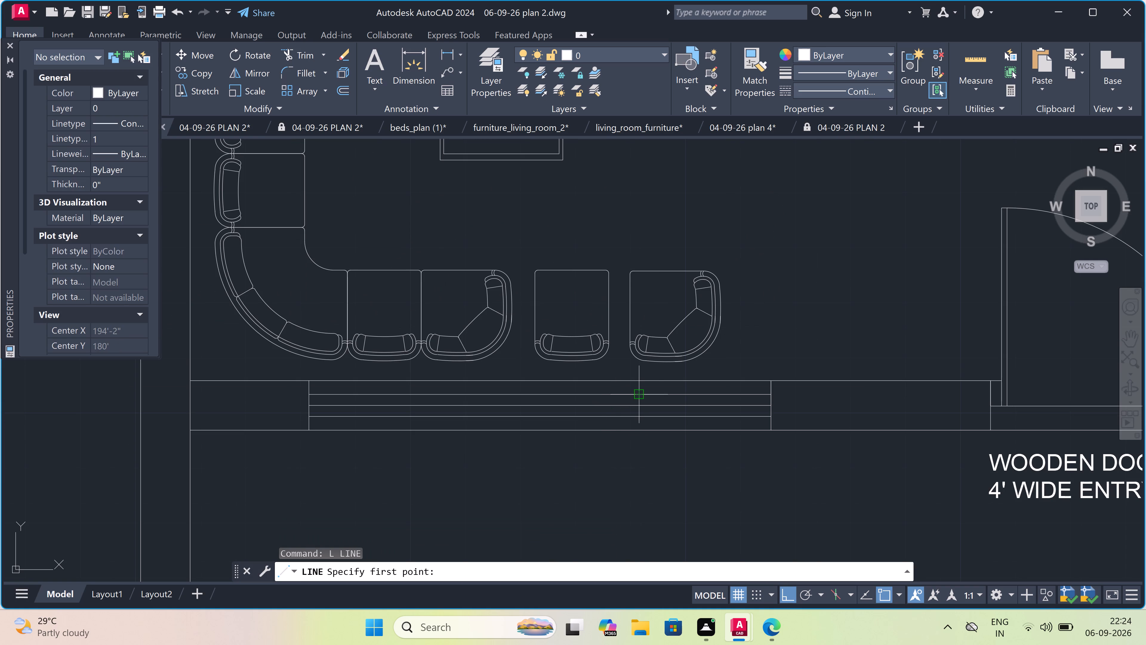
{"action": "scroll", "coordinate": [643, 398], "scroll_direction": "up", "scroll_amount": 1}
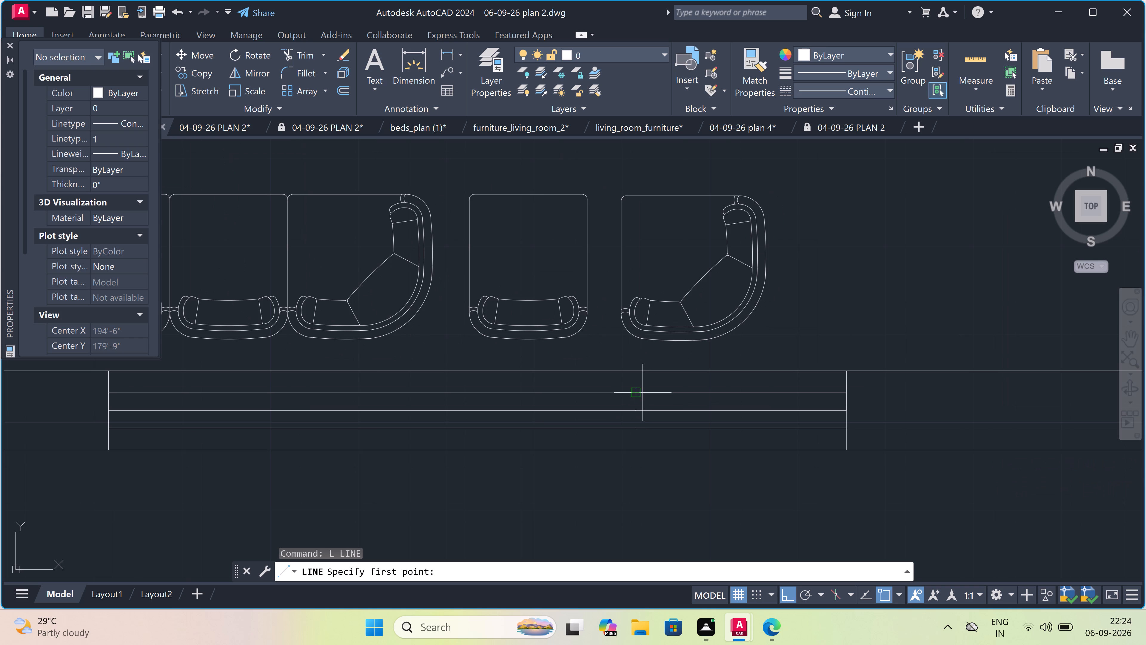
{"action": "left_click", "coordinate": [635, 392]}
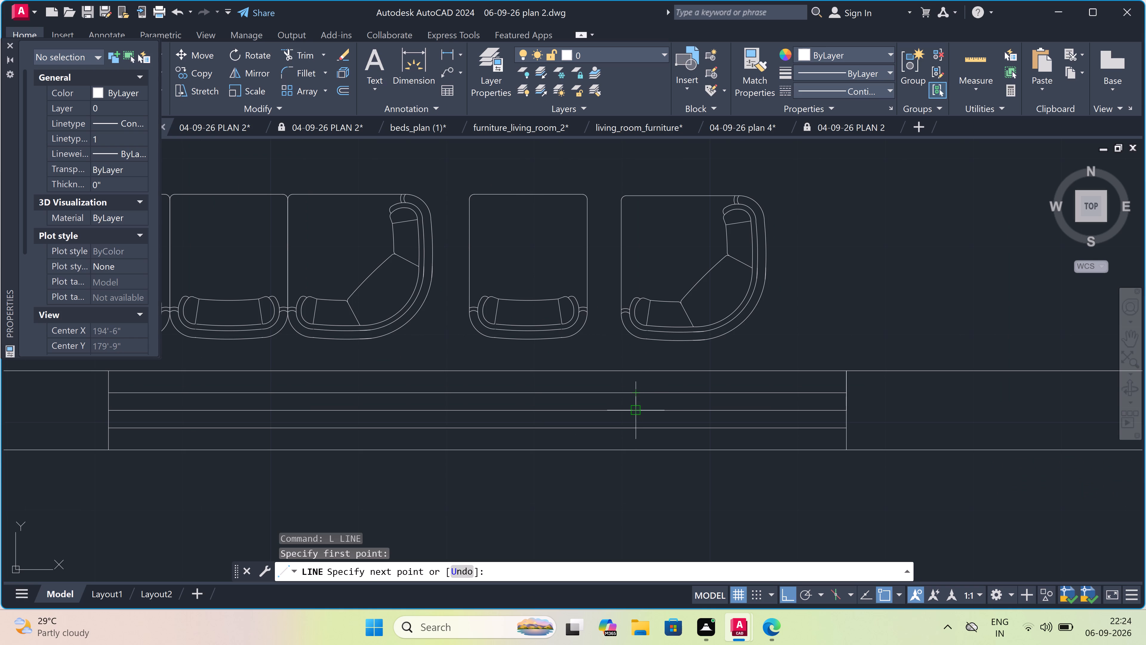
{"action": "left_click", "coordinate": [635, 411]}
{"action": "key", "text": "Escape"}
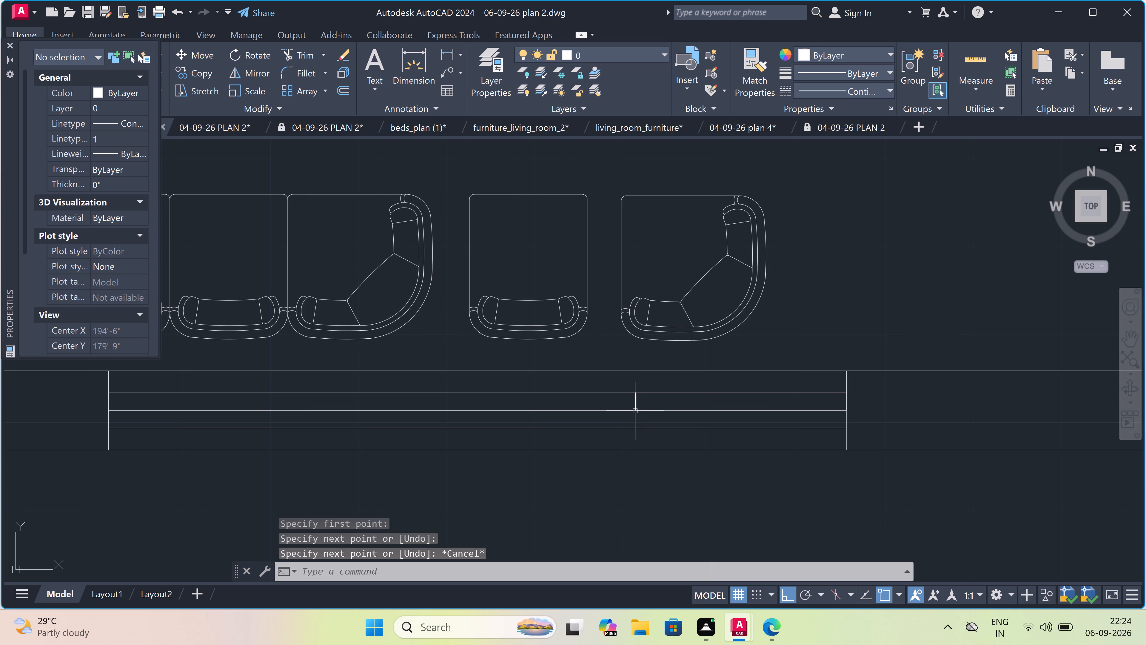
Draw a short vertical line from the centre line to the lower offset line, about 3' west of the first short line.
{"action": "type", "text": "L"}
{"action": "key", "text": "space"}
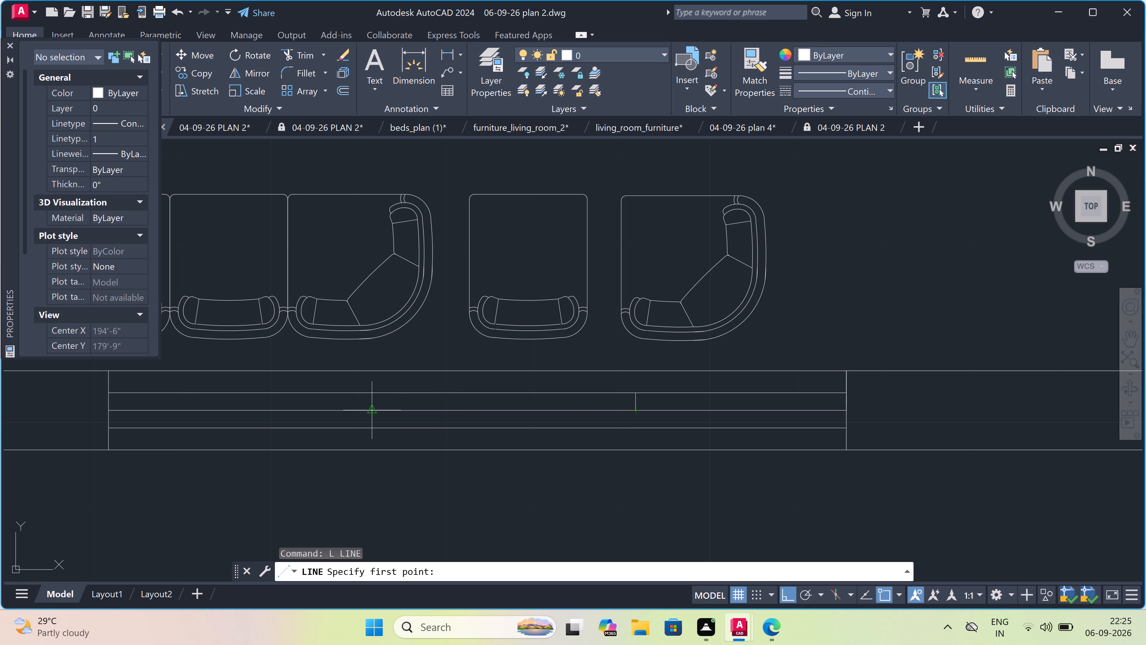
{"action": "double_click", "coordinate": [312, 410]}
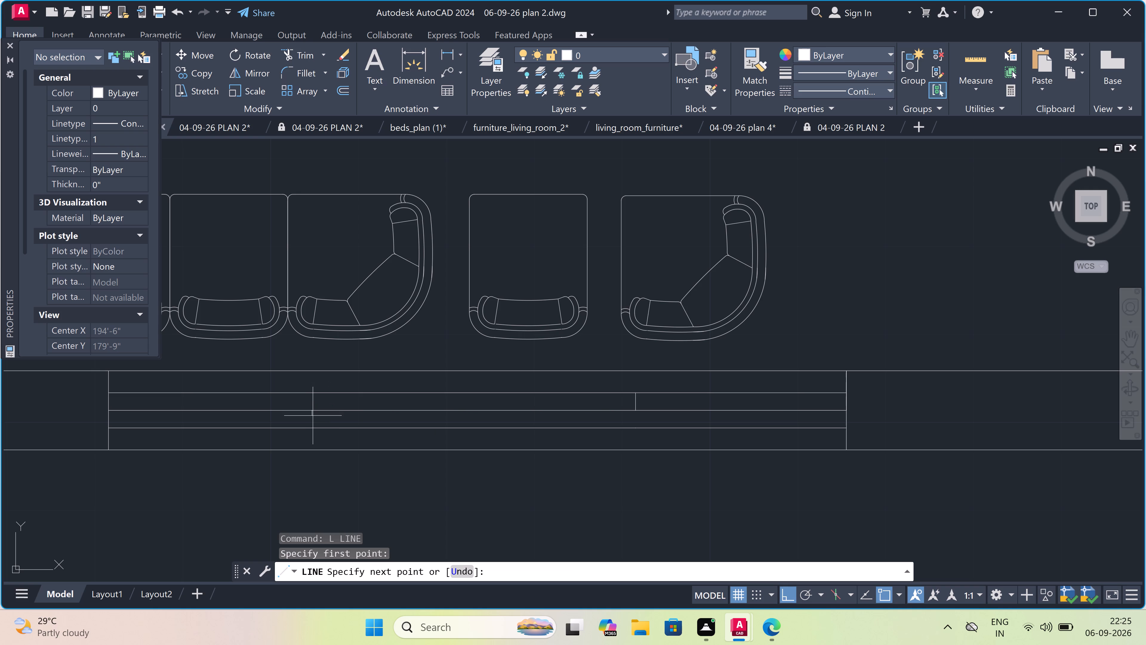
{"action": "left_click_drag", "start_coordinate": [311, 428], "coordinate": [309, 424]}
{"action": "key", "text": "Escape"}
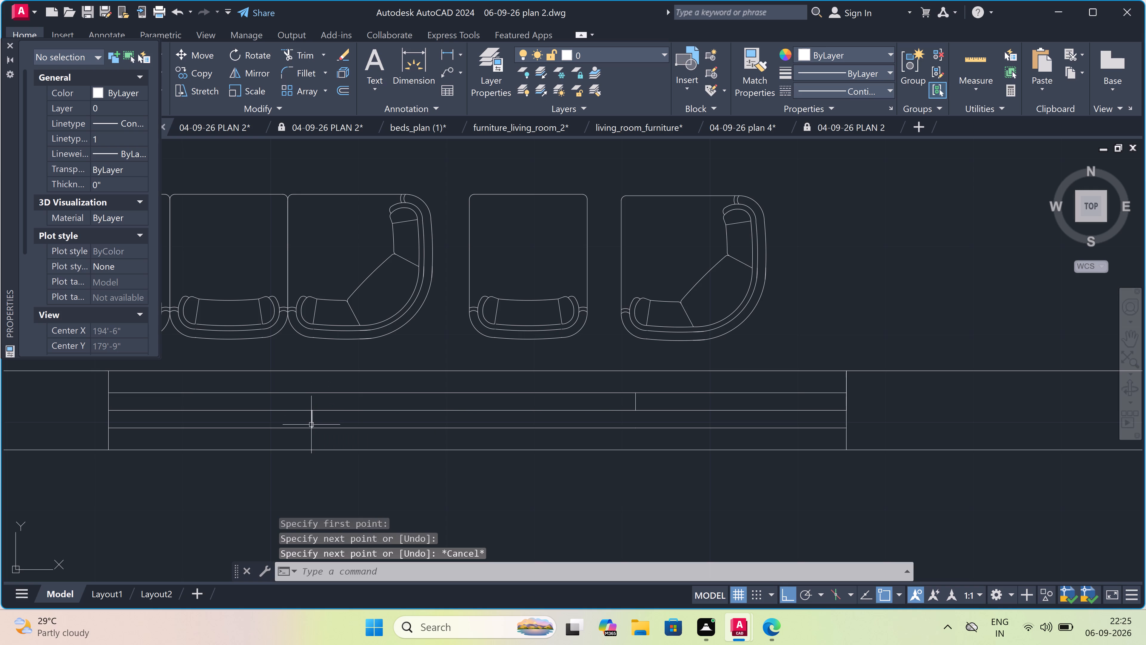
Trim the lower offset line west of its short end line and the upper offset line east of its end line.
{"action": "type", "text": "TR"}
{"action": "key", "text": "space"}
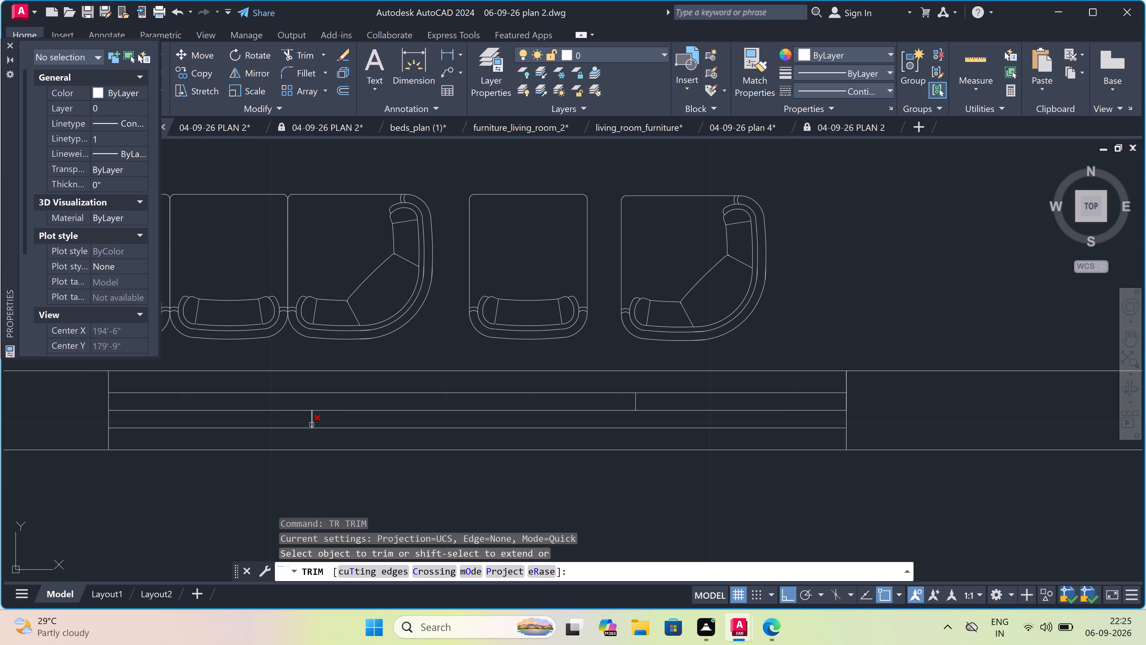
{"action": "left_click", "coordinate": [264, 429]}
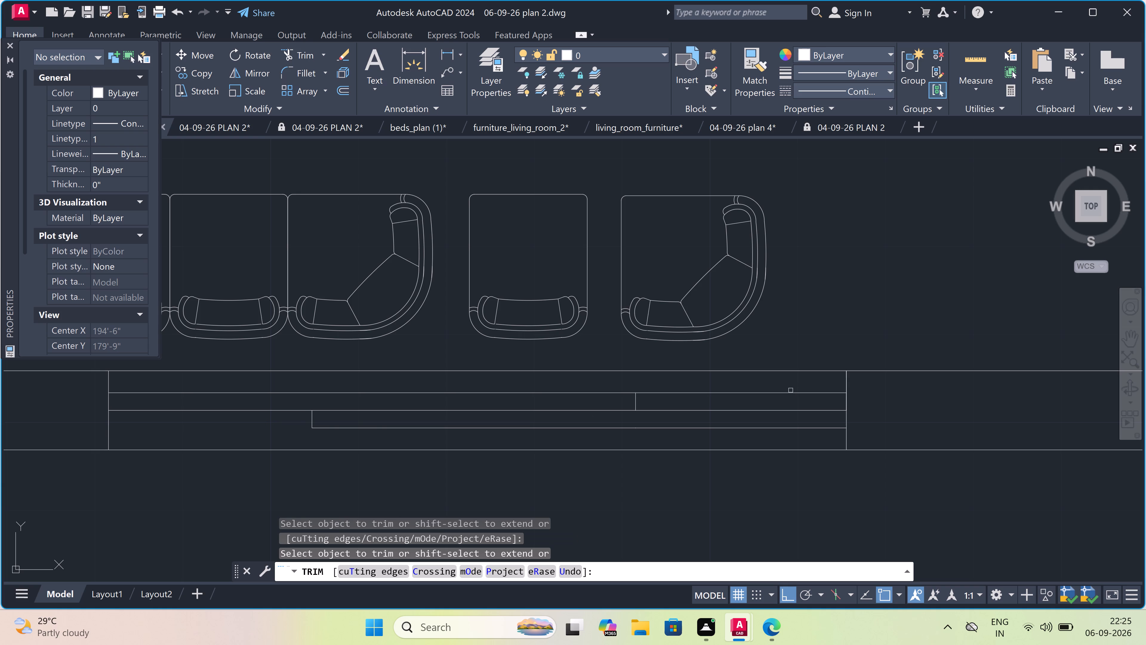
{"action": "left_click", "coordinate": [792, 392]}
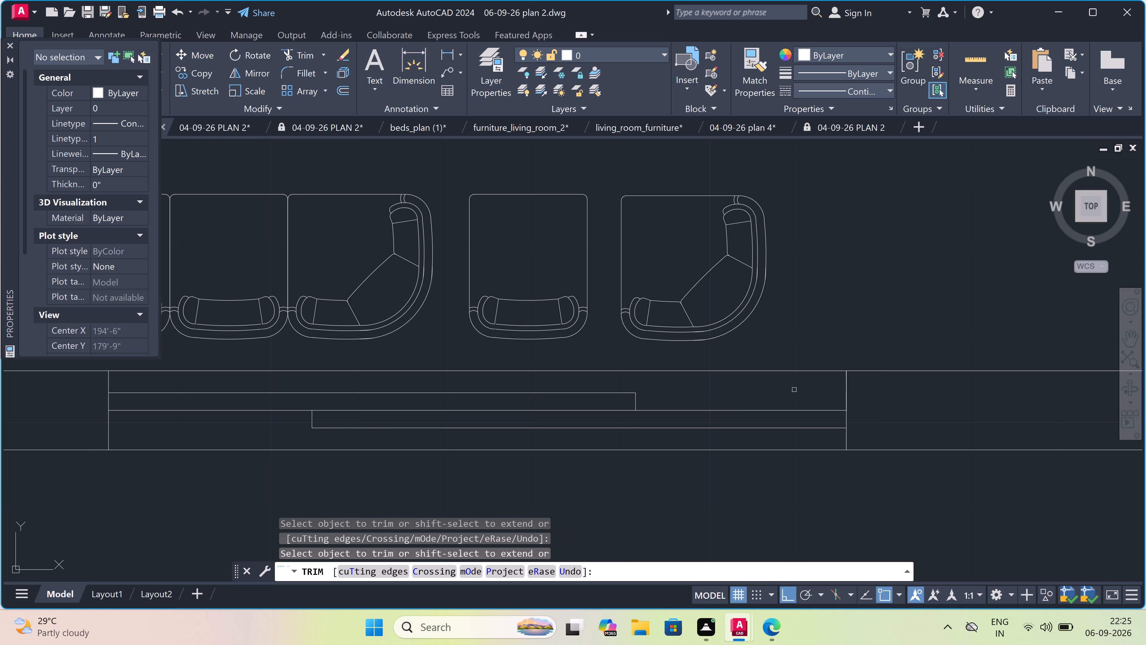
{"action": "key", "text": "Escape"}
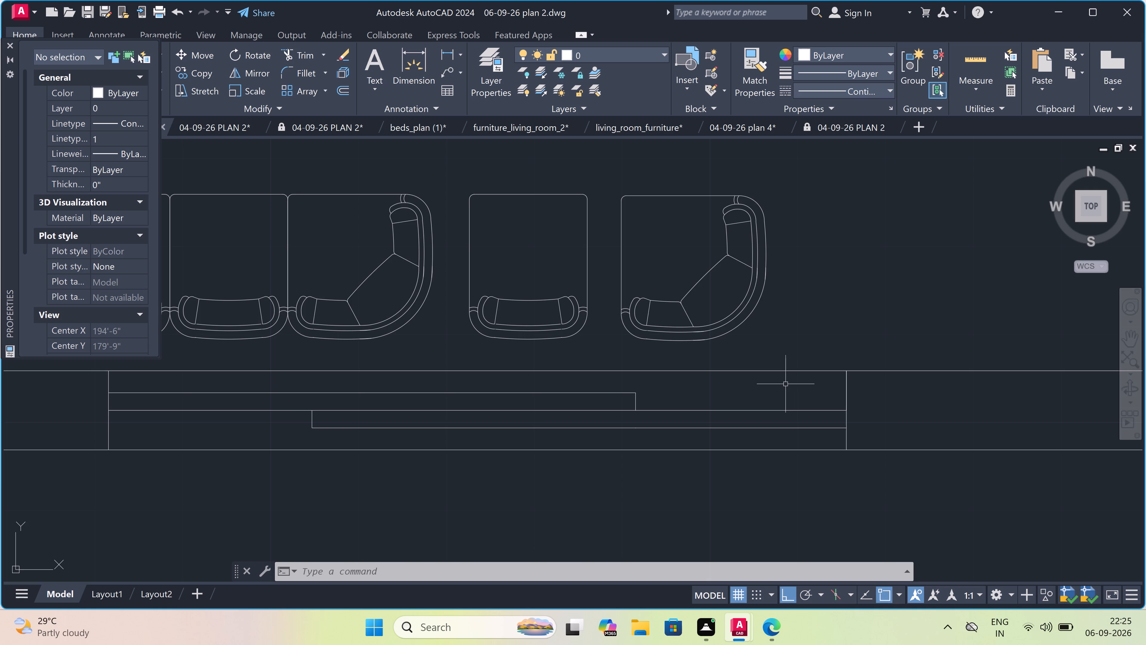
Add a two-line multiline text label reading LOBBY and 20'0"X14'6" between the seating group and the dining table.
{"action": "scroll", "coordinate": [631, 383], "scroll_direction": "down", "scroll_amount": 4}
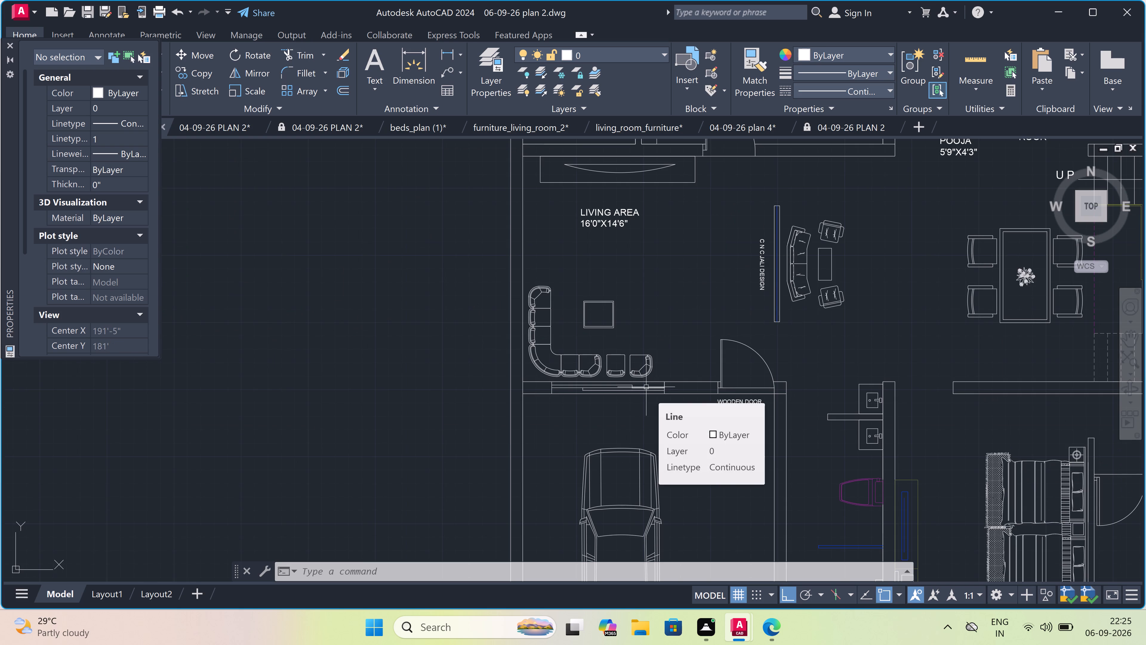
{"action": "scroll", "coordinate": [646, 386], "scroll_direction": "down", "scroll_amount": 2}
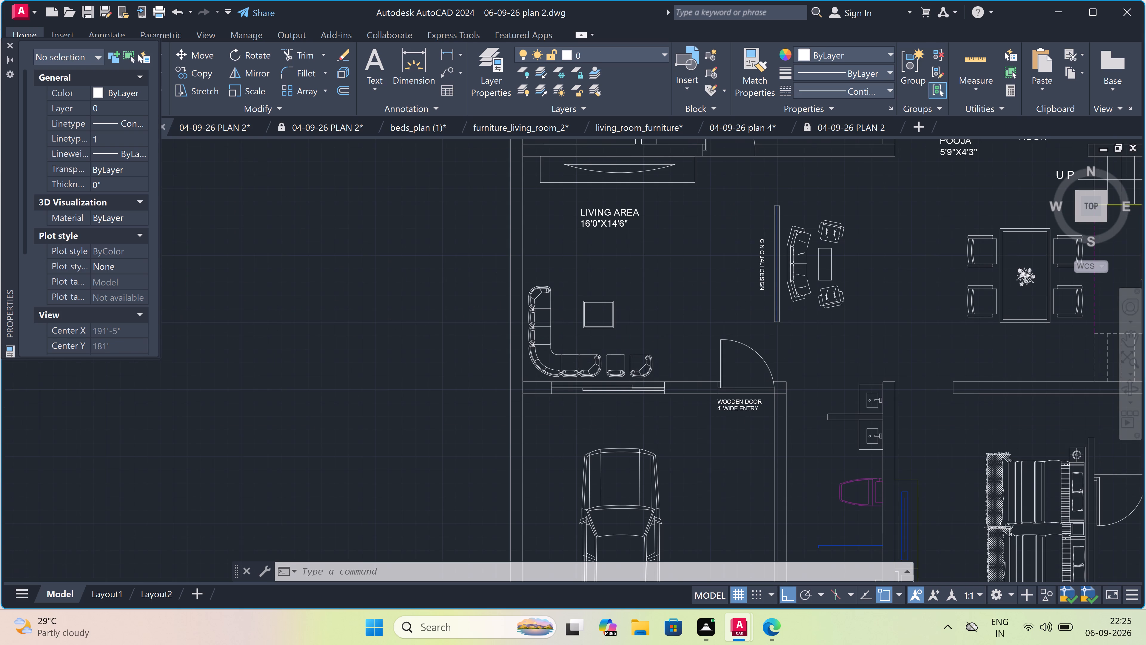
{"action": "scroll", "coordinate": [708, 388], "scroll_direction": "up", "scroll_amount": 2}
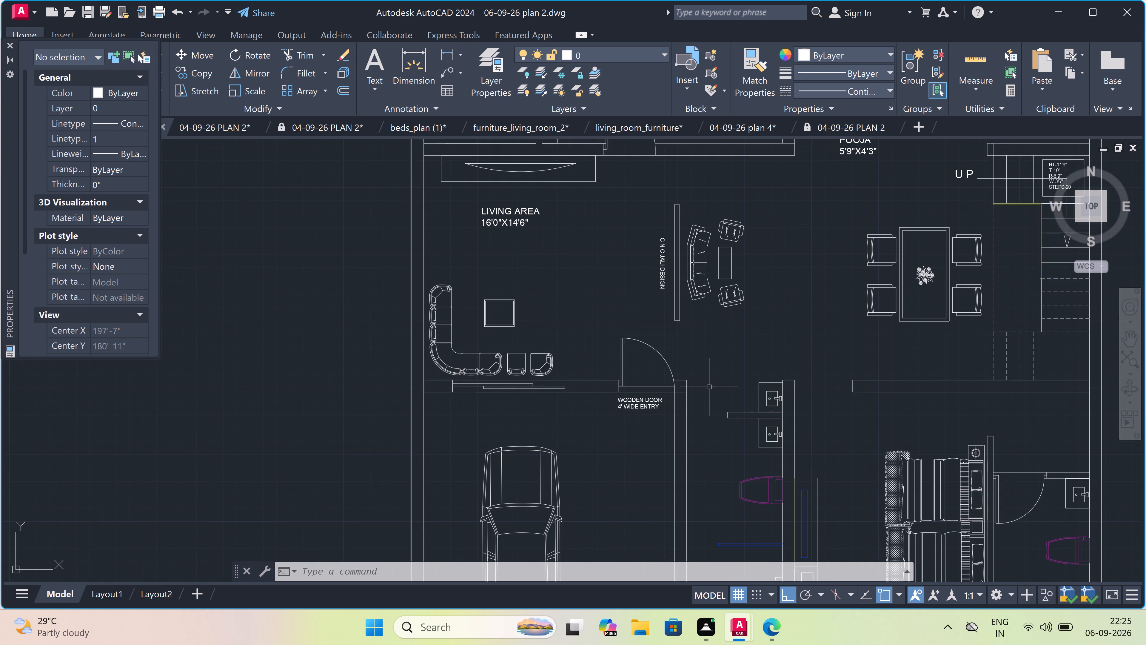
{"action": "type", "text": "MT"}
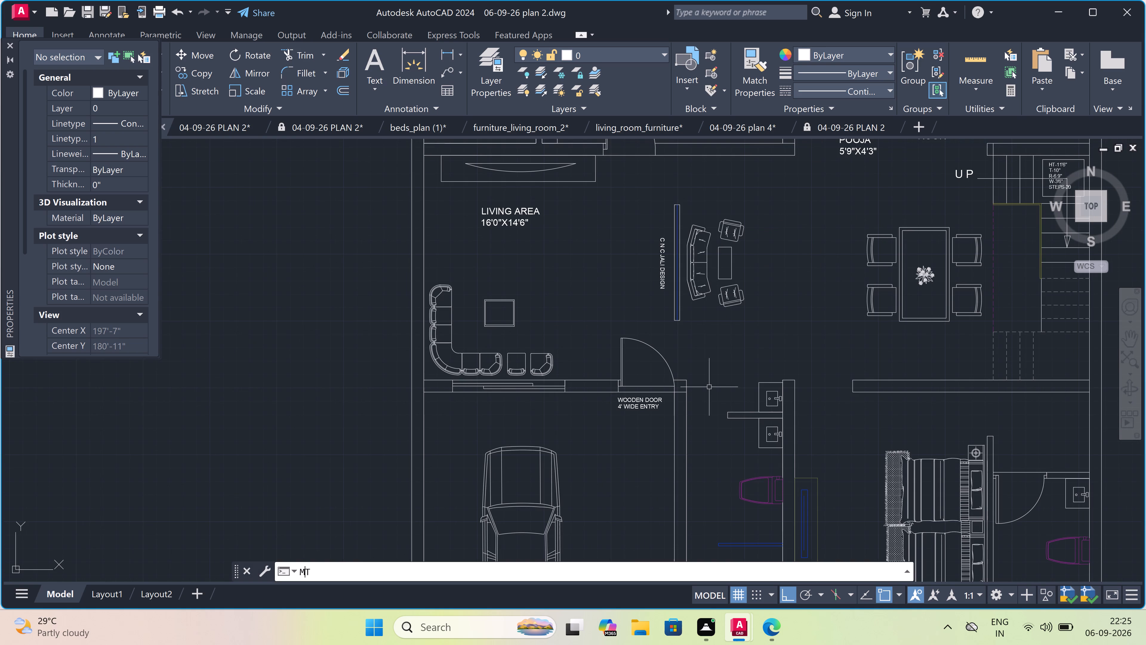
{"action": "key", "text": "space"}
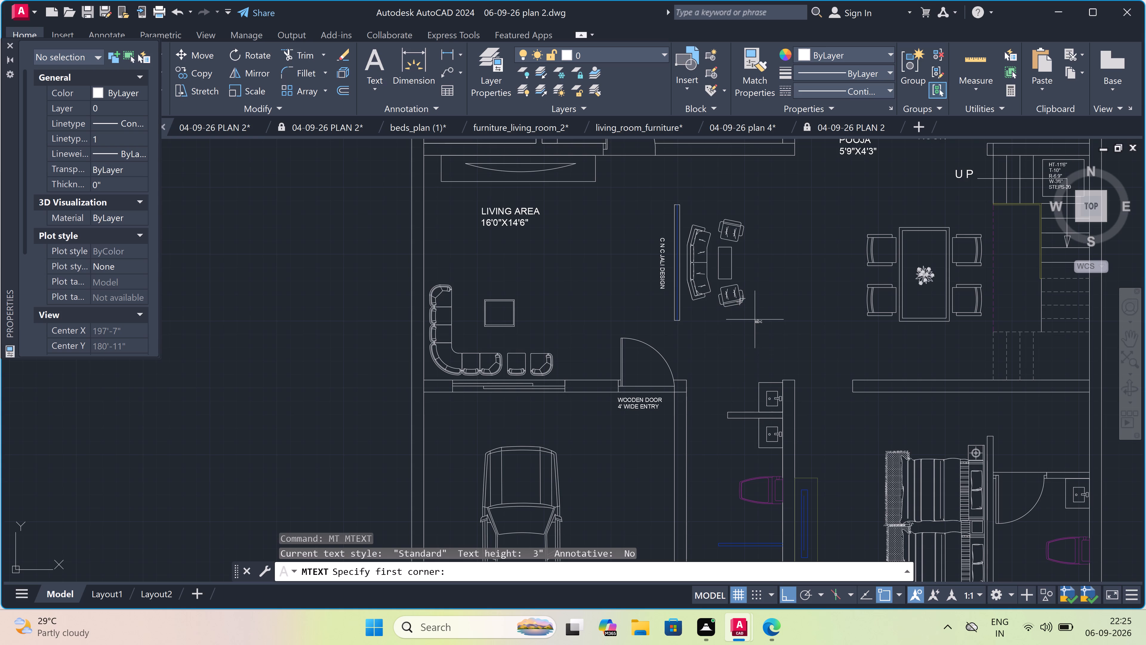
{"action": "left_click", "coordinate": [759, 240]}
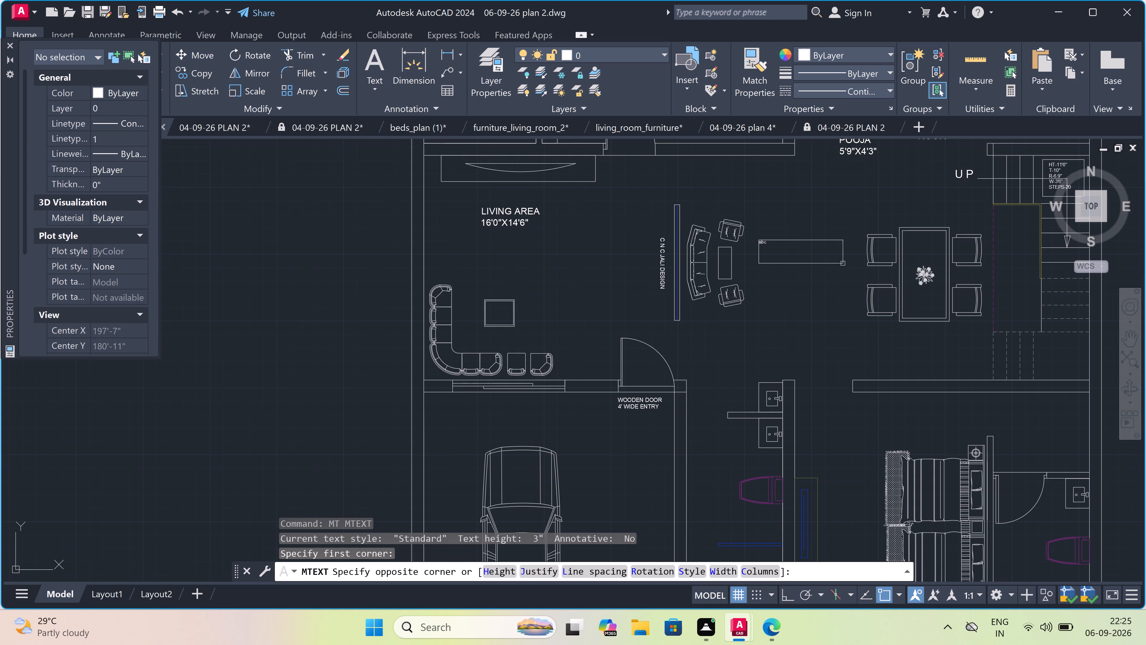
{"action": "left_click", "coordinate": [1013, 296]}
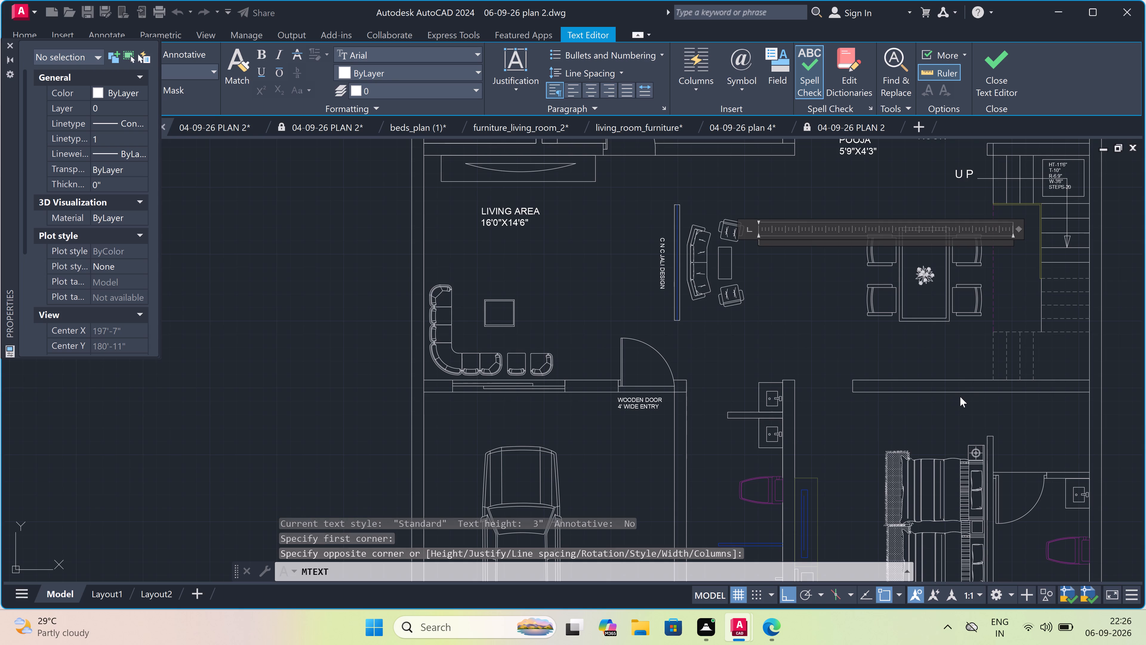
{"action": "type", "text": "LO"}
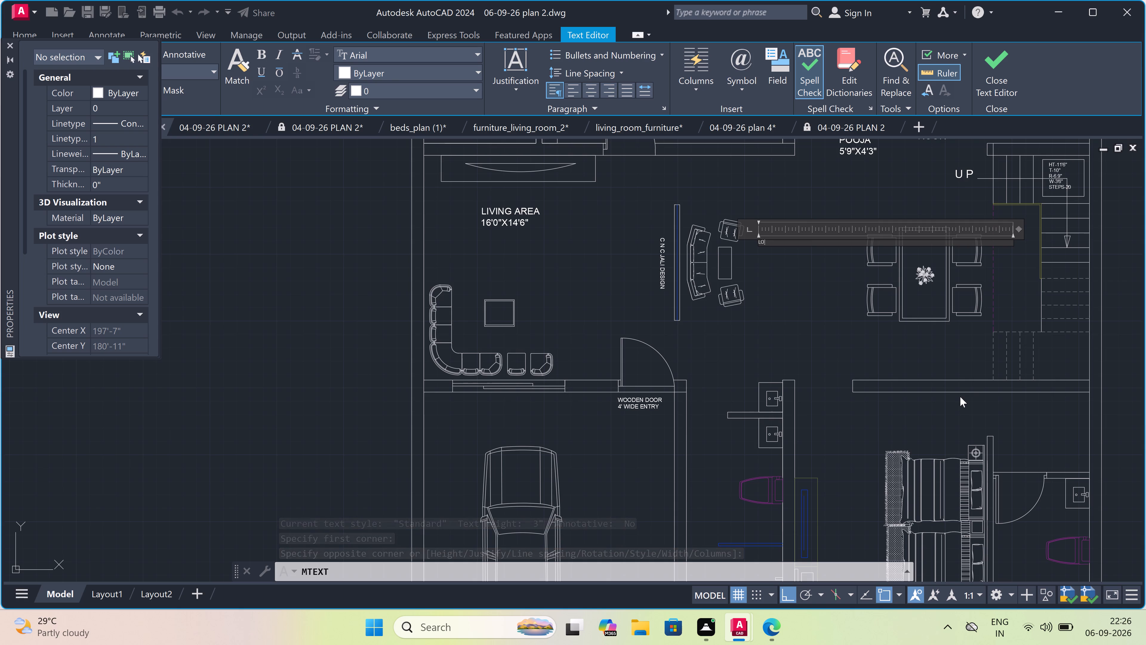
{"action": "type", "text": "BBY"}
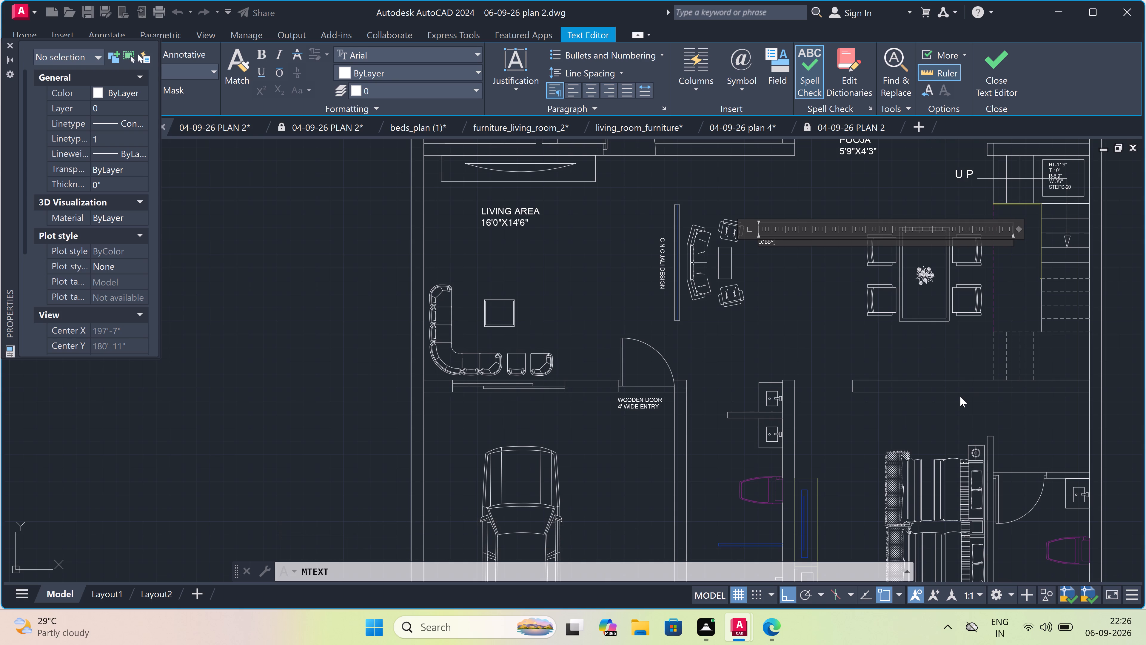
{"action": "key", "text": "Return"}
{"action": "key", "text": "1"}
{"action": "key", "text": "BackSpace"}
{"action": "key", "text": "2"}
{"action": "type", "text": "0'"}
{"action": "key", "text": "0"}
{"action": "key", "text": "shift+quotedbl"}
{"action": "type", "text": "X14"}
{"action": "key", "text": "apostrophe"}
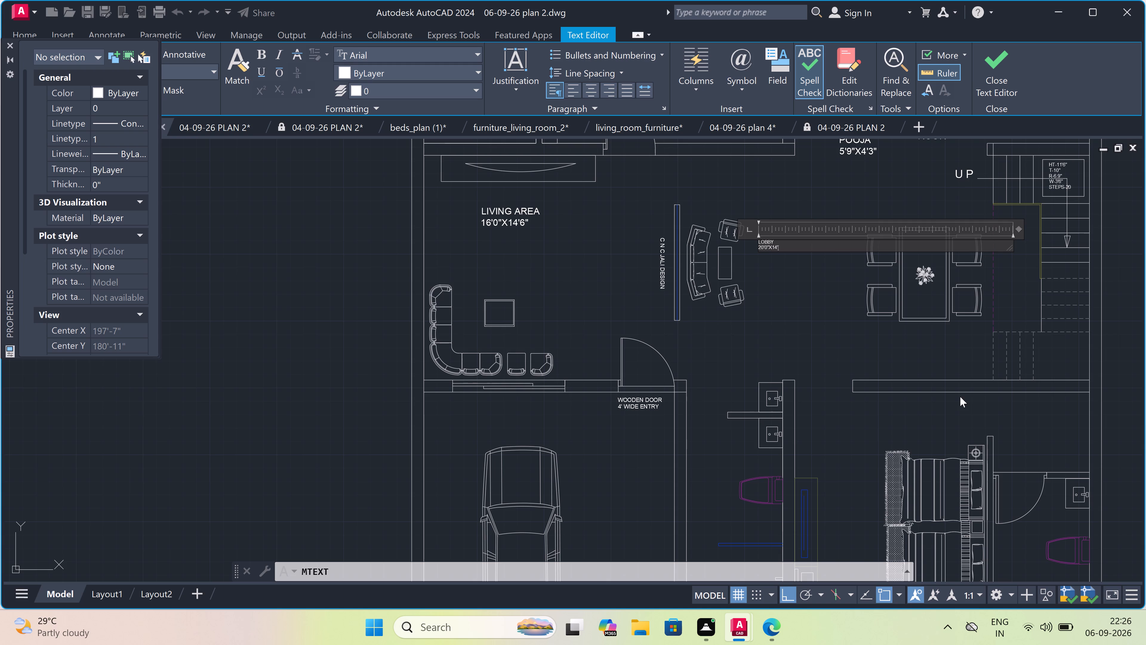
{"action": "key", "text": "6"}
{"action": "key", "text": "shift+quotedbl"}
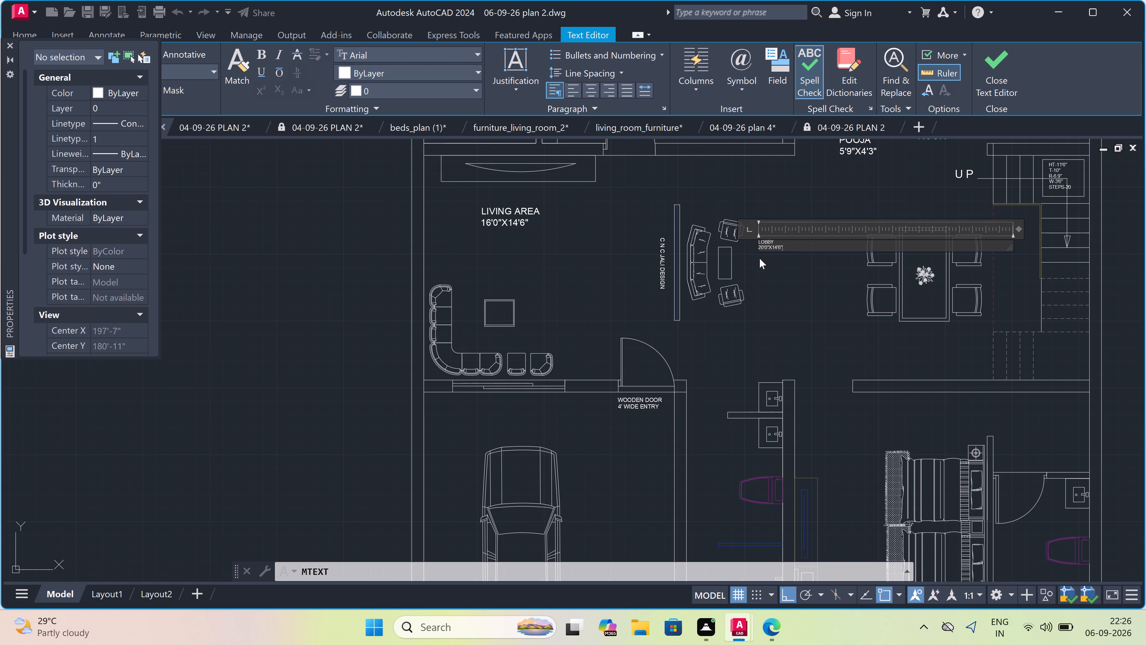
{"action": "left_click", "coordinate": [760, 259]}
Set the LOBBY label's text height to 5".
{"action": "left_click", "coordinate": [766, 238]}
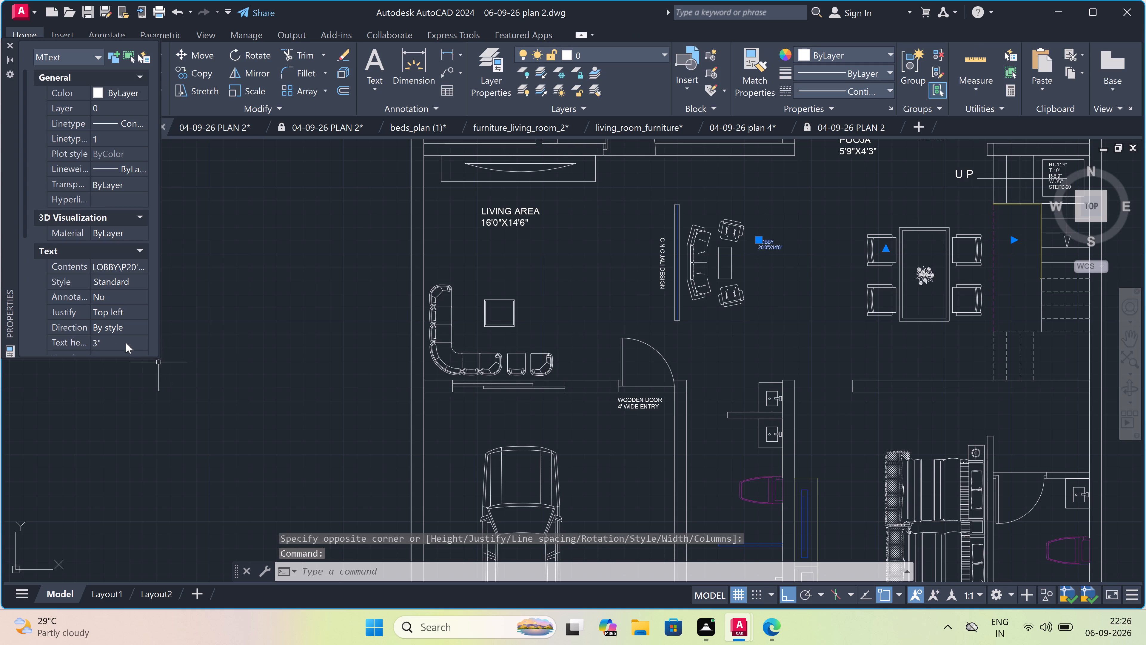
{"action": "left_click", "coordinate": [126, 343]}
{"action": "key", "text": "BackSpace"}
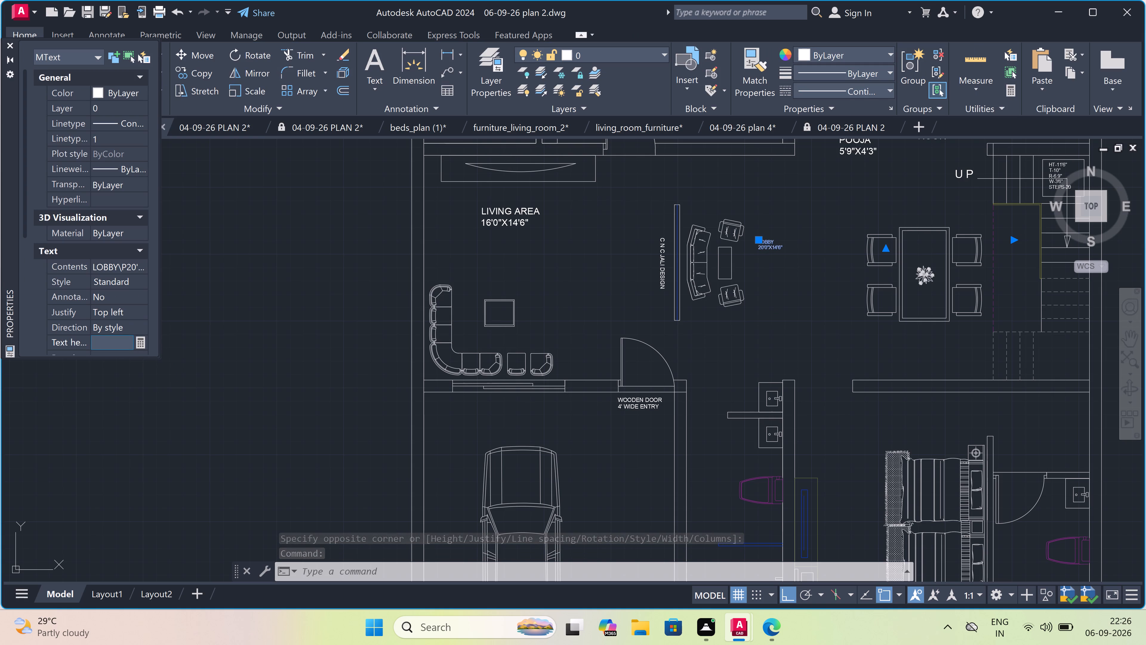
{"action": "key", "text": "5"}
{"action": "key", "text": "shift+quotedbl"}
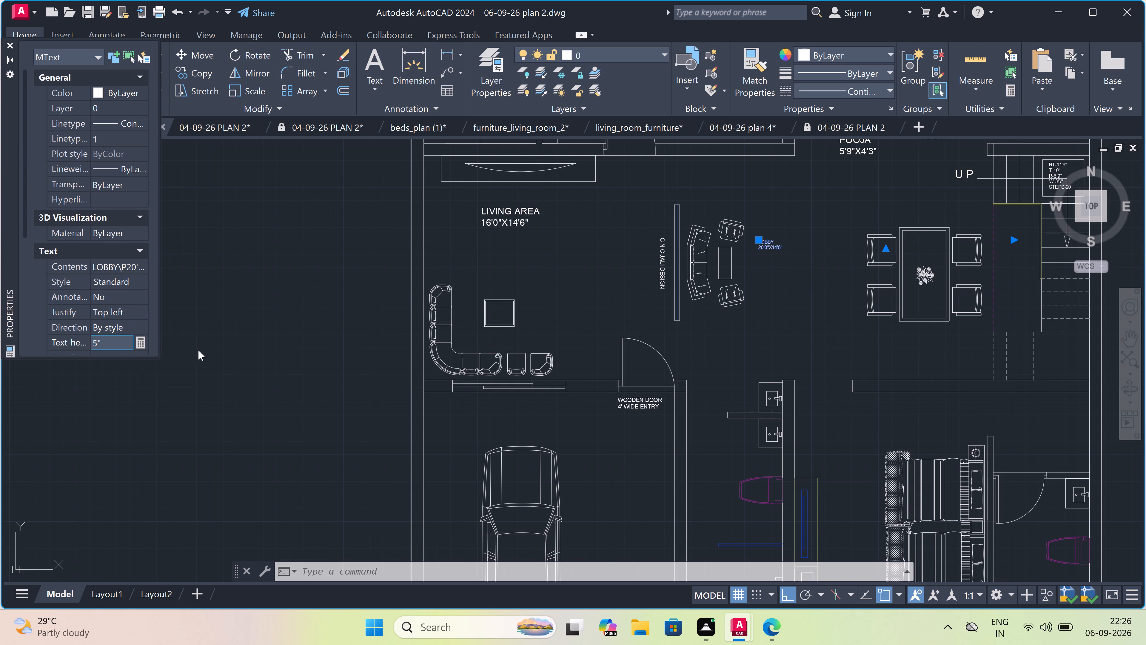
{"action": "left_click_drag", "start_coordinate": [199, 348], "coordinate": [184, 348]}
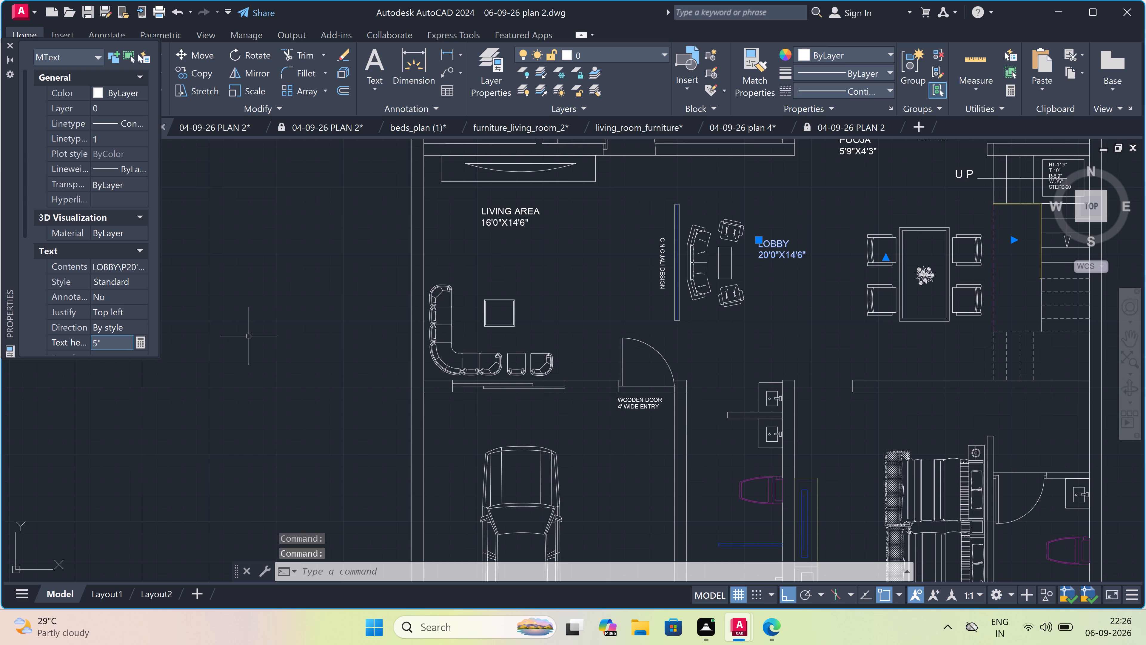
{"action": "key", "text": "Escape"}
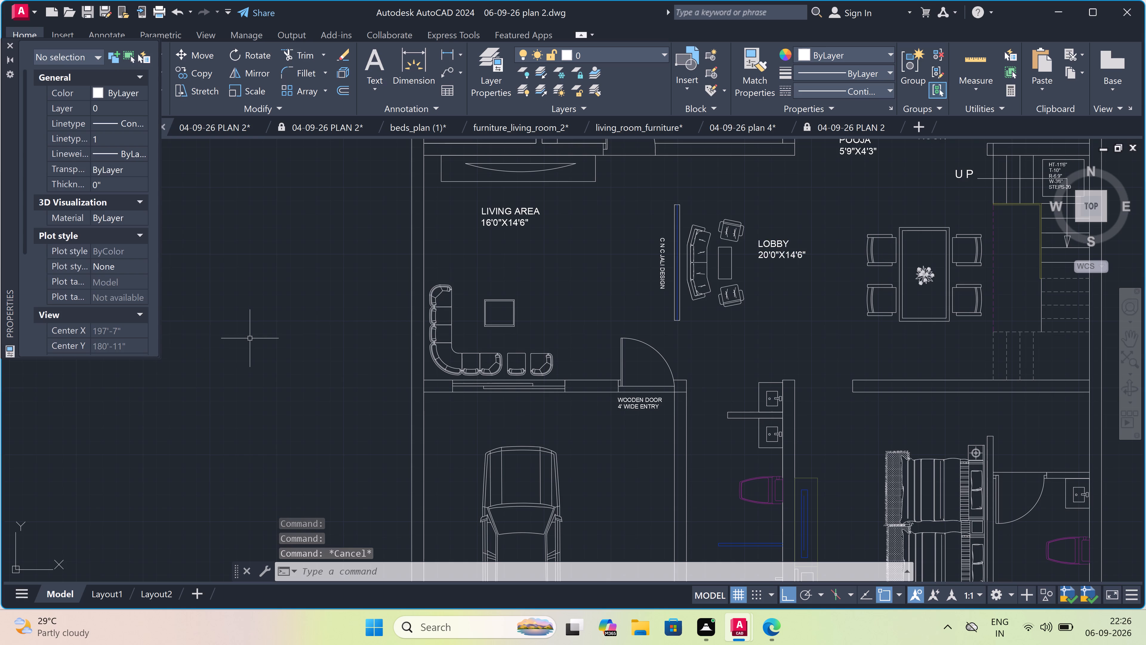
Add a multiline text level label reading L V L . + 3'0" just below the LOBBY label.
{"action": "type", "text": "MT"}
{"action": "key", "text": "space"}
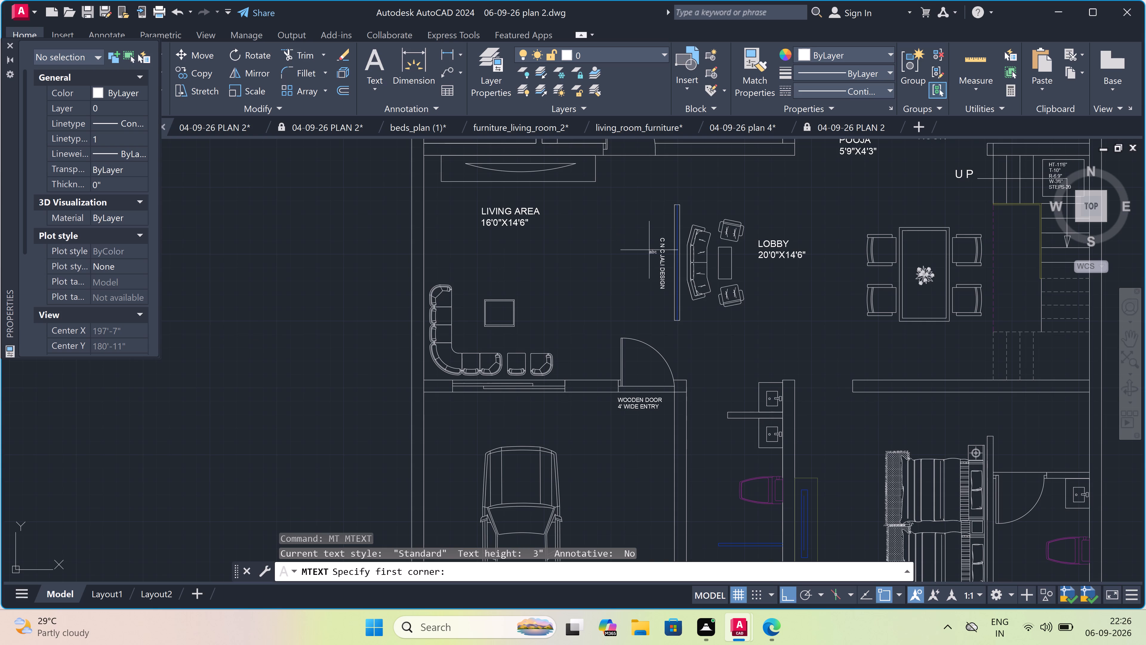
{"action": "left_click_drag", "start_coordinate": [777, 277], "coordinate": [790, 284]}
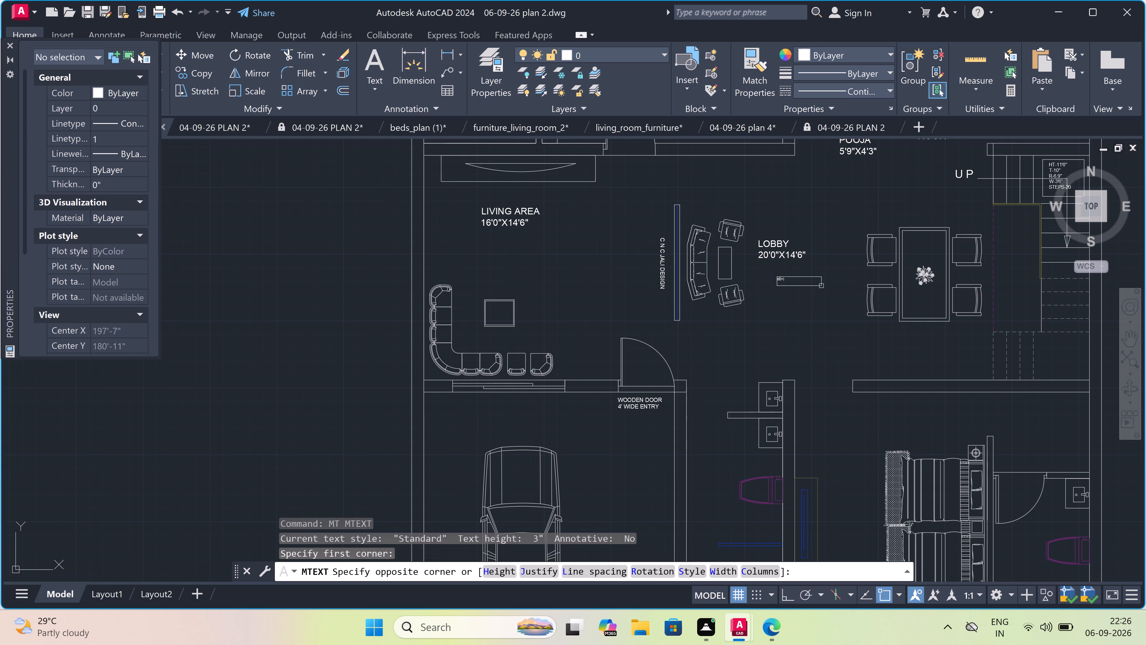
{"action": "left_click_drag", "start_coordinate": [1038, 310], "coordinate": [1045, 315]}
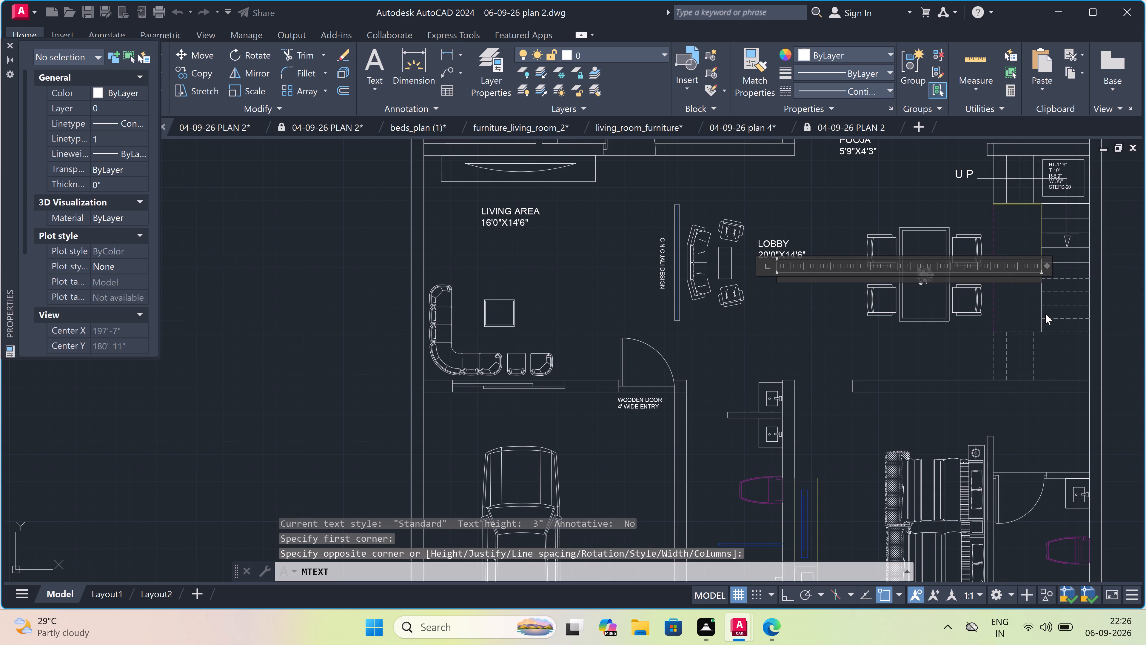
{"action": "type", "text": "L V"}
{"action": "key", "text": "space"}
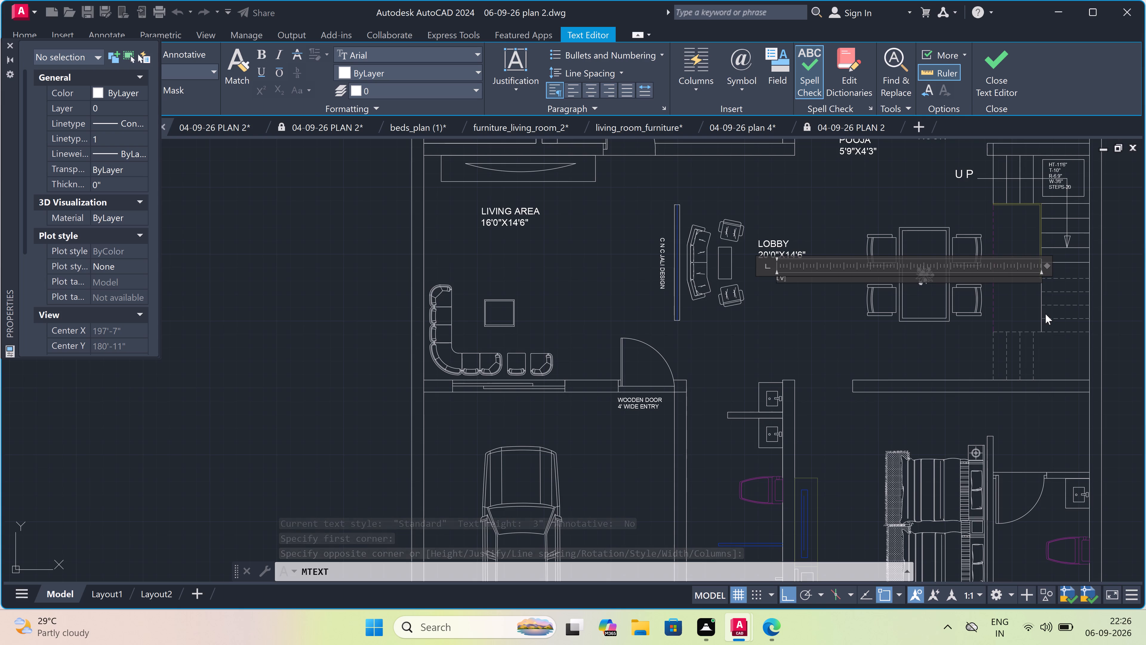
{"action": "type", "text": "L"}
{"action": "key", "text": "space"}
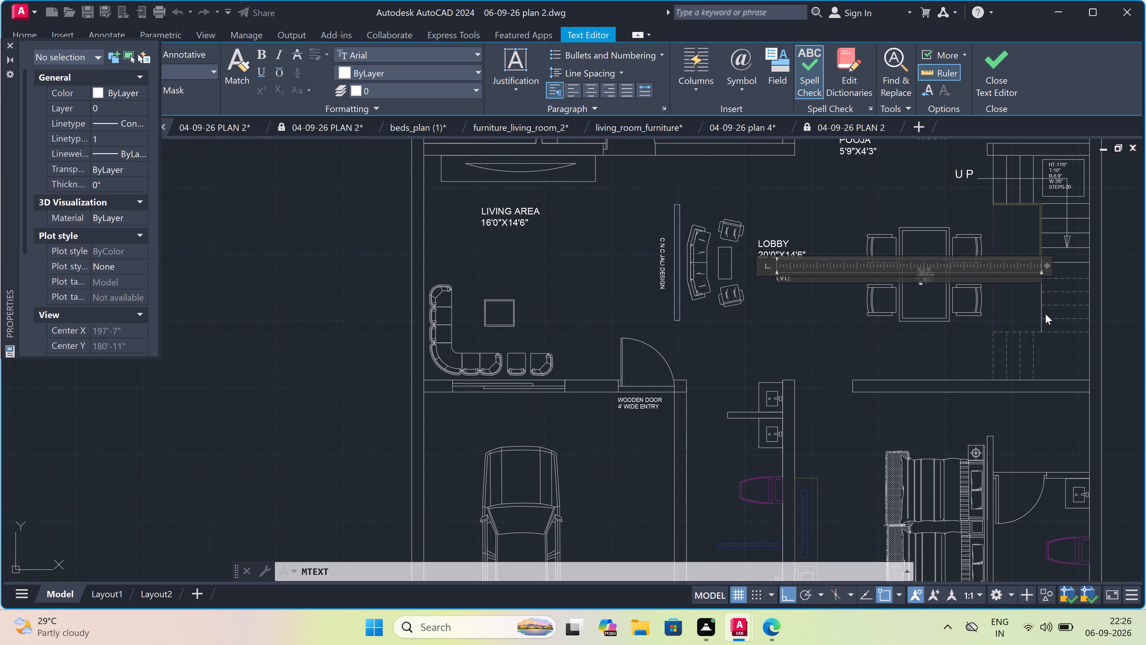
{"action": "key", "text": "period"}
{"action": "key", "text": "space"}
{"action": "key", "text": "equal"}
{"action": "key", "text": "BackSpace"}
{"action": "key", "text": "shift+plus"}
{"action": "key", "text": "space"}
{"action": "type", "text": "3'"}
{"action": "key", "text": "0"}
{"action": "key", "text": "shift+quotedbl"}
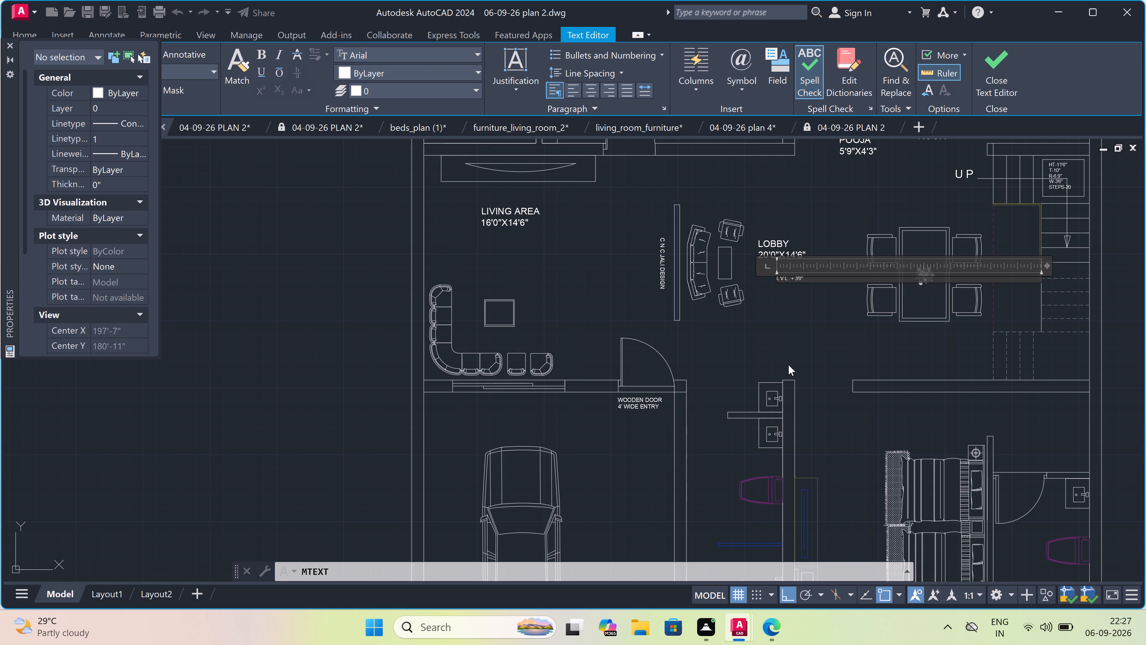
{"action": "scroll", "coordinate": [815, 291], "scroll_direction": "up", "scroll_amount": 3}
{"action": "left_click", "coordinate": [799, 295]}
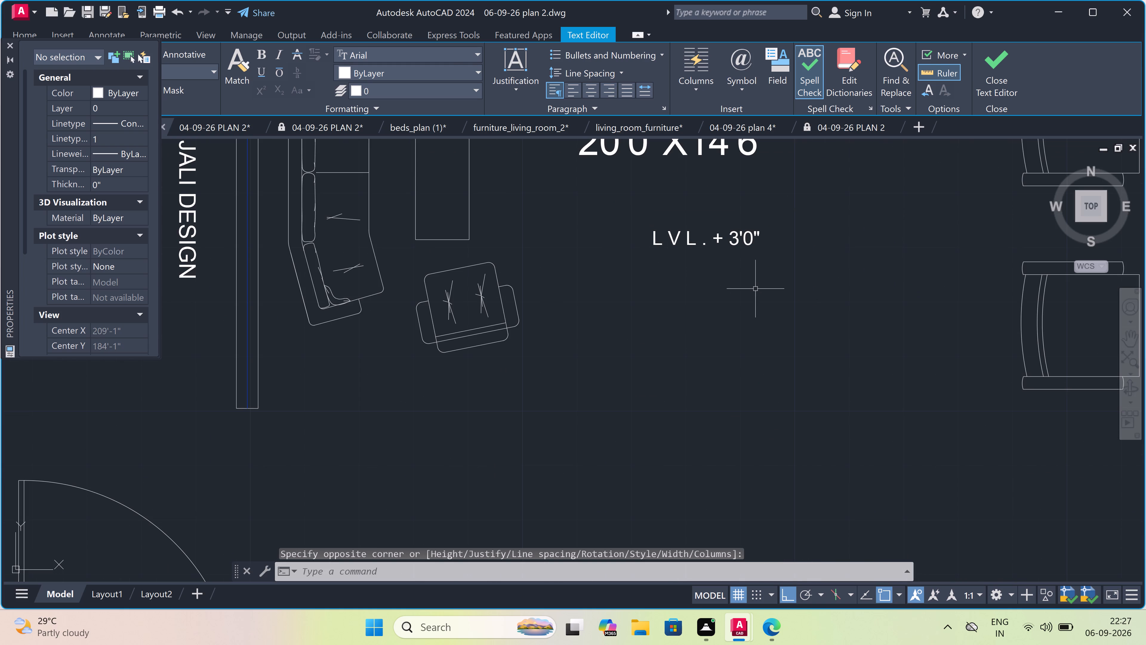
Set the text height of the L V L . + 3'0" label to 6".
{"action": "left_click", "coordinate": [677, 236]}
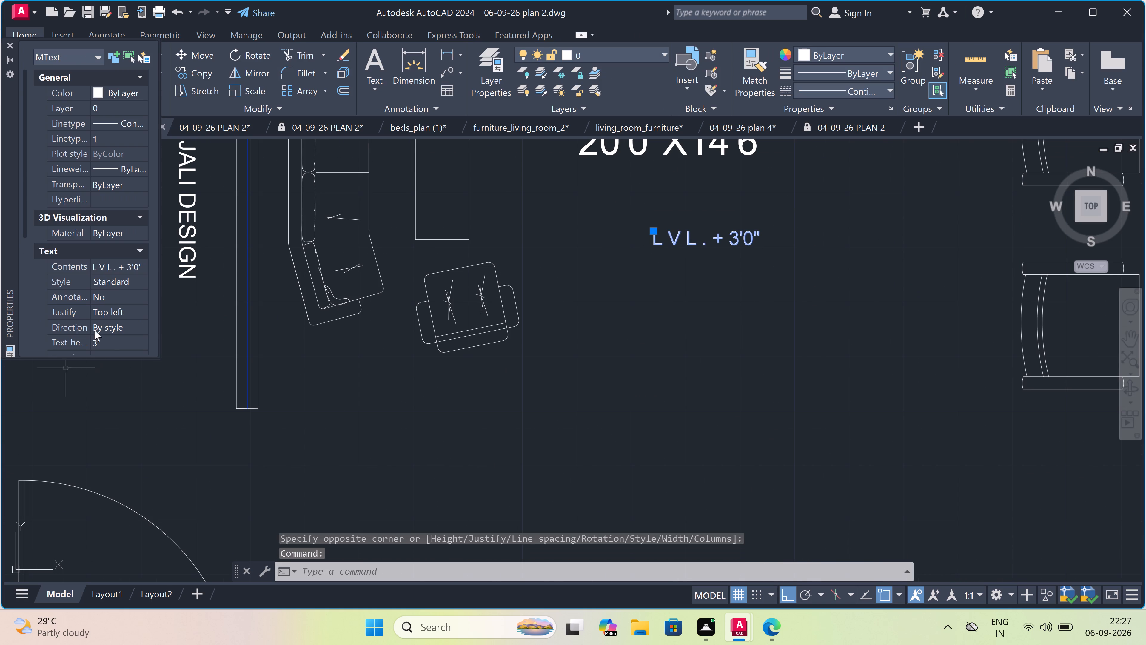
{"action": "left_click", "coordinate": [108, 343]}
{"action": "key", "text": "BackSpace"}
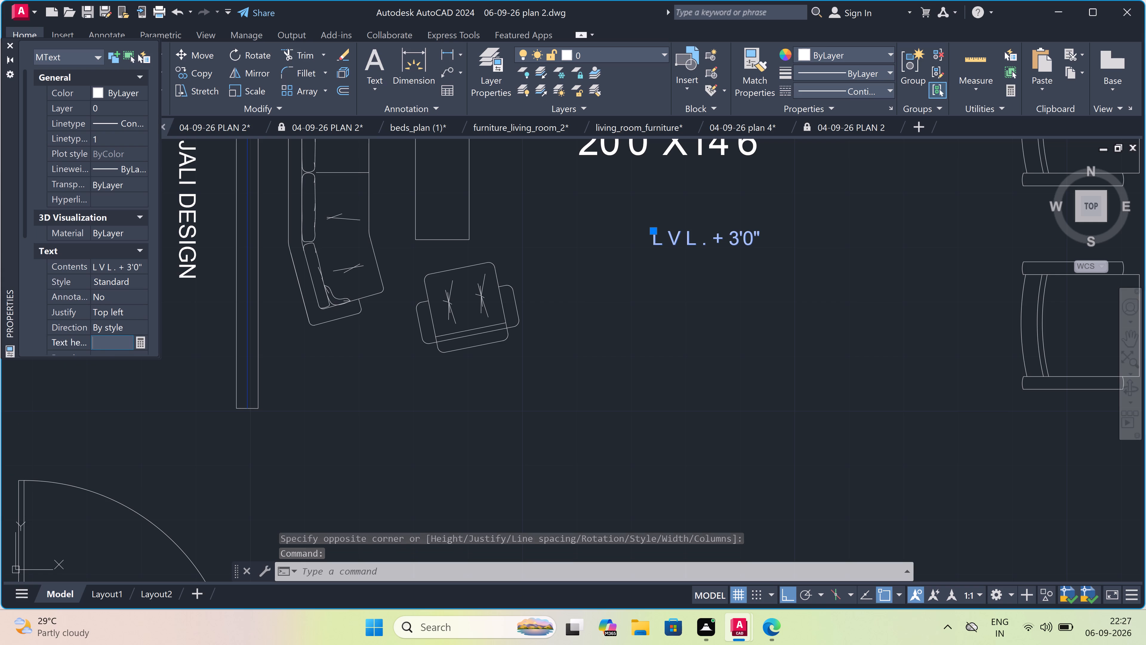
{"action": "key", "text": "4"}
{"action": "key", "text": "shift+quotedbl"}
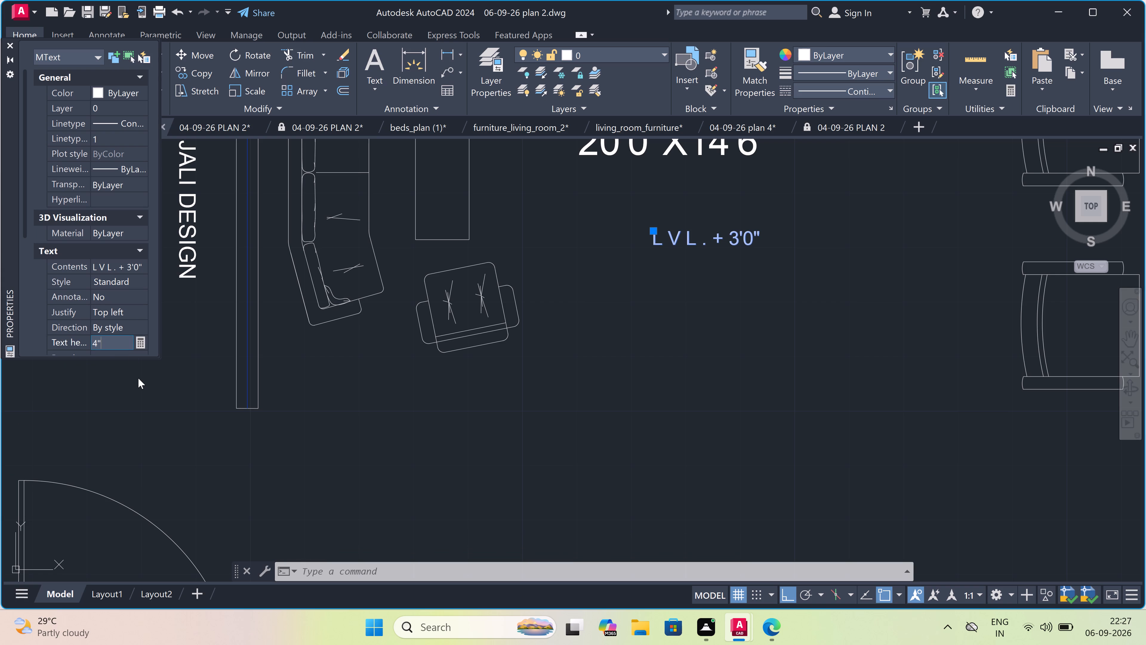
{"action": "key", "text": "BackSpace"}
{"action": "key", "text": "BackSpace"}
{"action": "key", "text": "BackSpace"}
{"action": "key", "text": "BackSpace"}
{"action": "key", "text": "BackSpace"}
{"action": "key", "text": "BackSpace"}
{"action": "key", "text": "BackSpace"}
{"action": "key", "text": "BackSpace"}
{"action": "key", "text": "BackSpace"}
{"action": "key", "text": "BackSpace"}
{"action": "key", "text": "BackSpace"}
{"action": "key", "text": "BackSpace"}
{"action": "key", "text": "BackSpace"}
{"action": "key", "text": "BackSpace"}
{"action": "key", "text": "BackSpace"}
{"action": "key", "text": "BackSpace"}
{"action": "key", "text": "BackSpace"}
{"action": "key", "text": "BackSpace"}
{"action": "key", "text": "6"}
{"action": "key", "text": "shift+quotedbl"}
{"action": "left_click", "coordinate": [144, 383]}
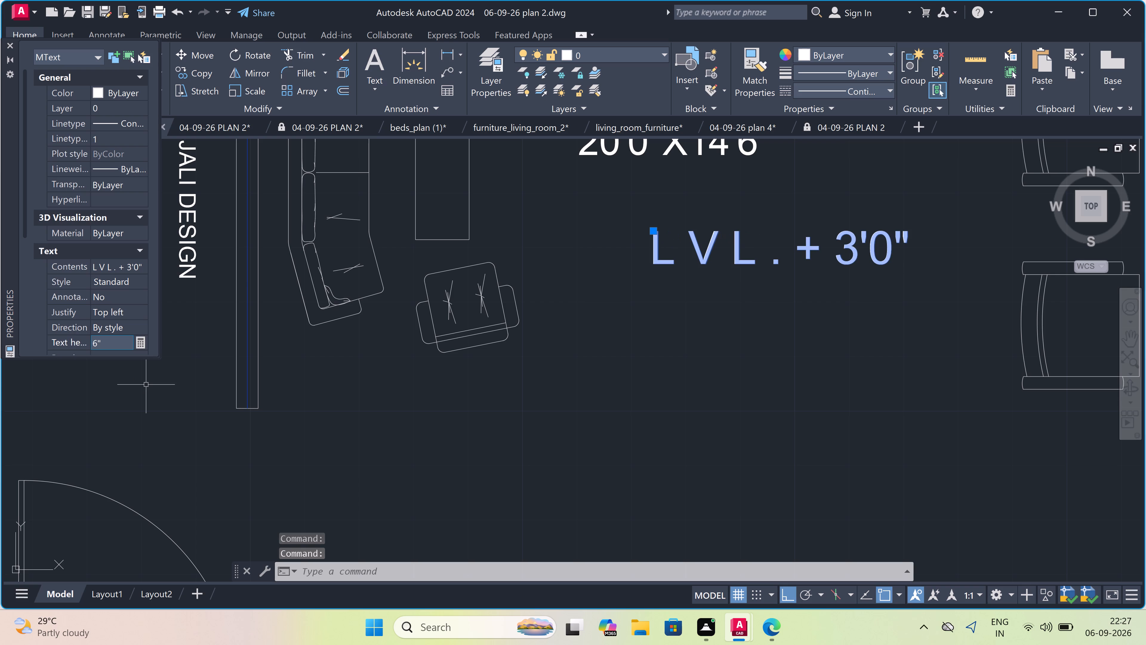
{"action": "key", "text": "Escape"}
Add a multiline text label reading WOODEN PARTITION in the lobby, south of the seating group and above the wash basins.
{"action": "scroll", "coordinate": [150, 387], "scroll_direction": "down", "scroll_amount": 2}
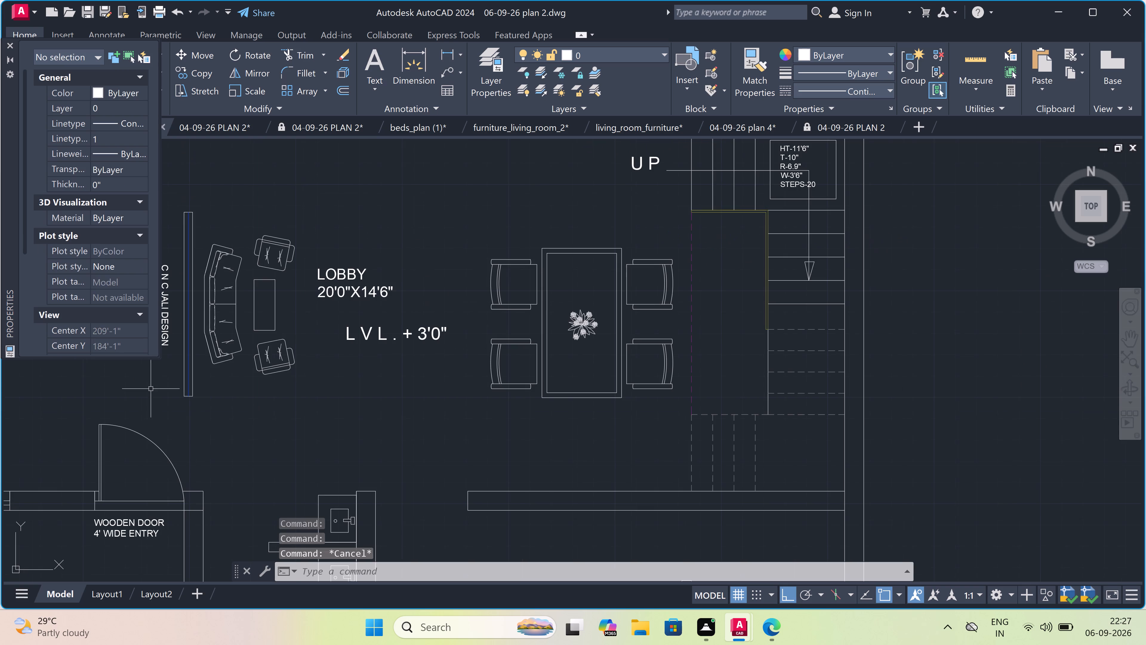
{"action": "scroll", "coordinate": [397, 321], "scroll_direction": "up", "scroll_amount": 2}
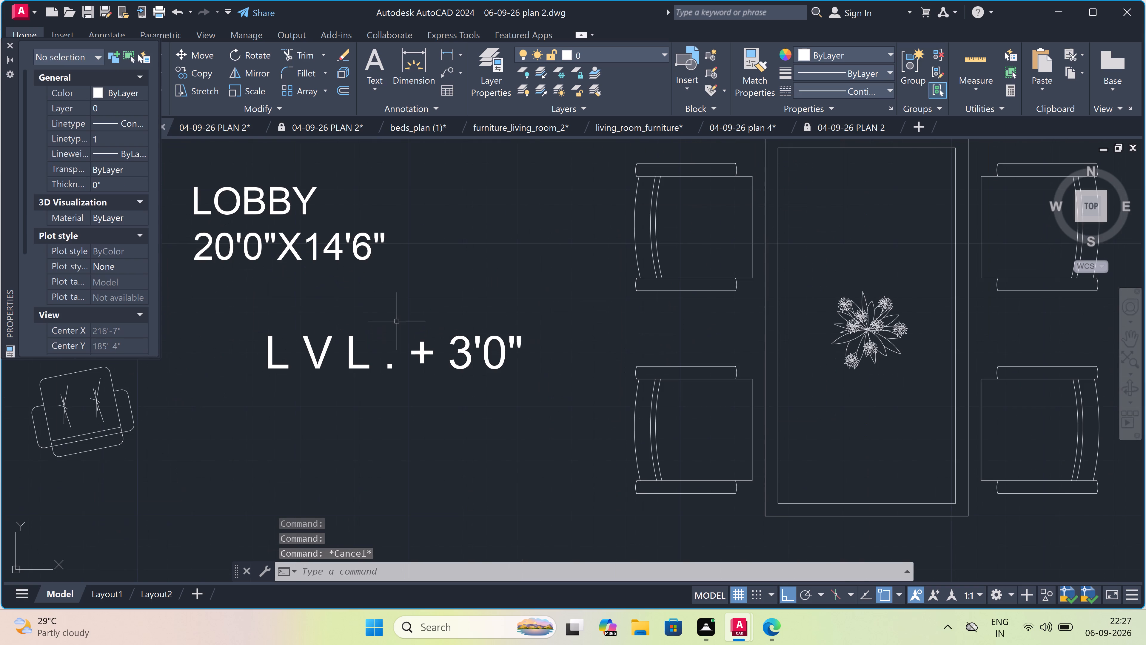
{"action": "scroll", "coordinate": [397, 321], "scroll_direction": "down", "scroll_amount": 3}
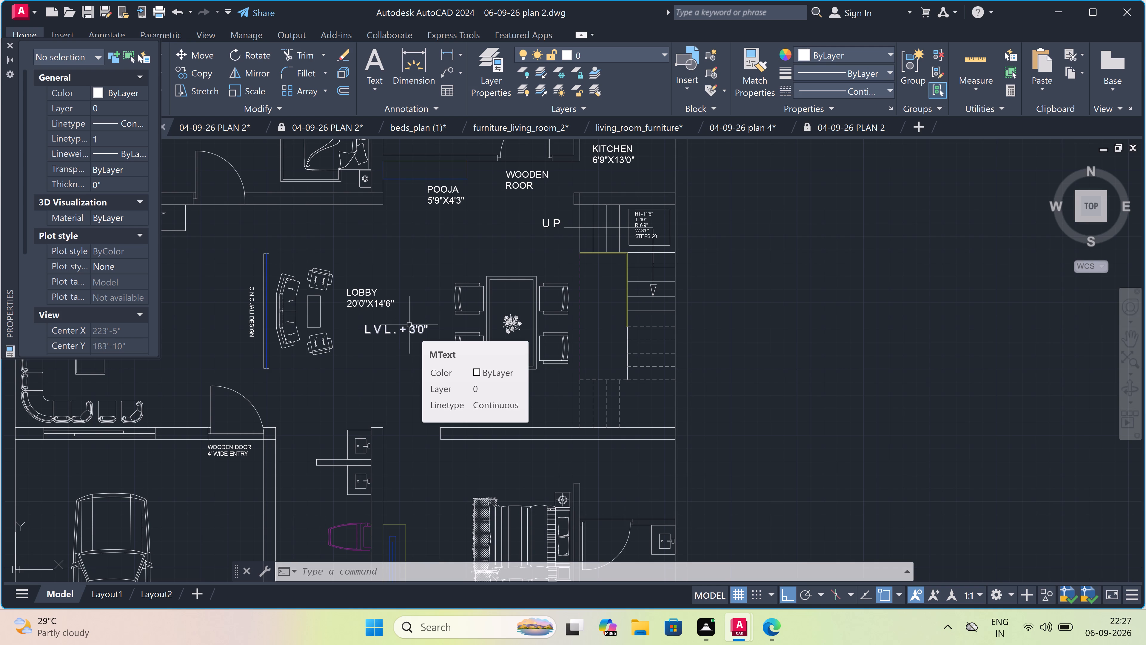
{"action": "type", "text": "MT"}
{"action": "key", "text": "space"}
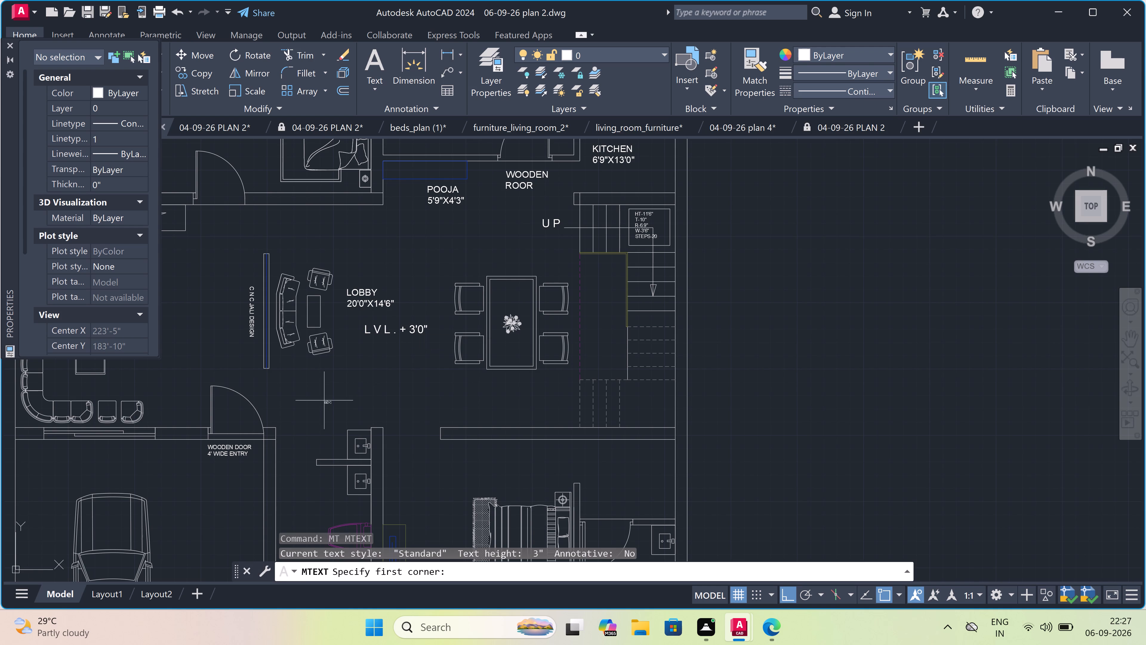
{"action": "left_click_drag", "start_coordinate": [319, 407], "coordinate": [321, 412]}
{"action": "left_click", "coordinate": [661, 405]}
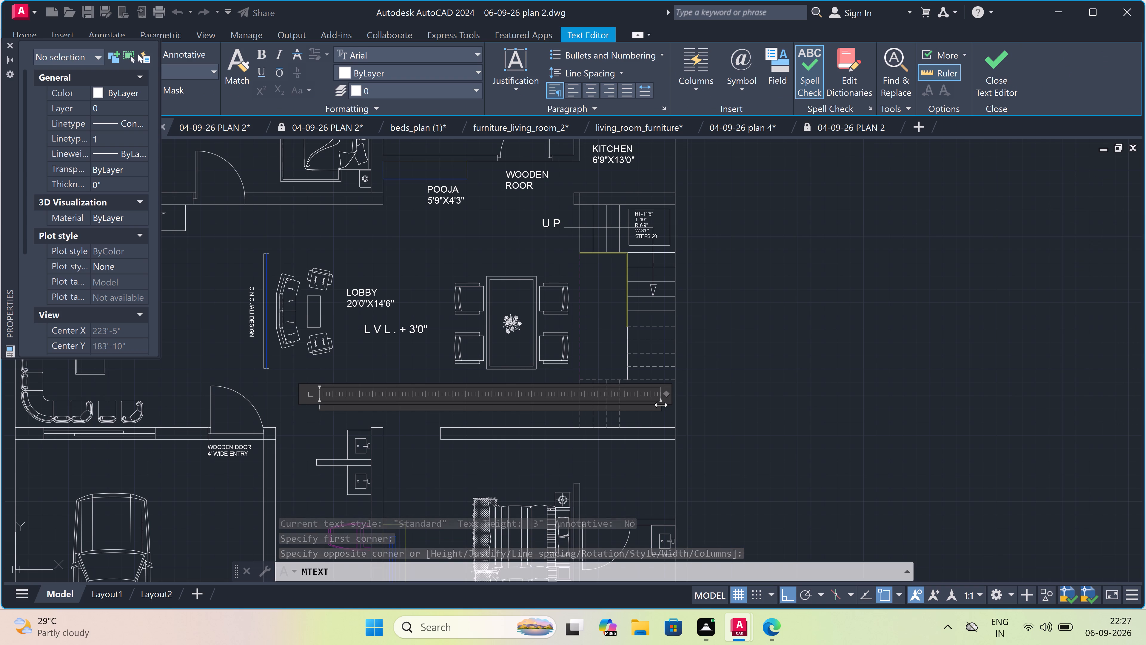
{"action": "type", "text": "WO"}
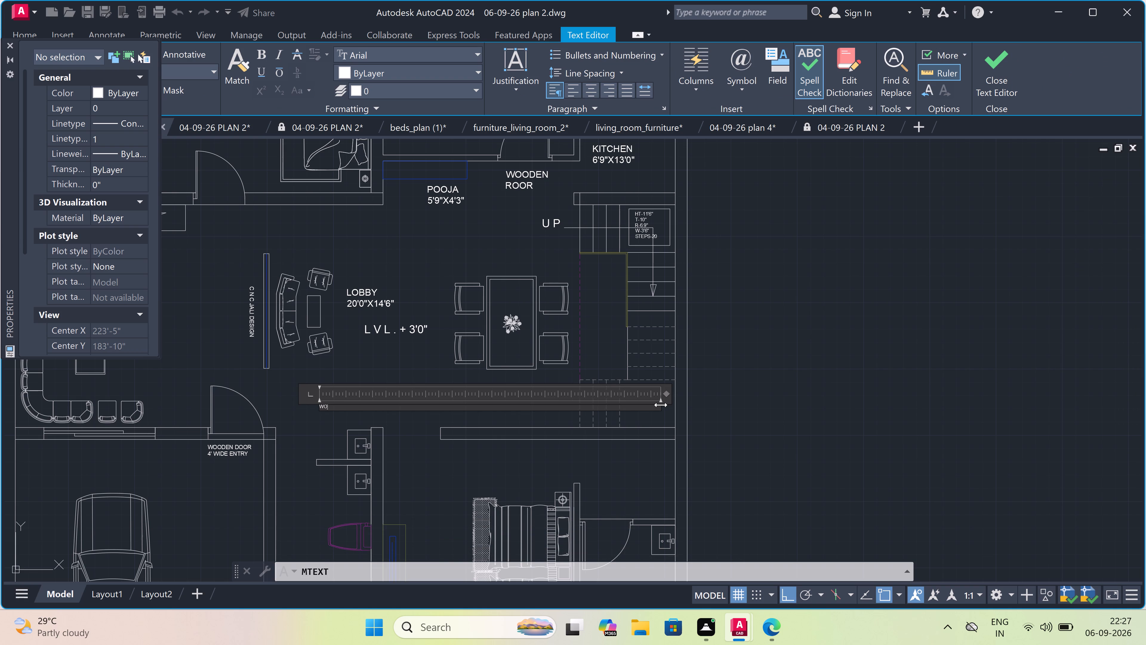
{"action": "key", "text": "d"}
{"action": "key", "text": "BackSpace"}
{"action": "type", "text": "ODEN O"}
{"action": "key", "text": "BackSpace"}
{"action": "key", "text": "p"}
{"action": "key", "text": "a"}
{"action": "type", "text": "RTI"}
{"action": "type", "text": "TION"}
{"action": "scroll", "coordinate": [322, 380], "scroll_direction": "up", "scroll_amount": 3}
{"action": "left_click_drag", "start_coordinate": [352, 386], "coordinate": [356, 392]}
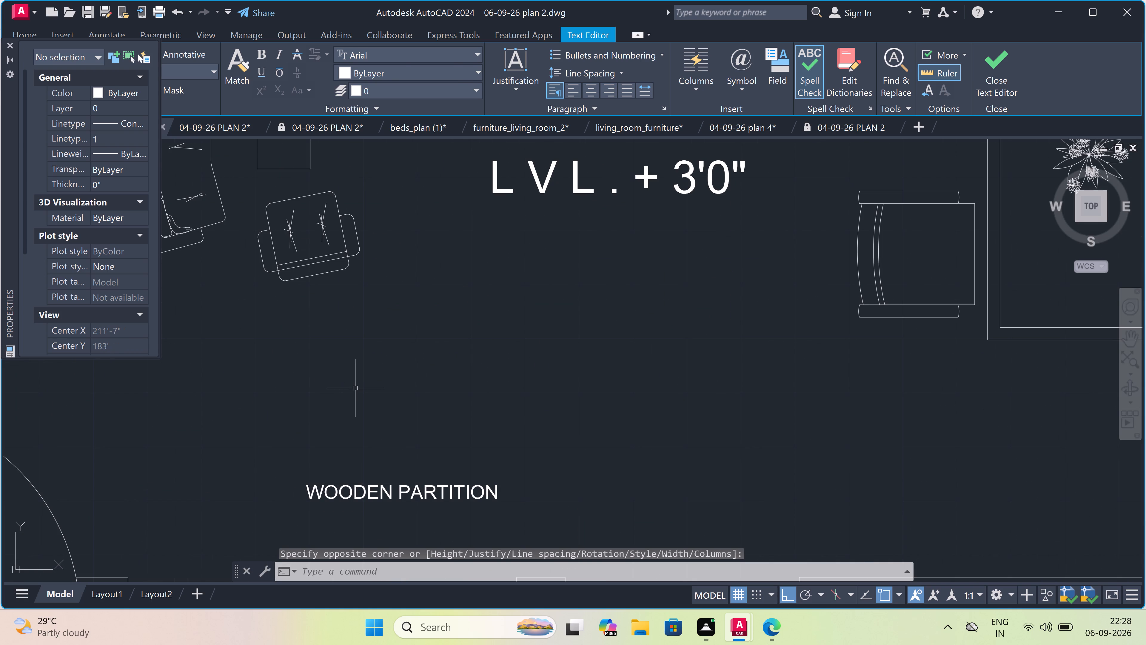
Set the WOODEN PARTITION label's text height to 4".
{"action": "left_click", "coordinate": [395, 498]}
{"action": "left_click", "coordinate": [280, 460]}
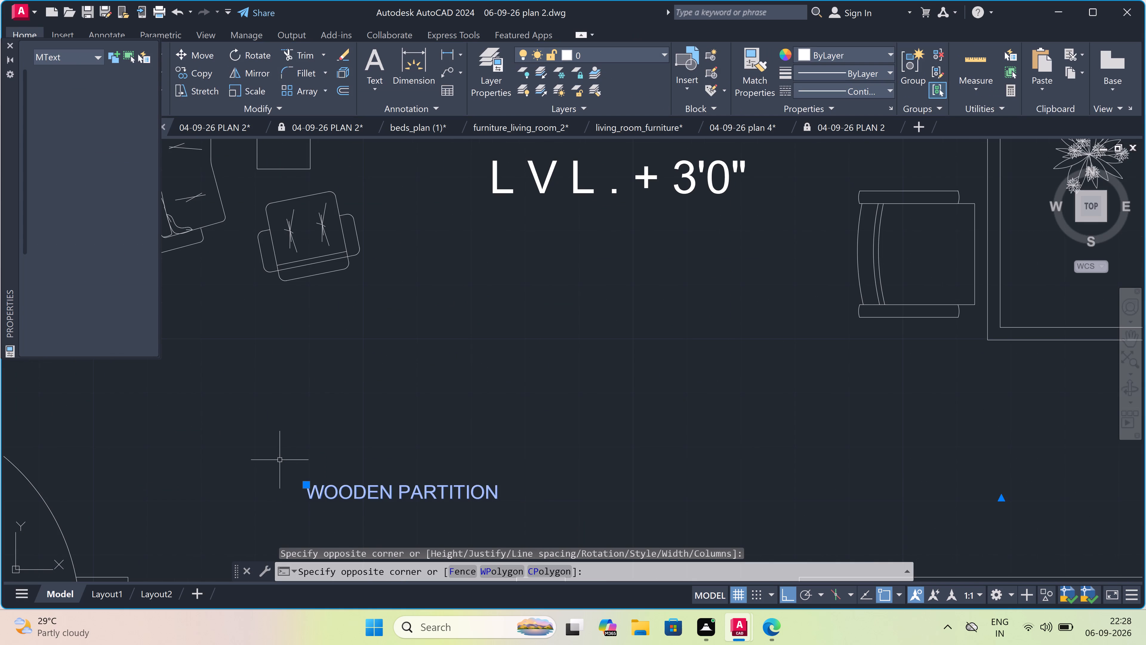
{"action": "left_click", "coordinate": [108, 343]}
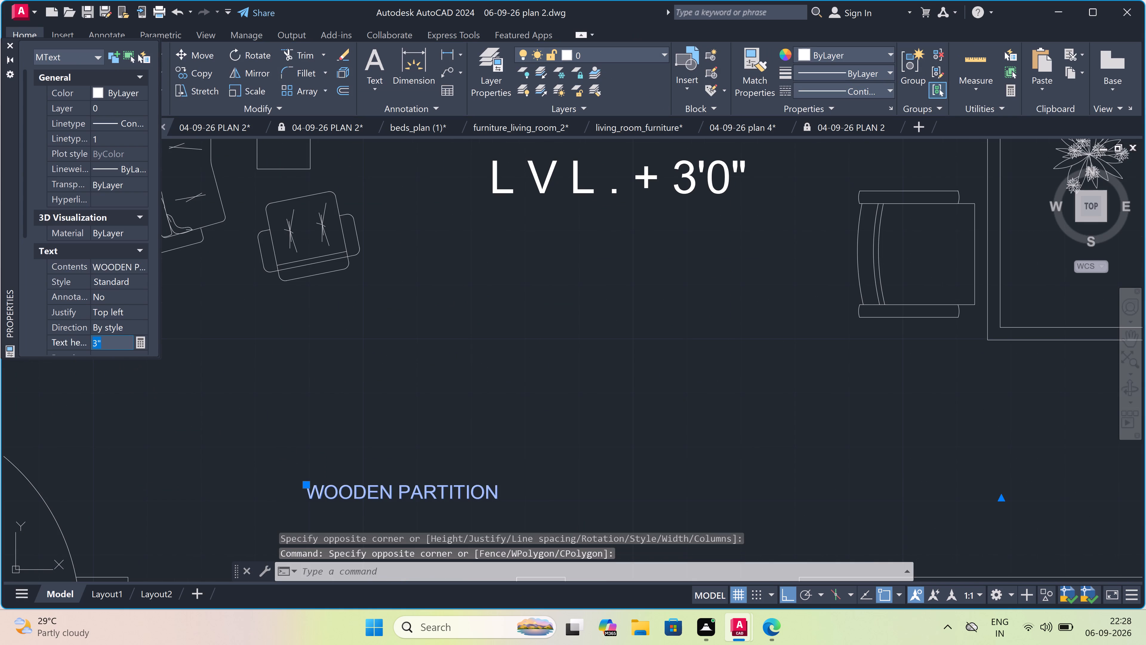
{"action": "key", "text": "BackSpace"}
{"action": "key", "text": "4"}
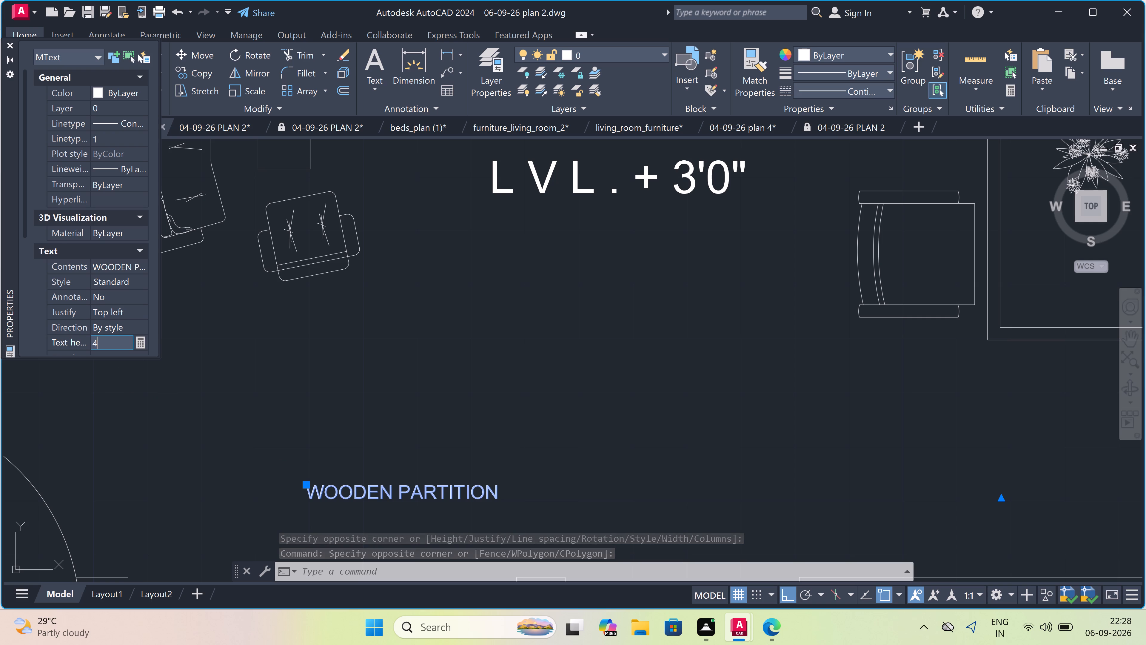
{"action": "key", "text": "shift+quotedbl"}
{"action": "left_click_drag", "start_coordinate": [362, 379], "coordinate": [362, 383]}
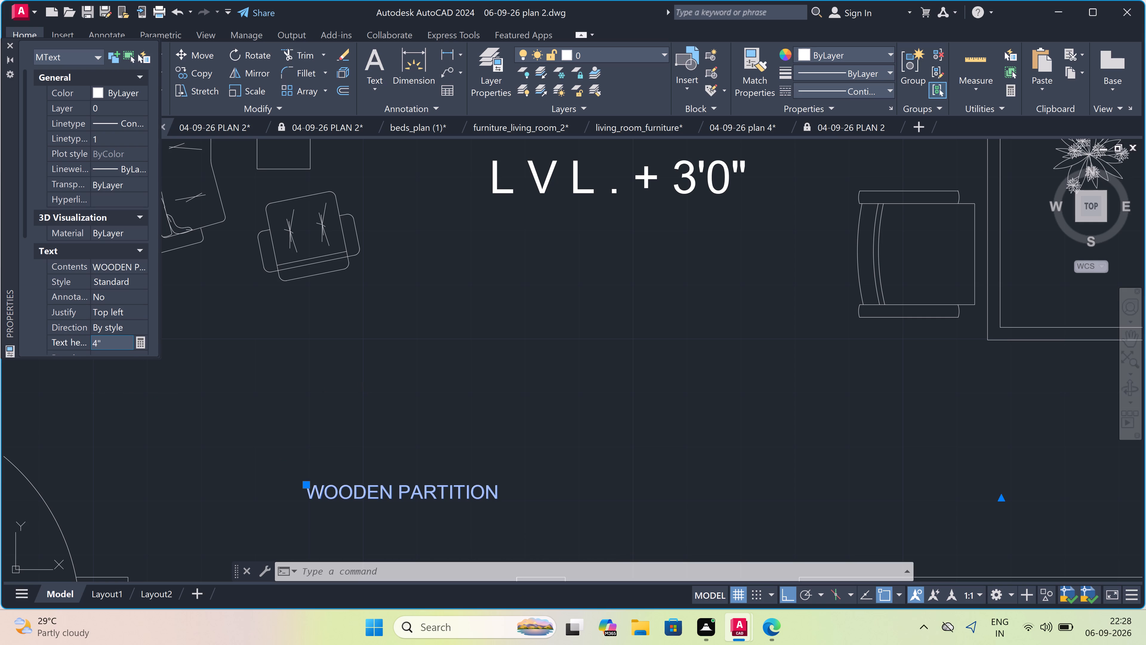
{"action": "scroll", "coordinate": [365, 383], "scroll_direction": "down", "scroll_amount": 2}
{"action": "scroll", "coordinate": [378, 428], "scroll_direction": "up", "scroll_amount": 1}
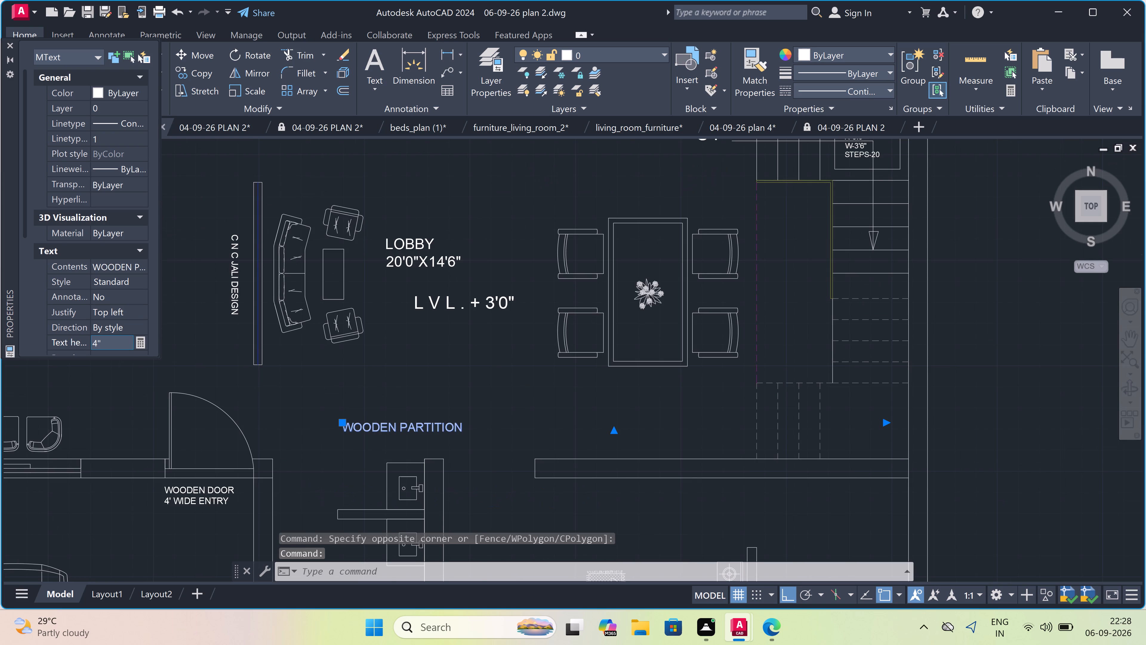
Create a new layer based on the line 5 layer and name it Layer 6.
{"action": "key", "text": "Escape"}
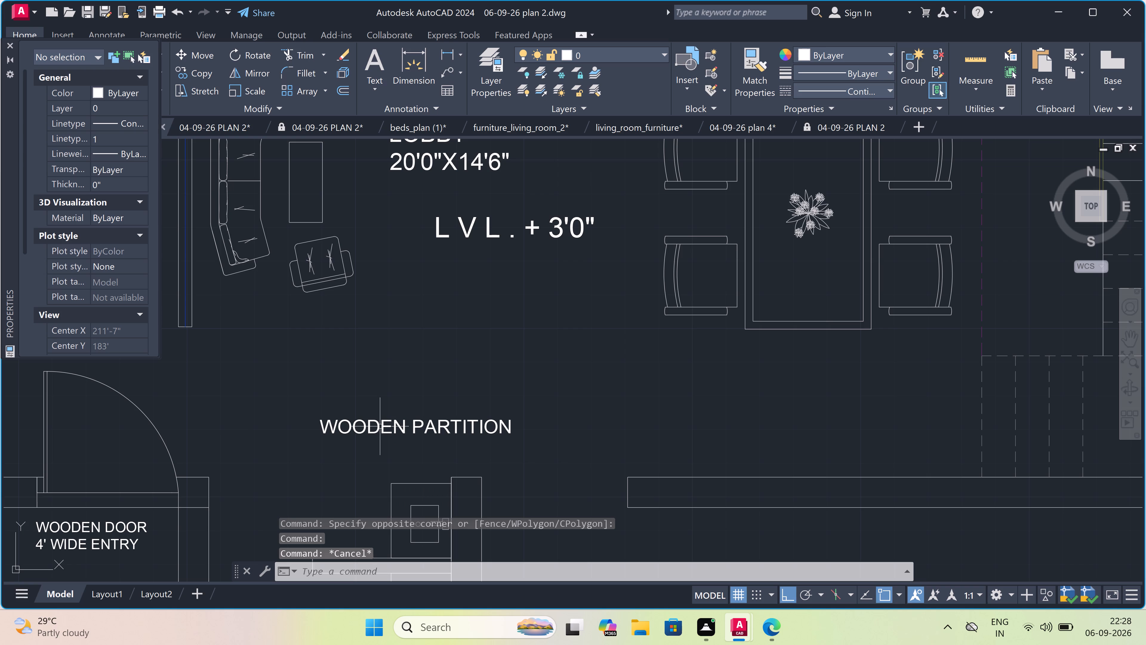
{"action": "scroll", "coordinate": [384, 426], "scroll_direction": "down", "scroll_amount": 2}
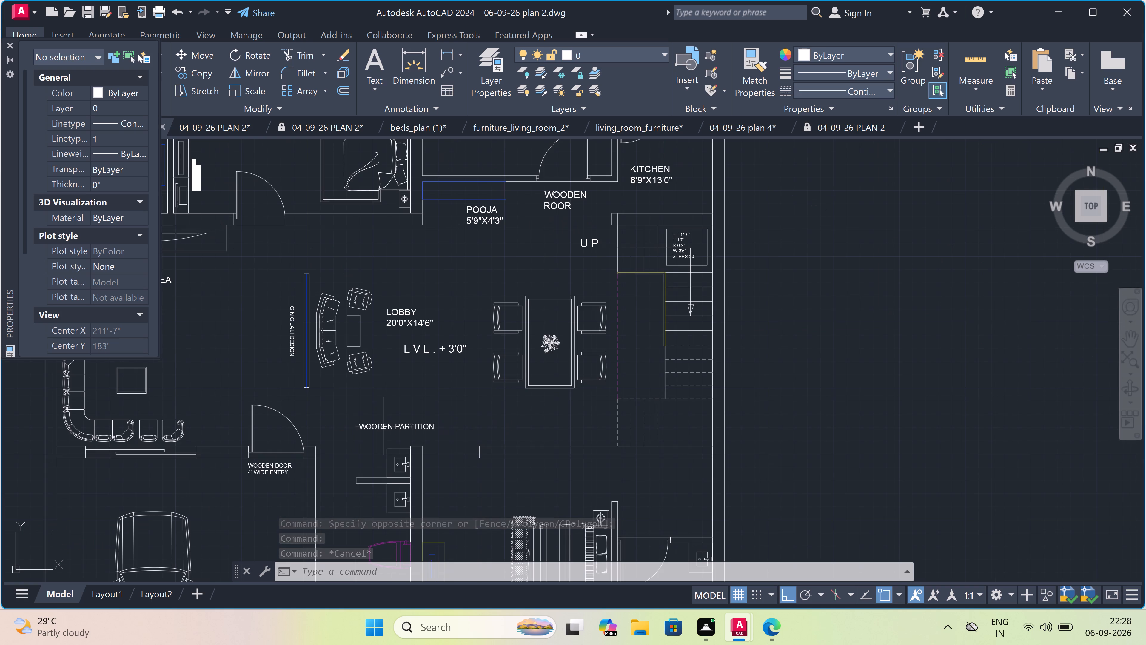
{"action": "scroll", "coordinate": [391, 446], "scroll_direction": "up", "scroll_amount": 3}
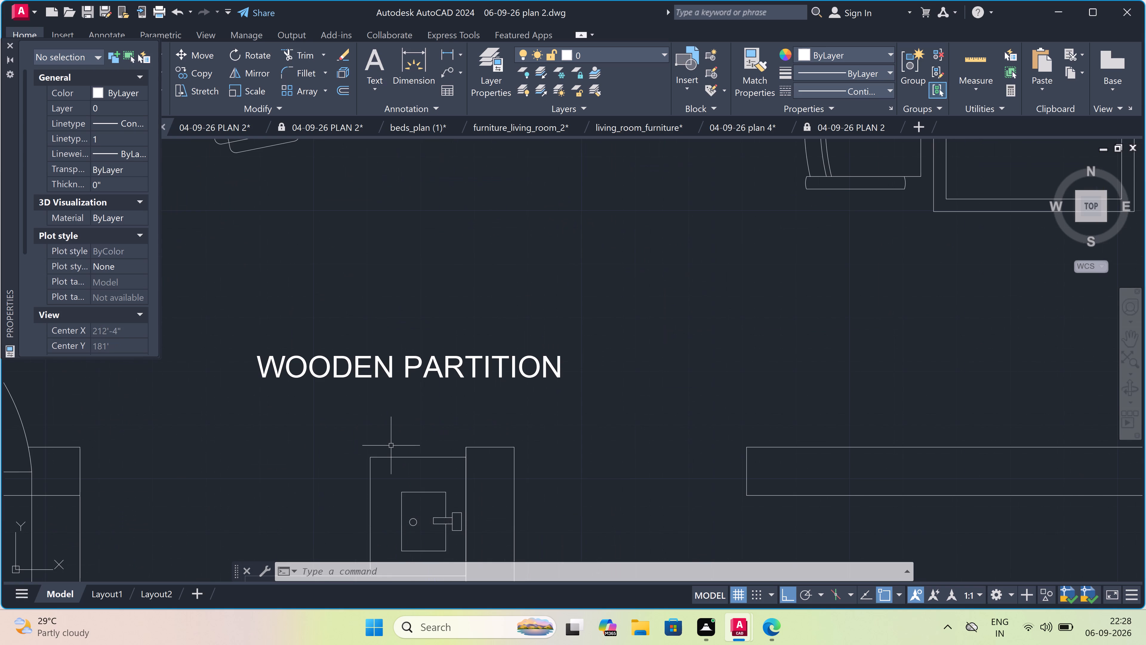
{"action": "scroll", "coordinate": [391, 446], "scroll_direction": "up", "scroll_amount": 1}
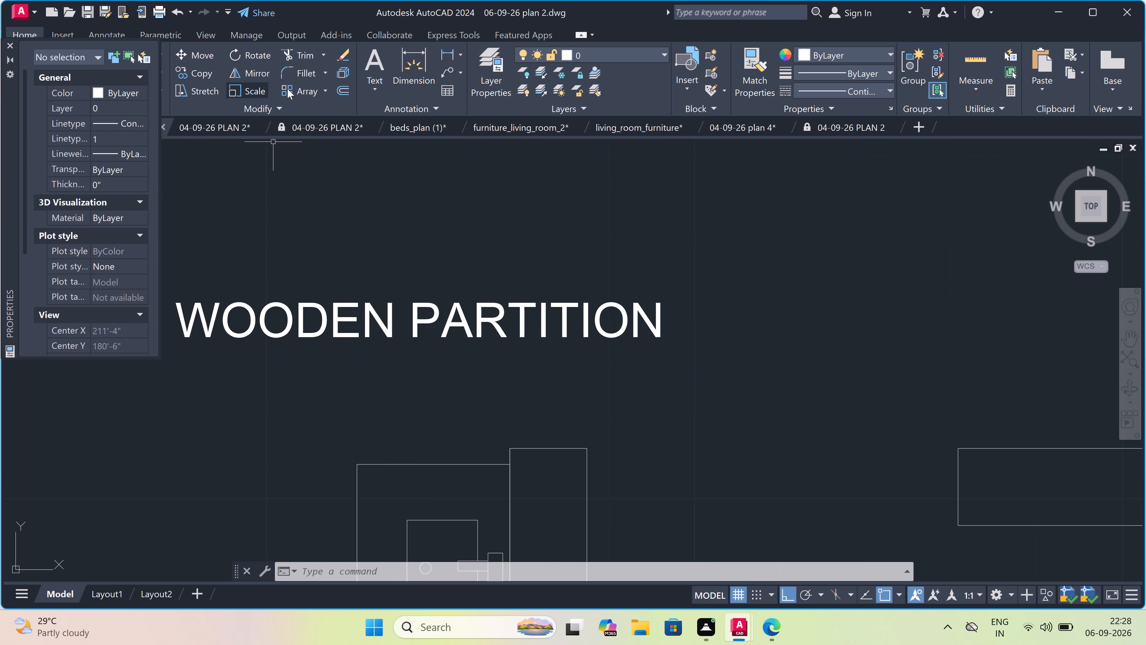
{"action": "left_click", "coordinate": [498, 67]}
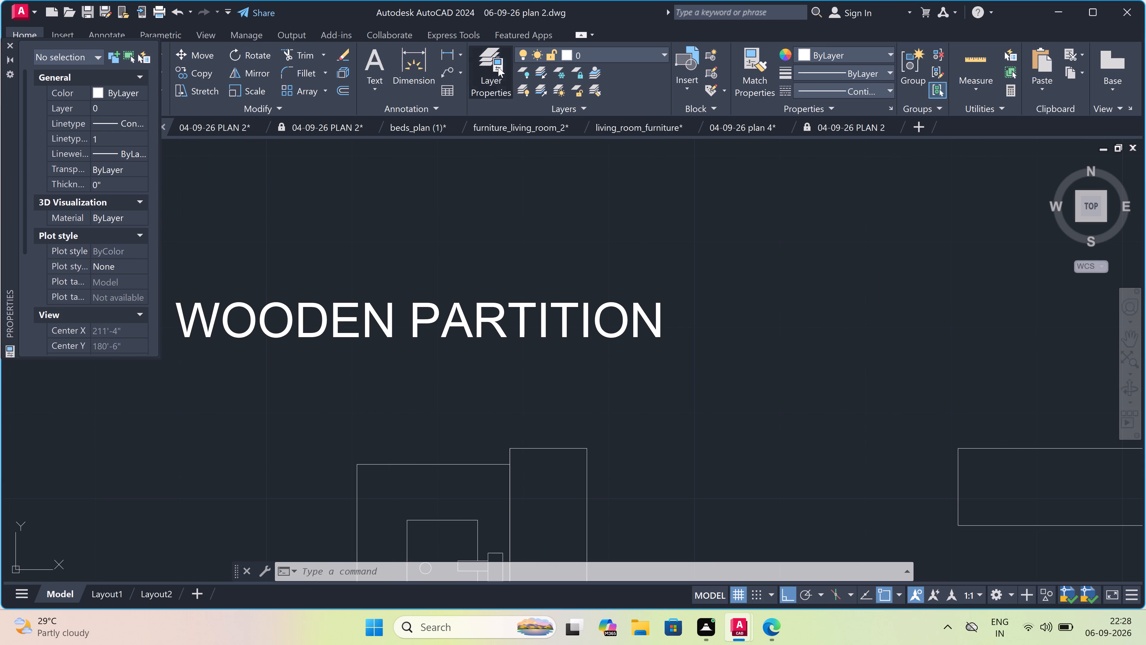
{"action": "left_click_drag", "start_coordinate": [498, 67], "coordinate": [498, 64]}
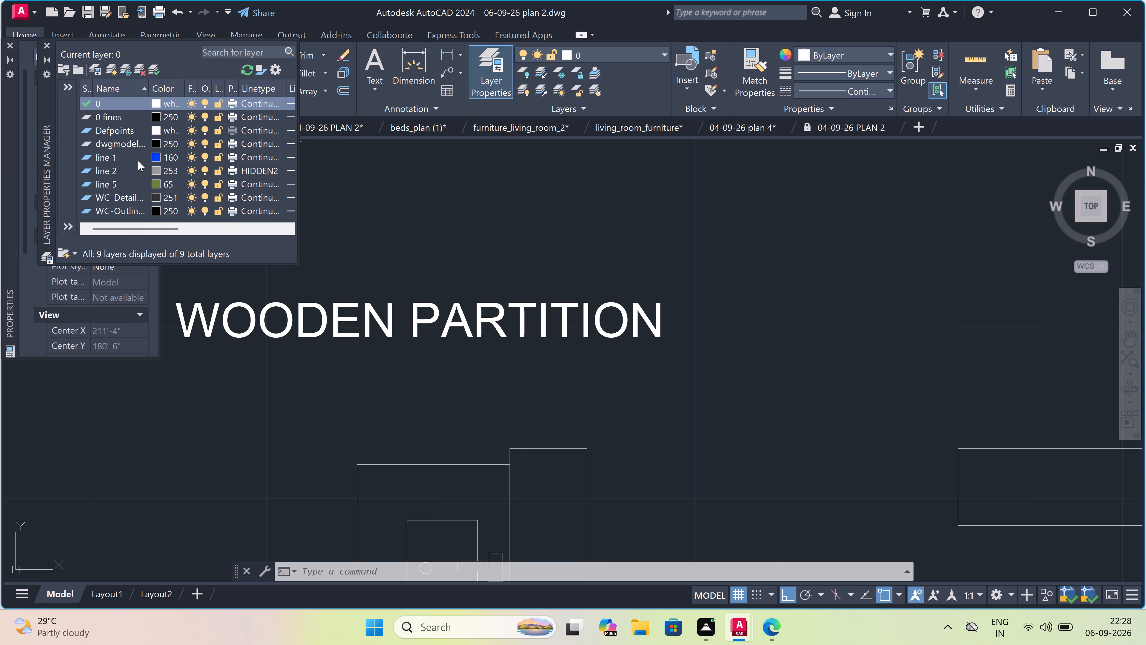
{"action": "right_click", "coordinate": [219, 185]}
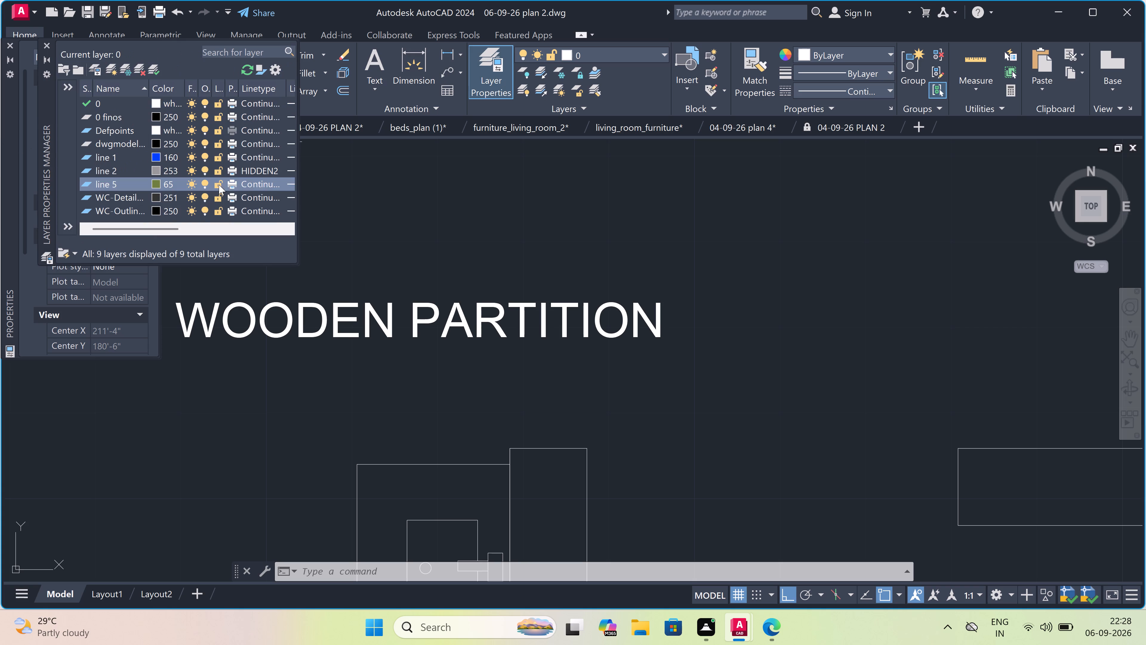
{"action": "right_click", "coordinate": [219, 185]}
{"action": "right_click", "coordinate": [219, 185]}
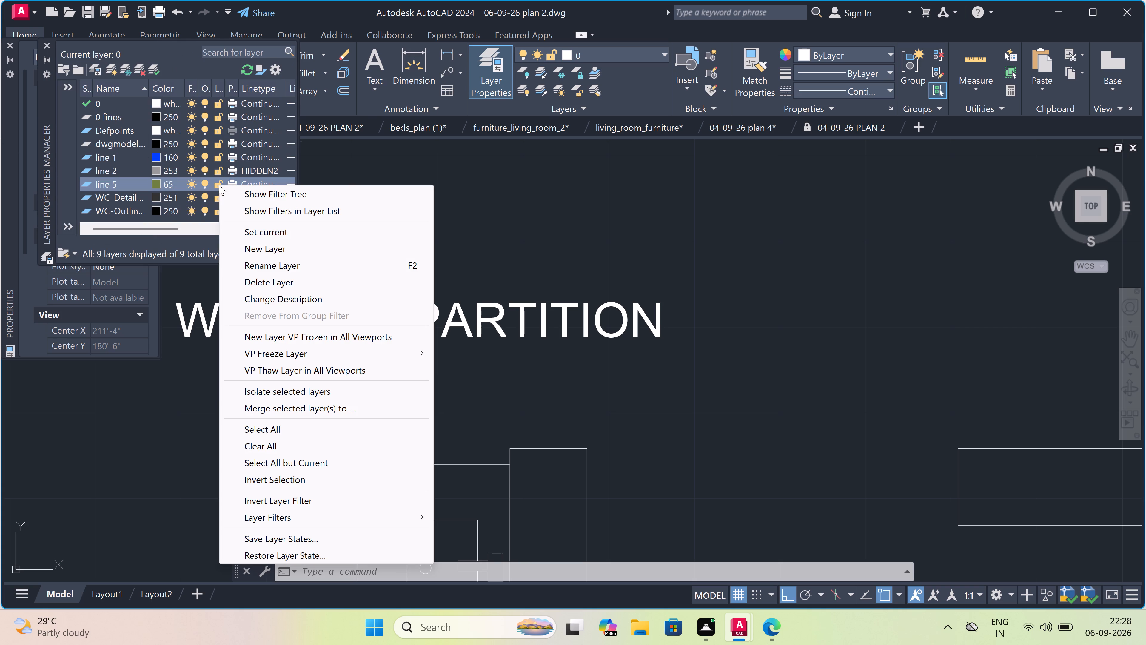
{"action": "left_click_drag", "start_coordinate": [304, 252], "coordinate": [304, 245]}
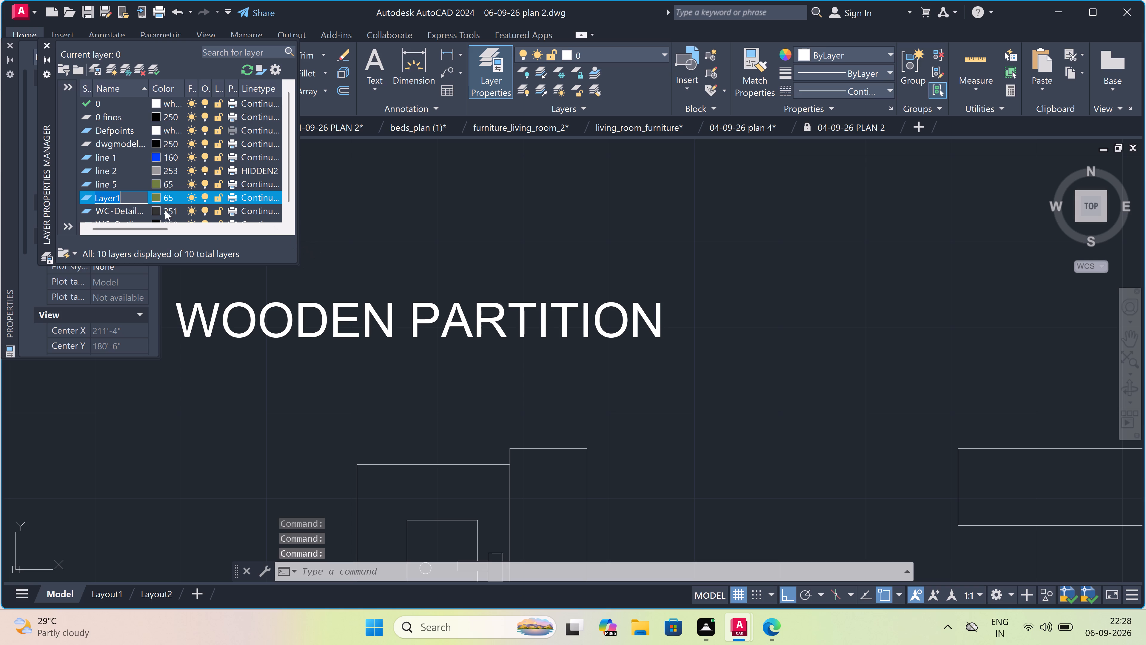
{"action": "left_click_drag", "start_coordinate": [130, 198], "coordinate": [130, 195]}
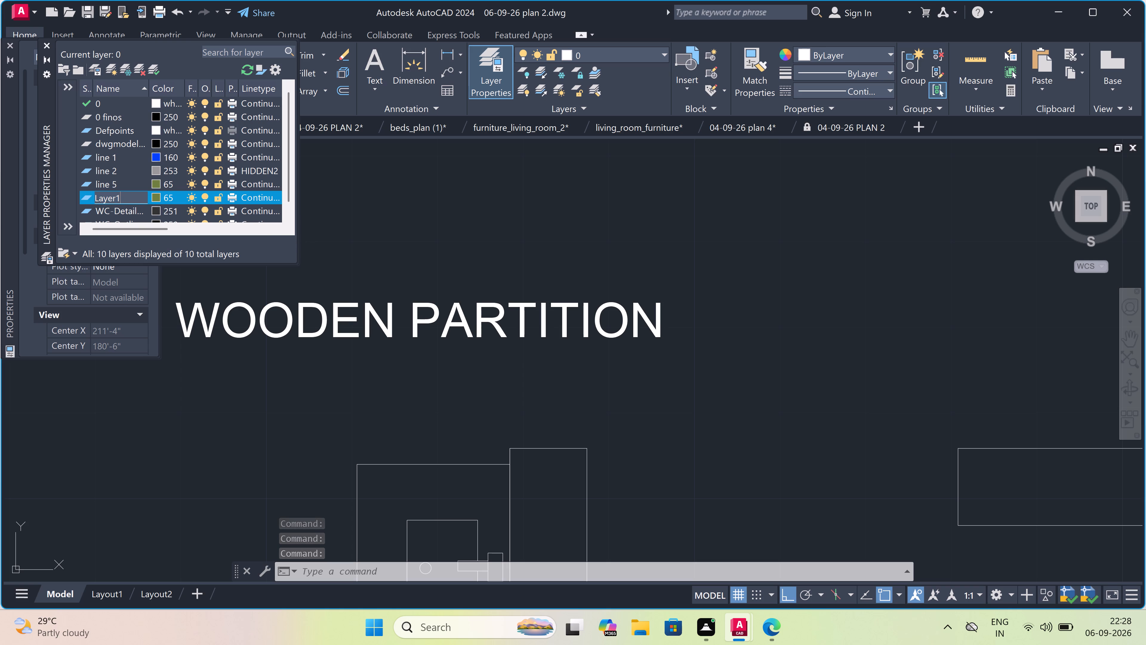
{"action": "key", "text": "BackSpace"}
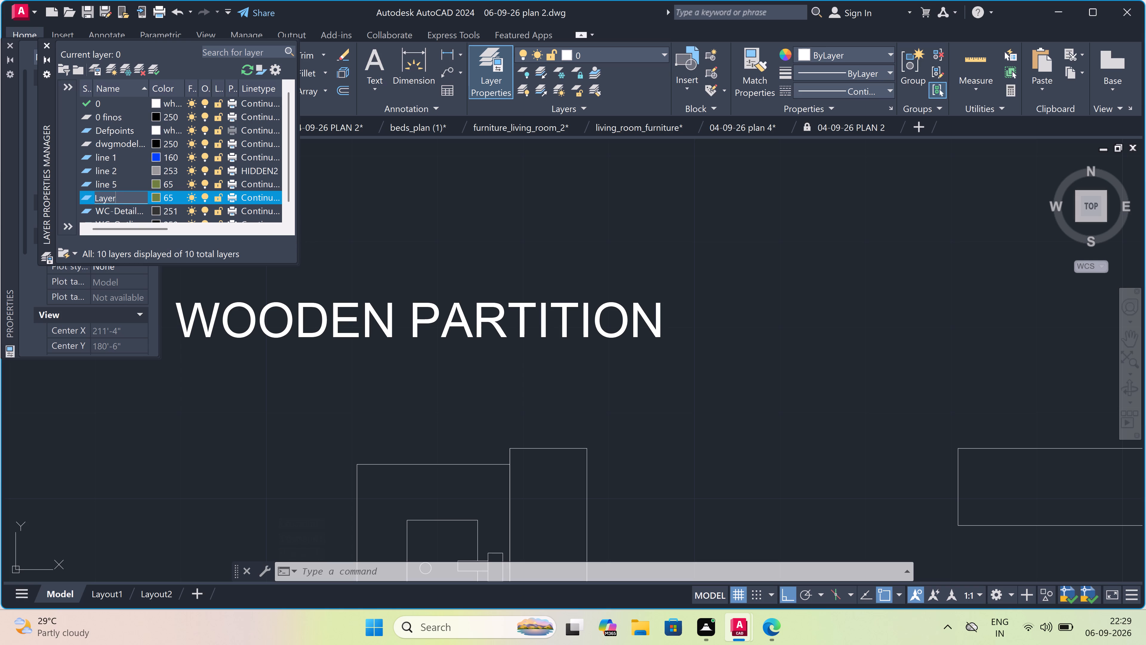
{"action": "key", "text": "space"}
{"action": "type", "text": "6"}
{"action": "key", "text": "space"}
Open the colour selection for Layer 6.
{"action": "left_click", "coordinate": [158, 198]}
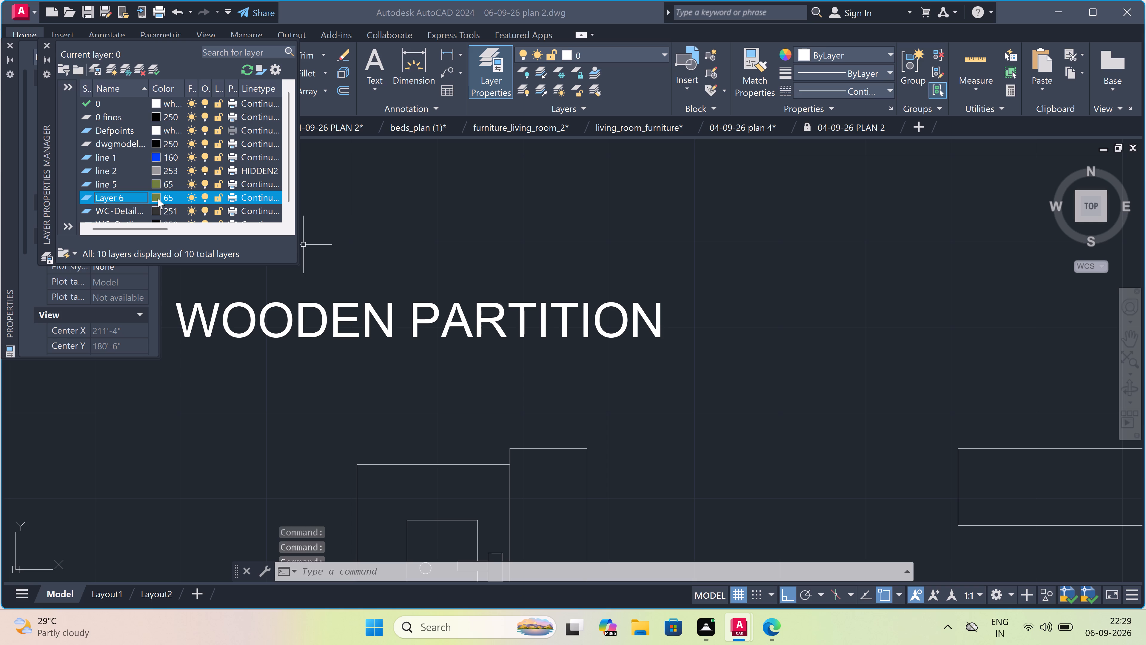
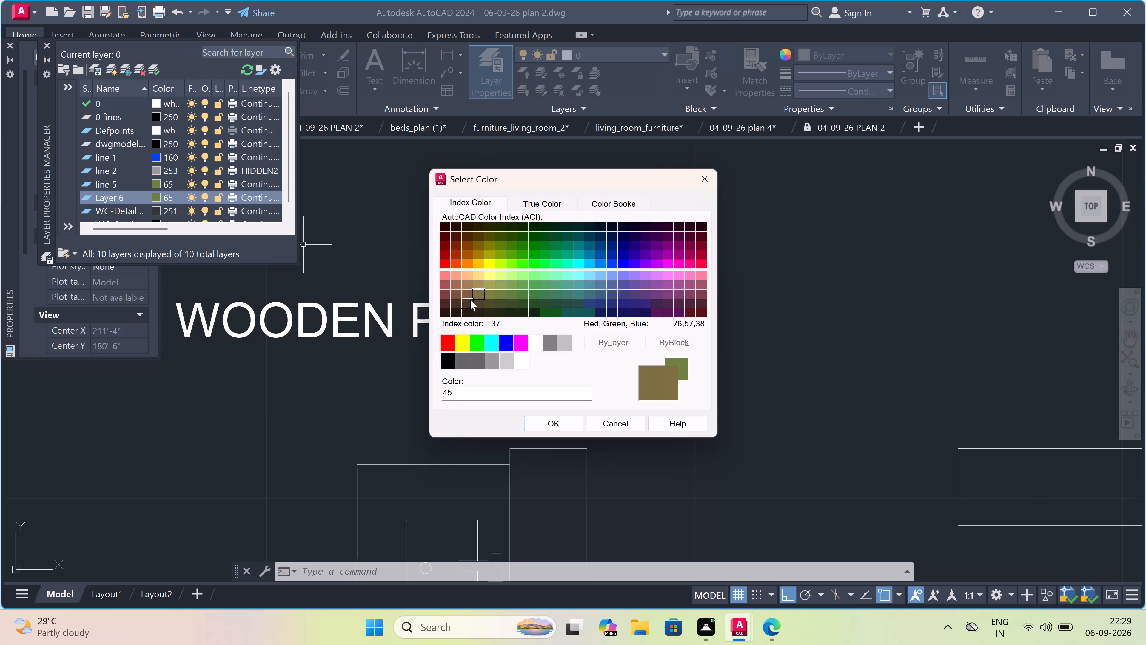
Set Layer 6's colour to index colour 25 and close the layer and object property palettes.
{"action": "left_click", "coordinate": [457, 293]}
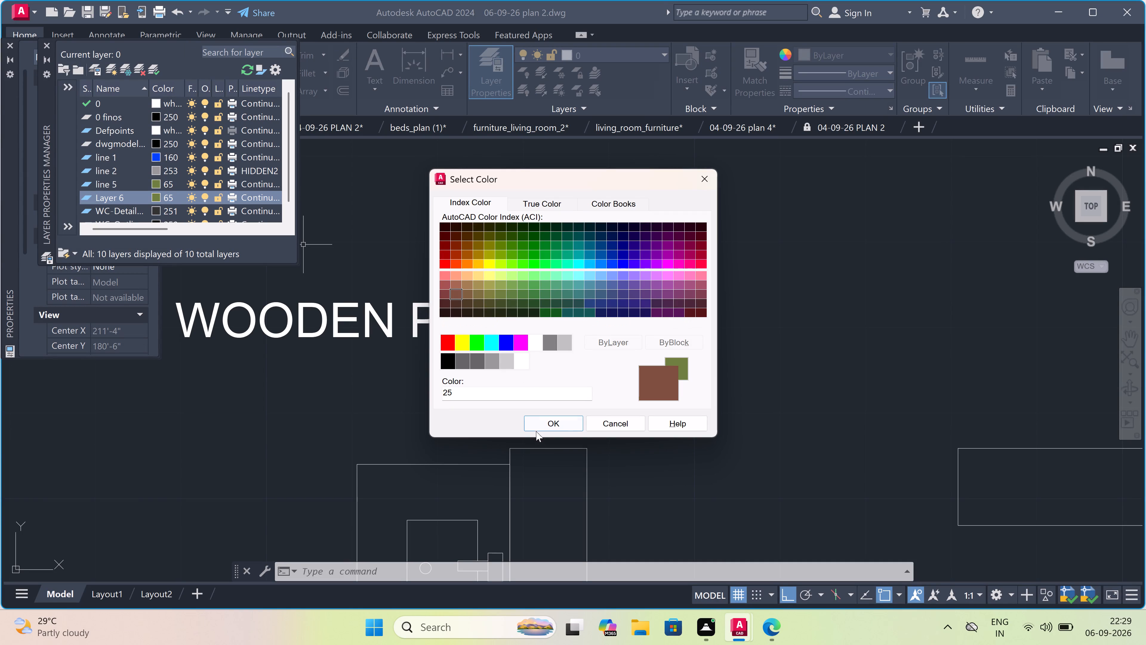
{"action": "left_click_drag", "start_coordinate": [536, 421], "coordinate": [532, 420]}
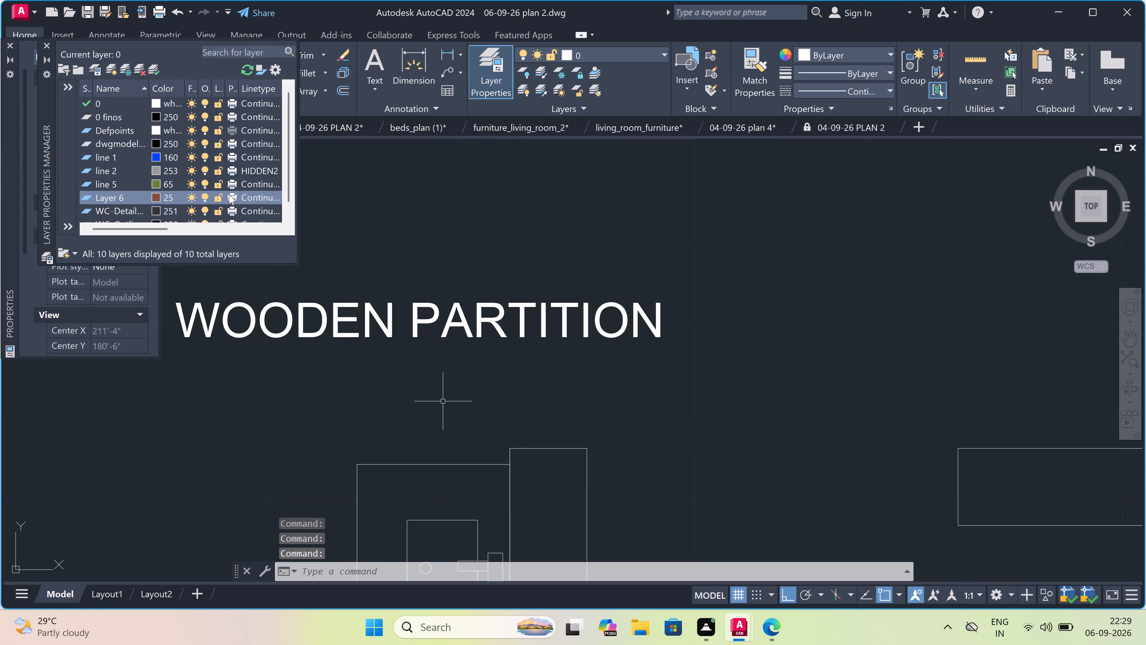
{"action": "left_click", "coordinate": [45, 41]}
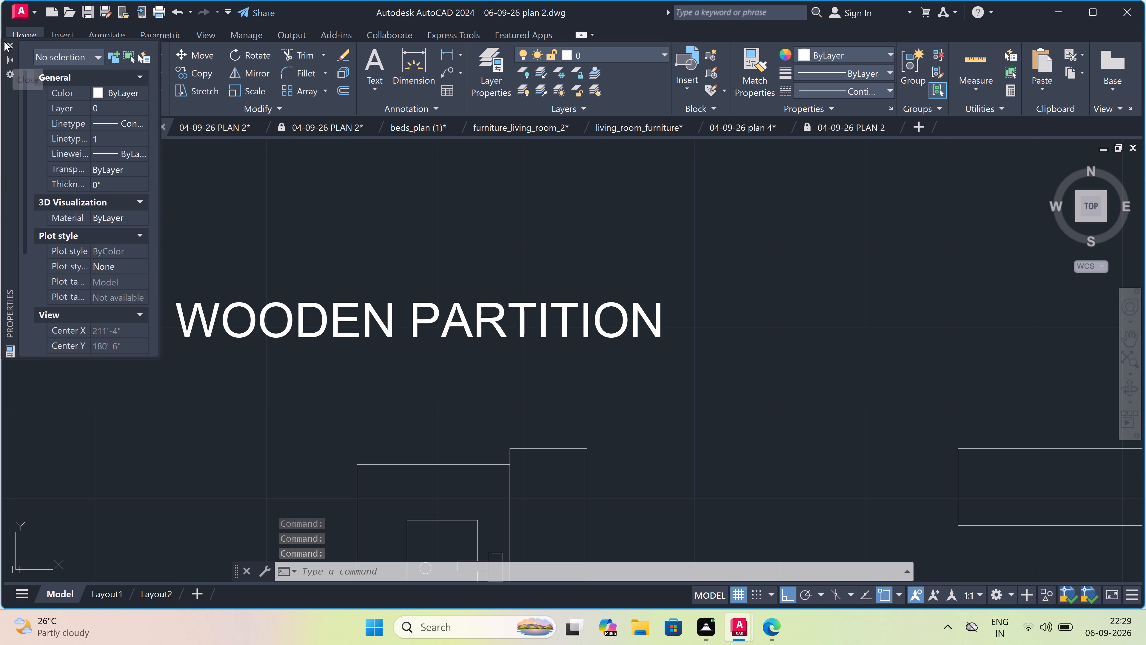
{"action": "left_click", "coordinate": [4, 41]}
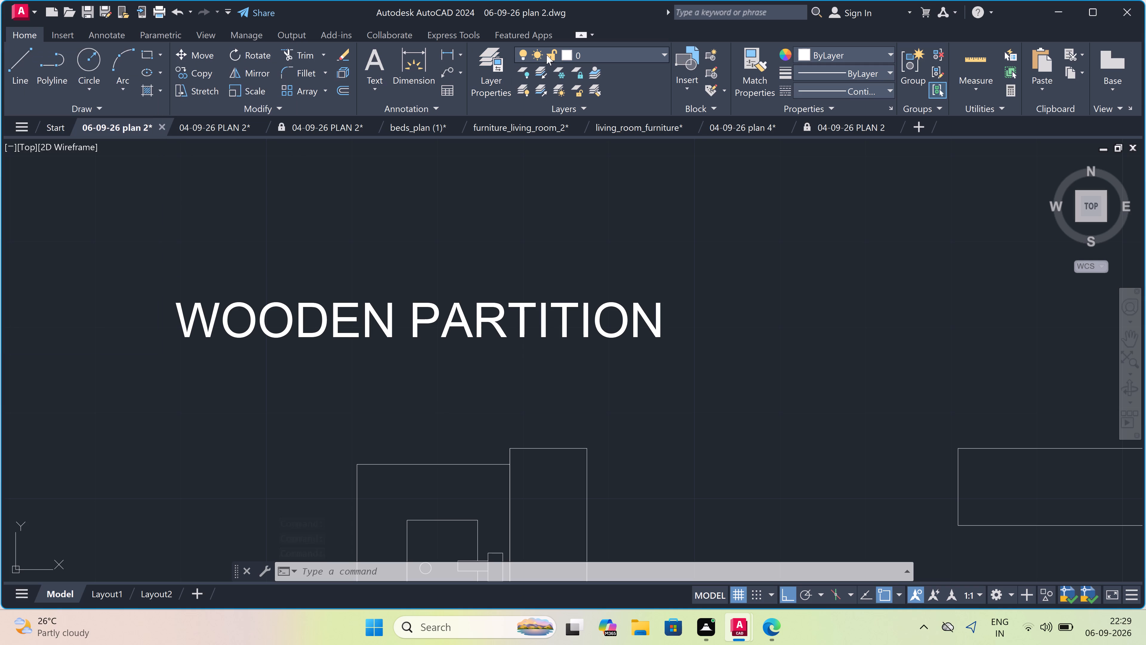
Make Layer 6 the current layer.
{"action": "left_click", "coordinate": [546, 55]}
{"action": "left_click_drag", "start_coordinate": [588, 142], "coordinate": [586, 136]}
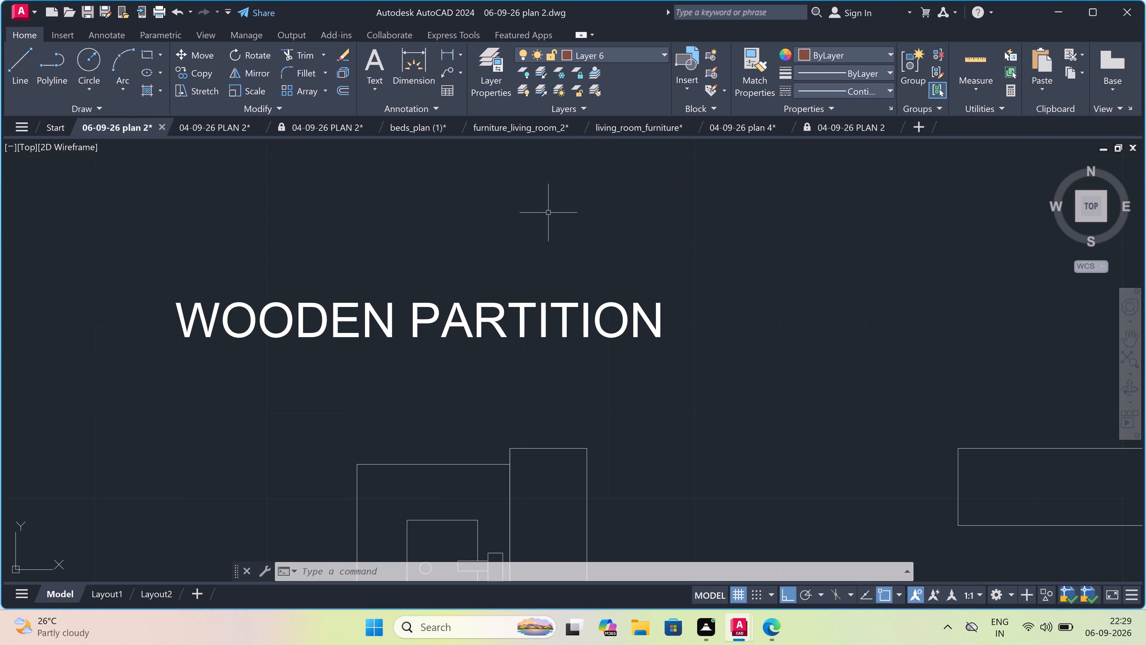
Draw a small upright rectangle standing on the north edge of the upper wash basin counter, below the WOODEN PARTITION label.
{"action": "type", "text": "REC"}
{"action": "key", "text": "space"}
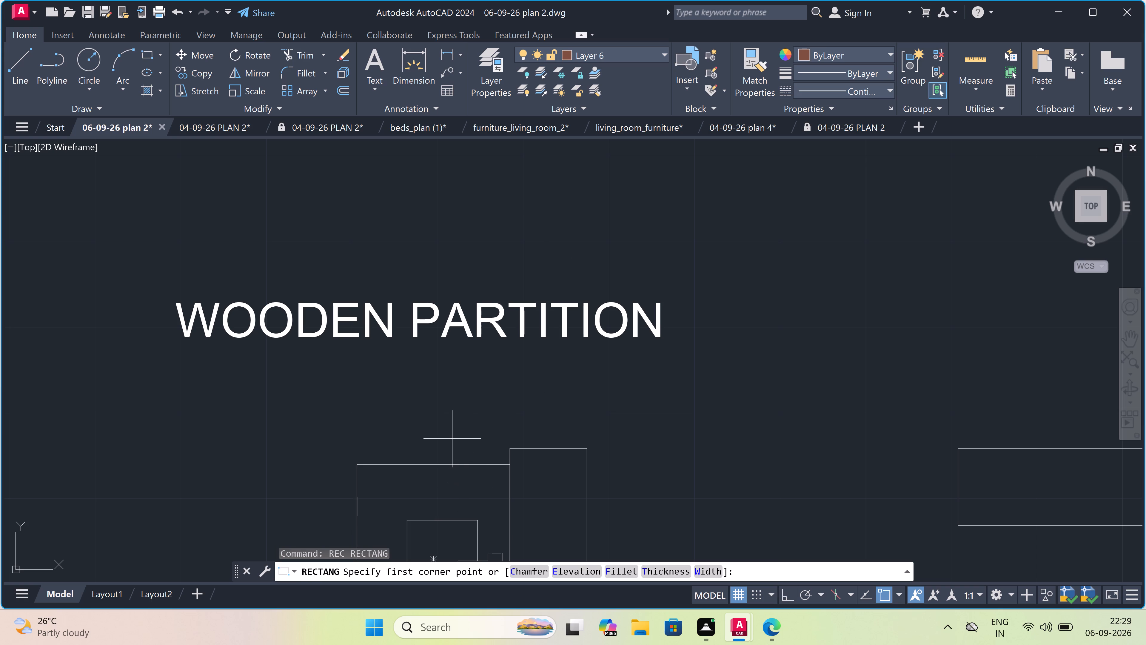
{"action": "scroll", "coordinate": [452, 439], "scroll_direction": "up", "scroll_amount": 1}
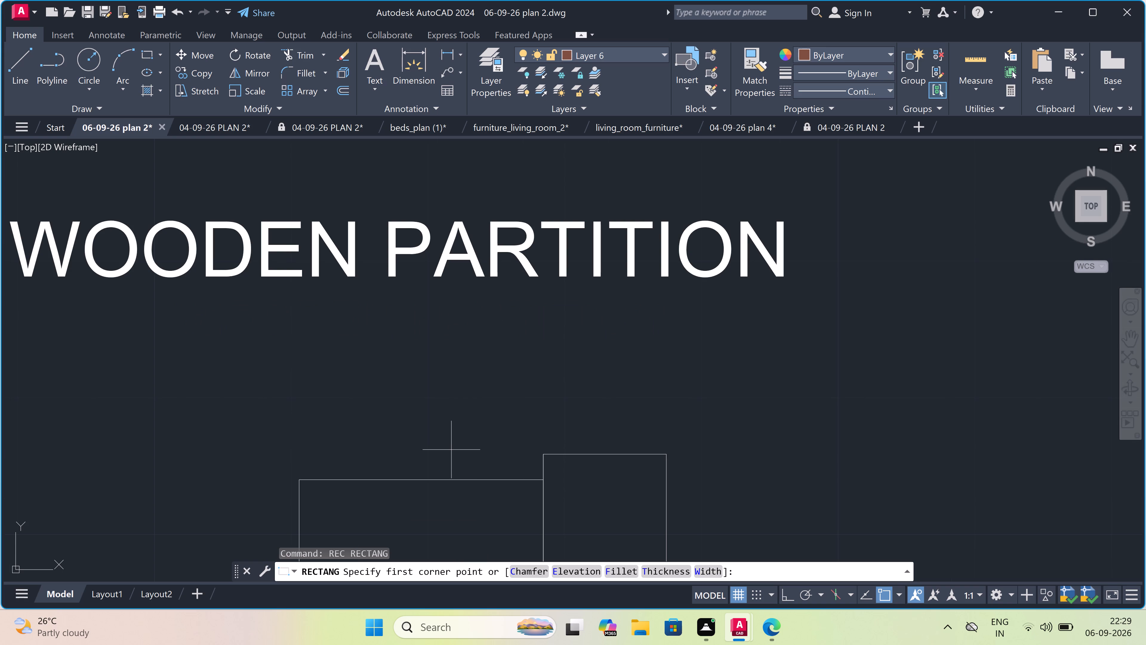
{"action": "left_click", "coordinate": [470, 452]}
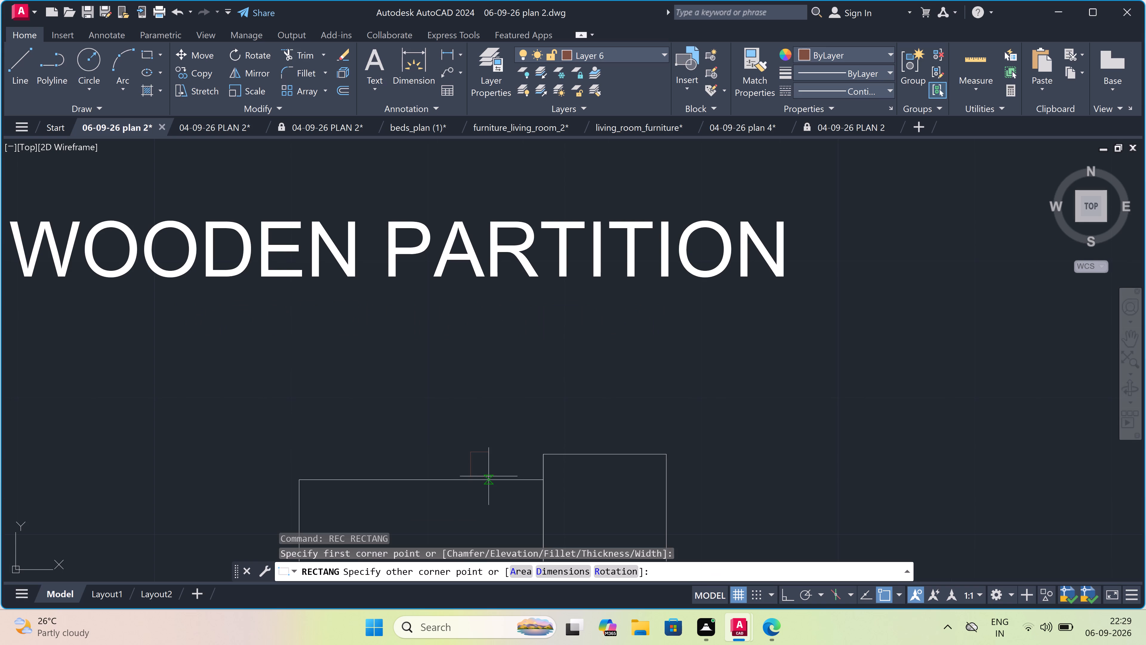
{"action": "double_click", "coordinate": [489, 481]}
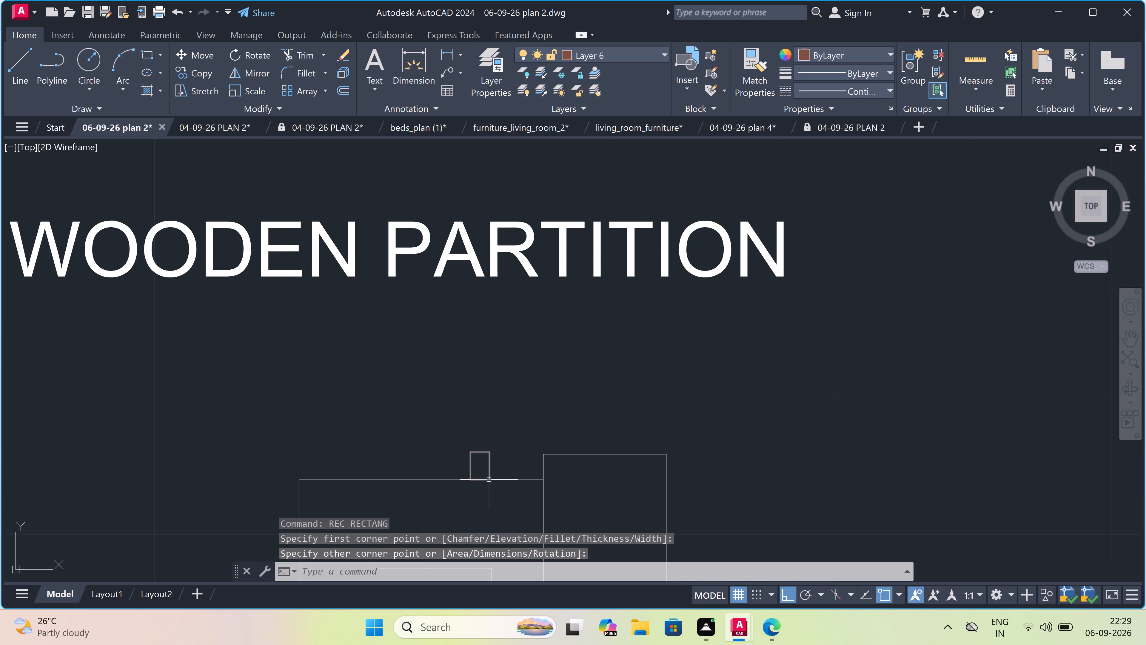
Draw a slightly smaller rectangle inside the small upright one, leaving a narrow even border all round.
{"action": "scroll", "coordinate": [488, 472], "scroll_direction": "up", "scroll_amount": 3}
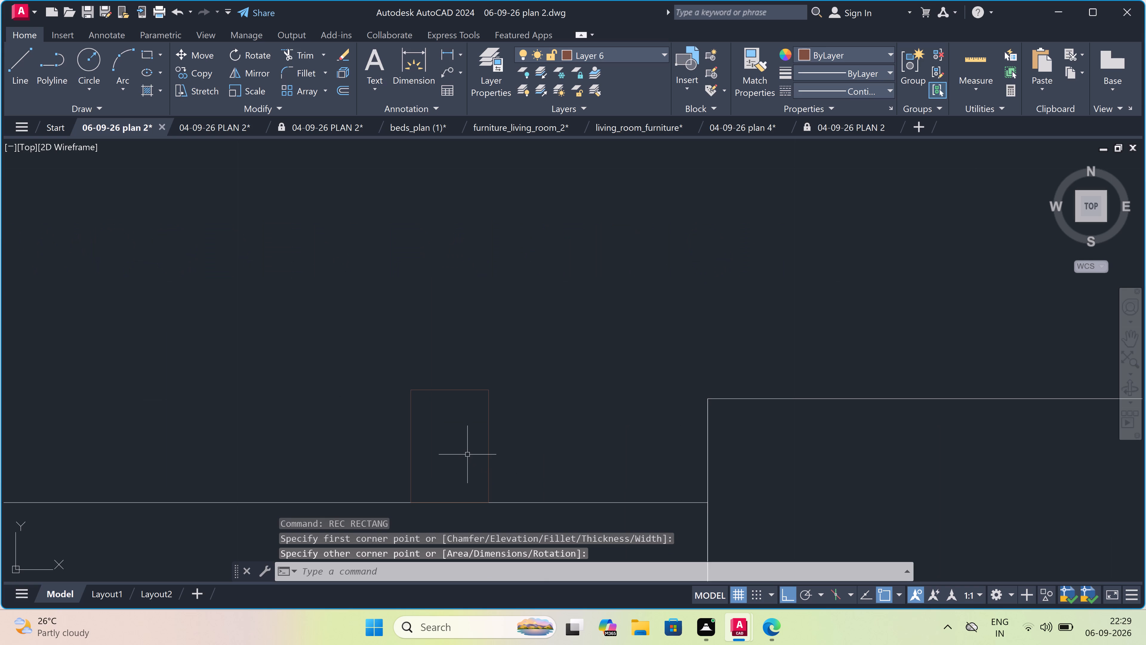
{"action": "type", "text": "REC"}
{"action": "key", "text": "space"}
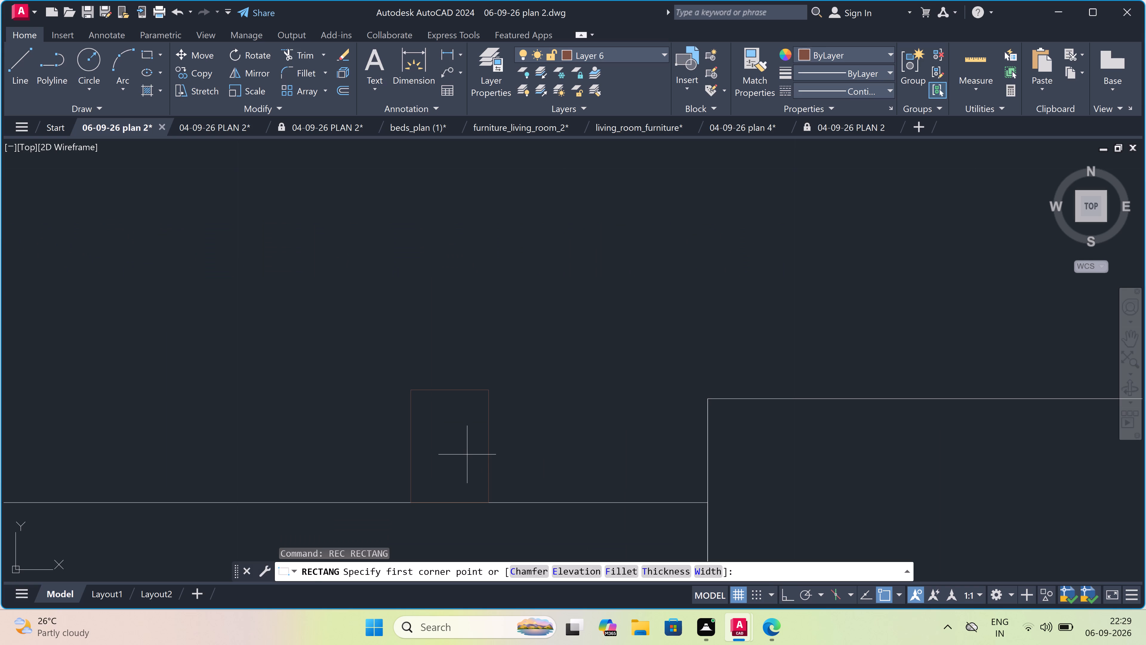
{"action": "scroll", "coordinate": [465, 454], "scroll_direction": "up", "scroll_amount": 2}
{"action": "scroll", "coordinate": [381, 345], "scroll_direction": "down", "scroll_amount": 1}
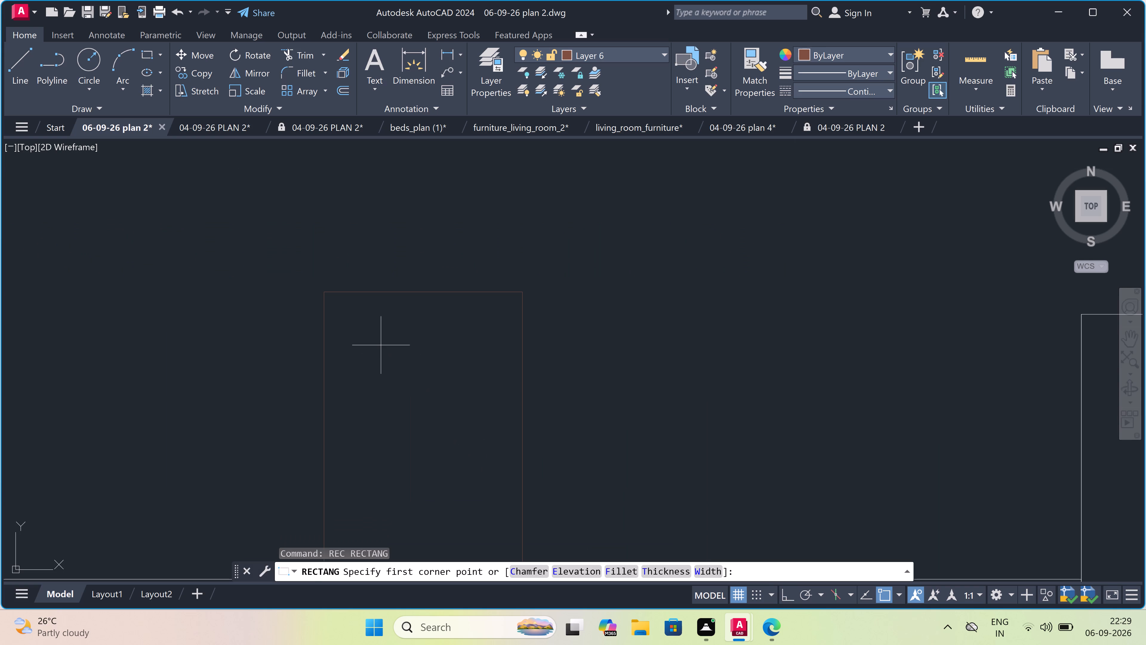
{"action": "scroll", "coordinate": [357, 332], "scroll_direction": "up", "scroll_amount": 1}
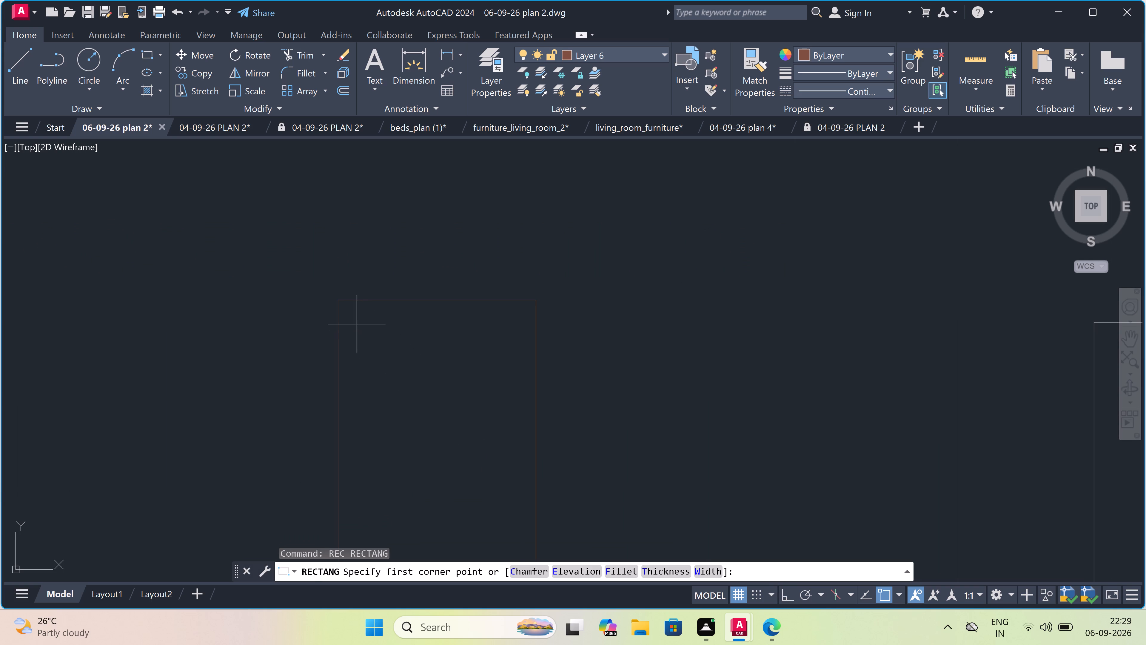
{"action": "left_click", "coordinate": [355, 315]}
{"action": "scroll", "coordinate": [404, 356], "scroll_direction": "down", "scroll_amount": 2}
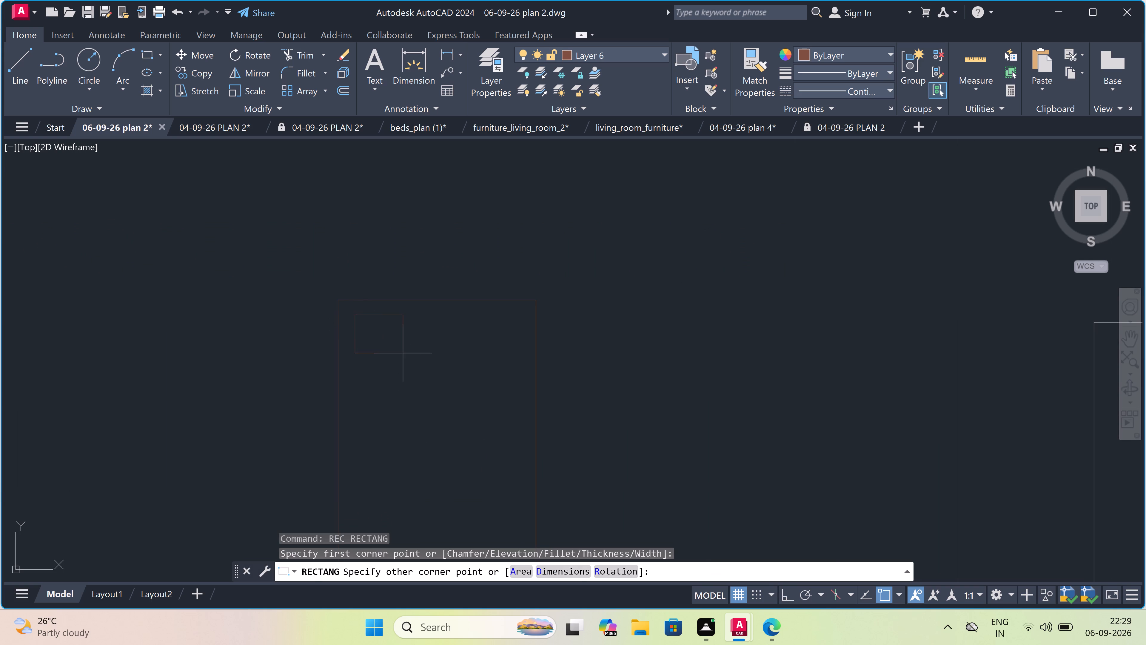
{"action": "scroll", "coordinate": [455, 421], "scroll_direction": "up", "scroll_amount": 2}
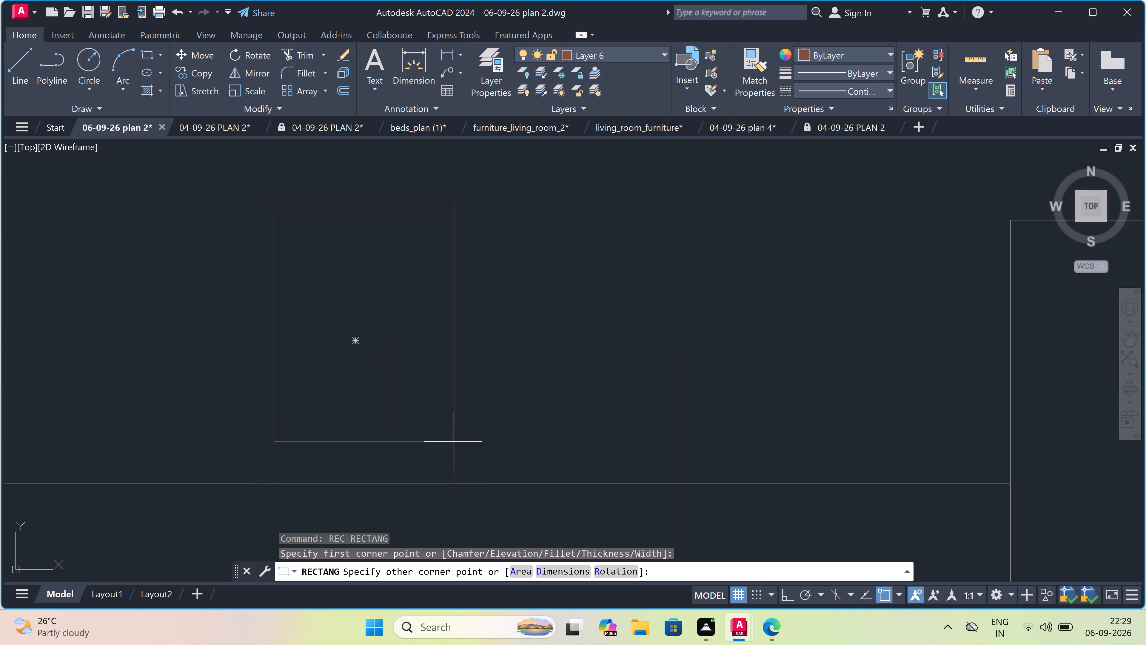
{"action": "left_click", "coordinate": [437, 467]}
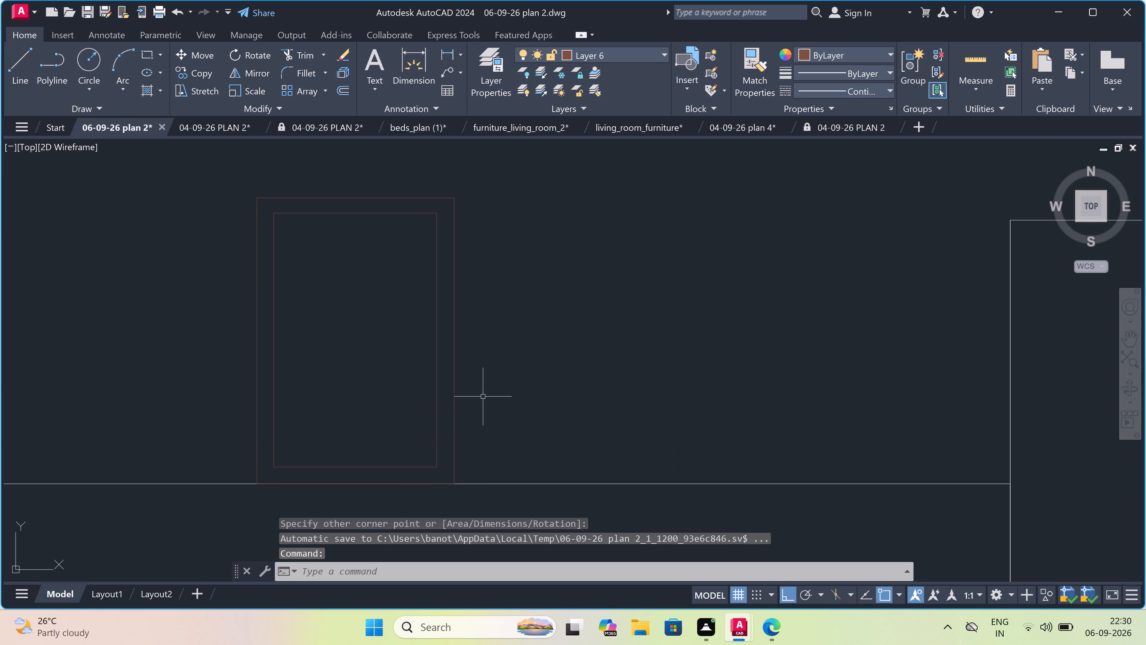
Copy the two nested rectangles westward four times in a straight row, spaced about 4" apart.
{"action": "left_click_drag", "start_coordinate": [483, 391], "coordinate": [472, 397]}
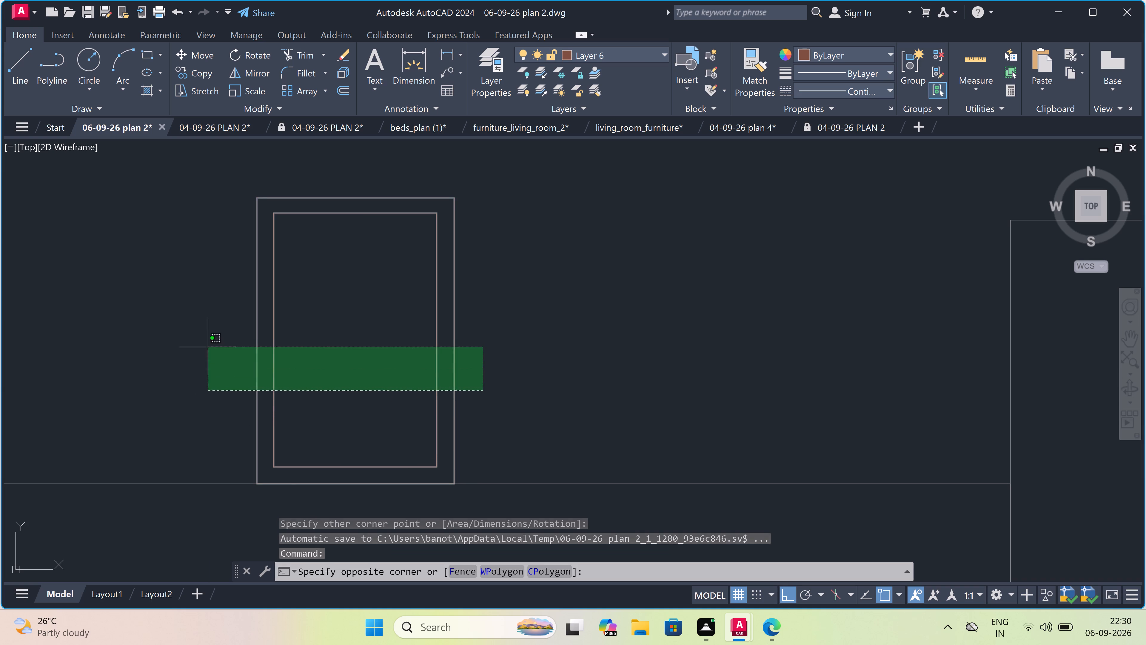
{"action": "left_click", "coordinate": [216, 297]}
{"action": "scroll", "coordinate": [218, 305], "scroll_direction": "down", "scroll_amount": 3}
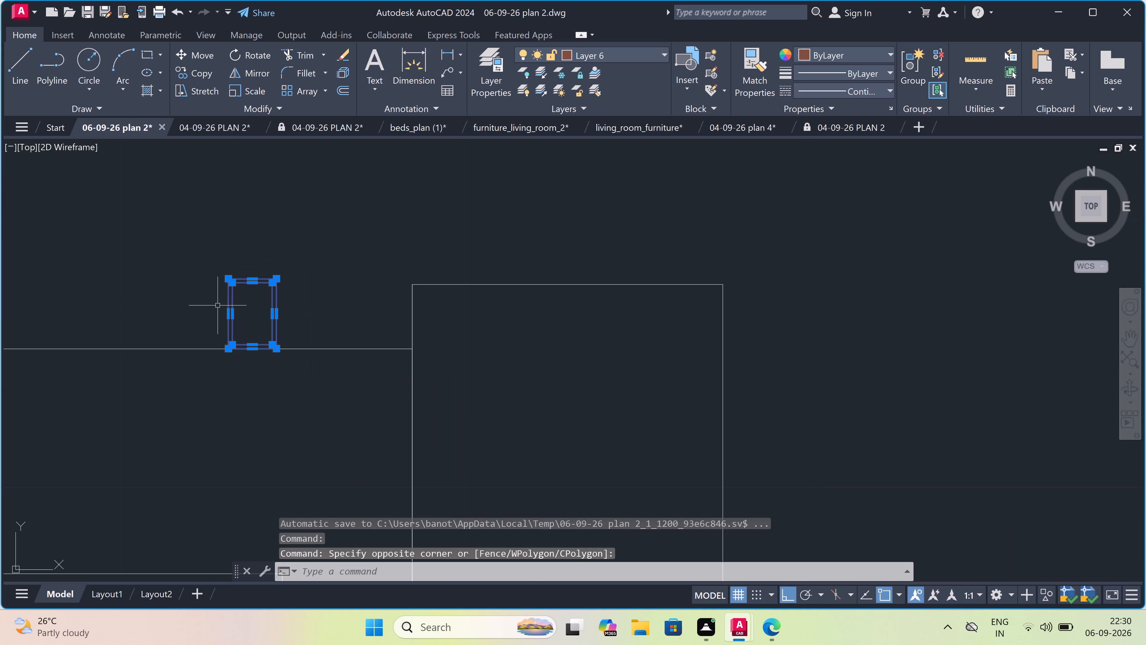
{"action": "left_click_drag", "start_coordinate": [218, 74], "coordinate": [224, 72]}
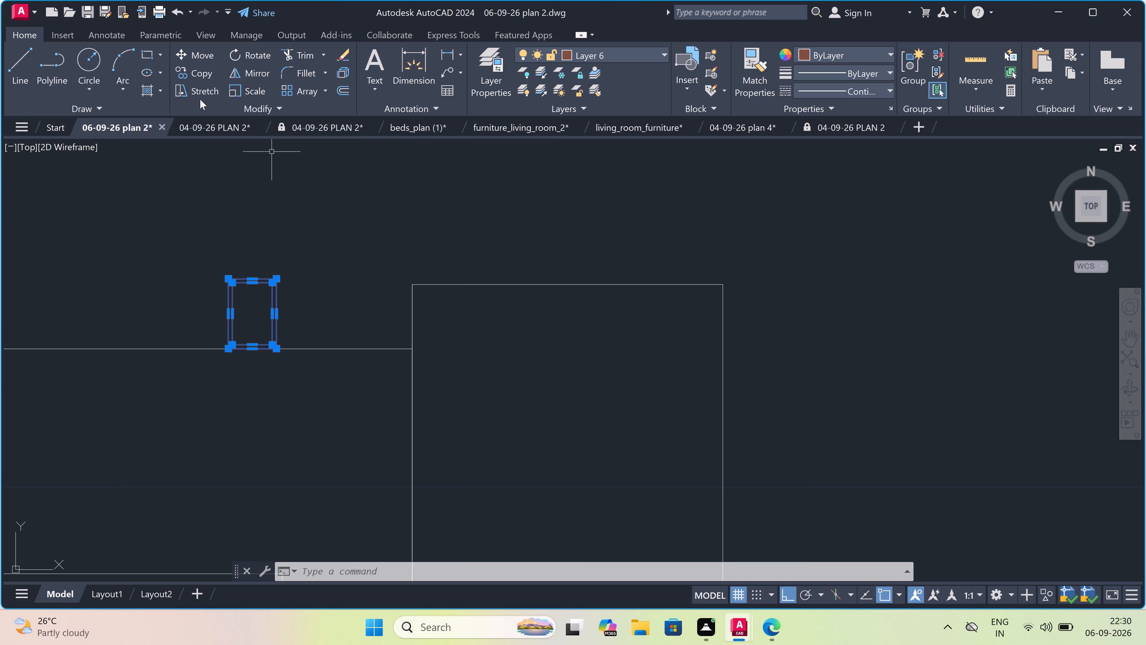
{"action": "left_click", "coordinate": [195, 70]}
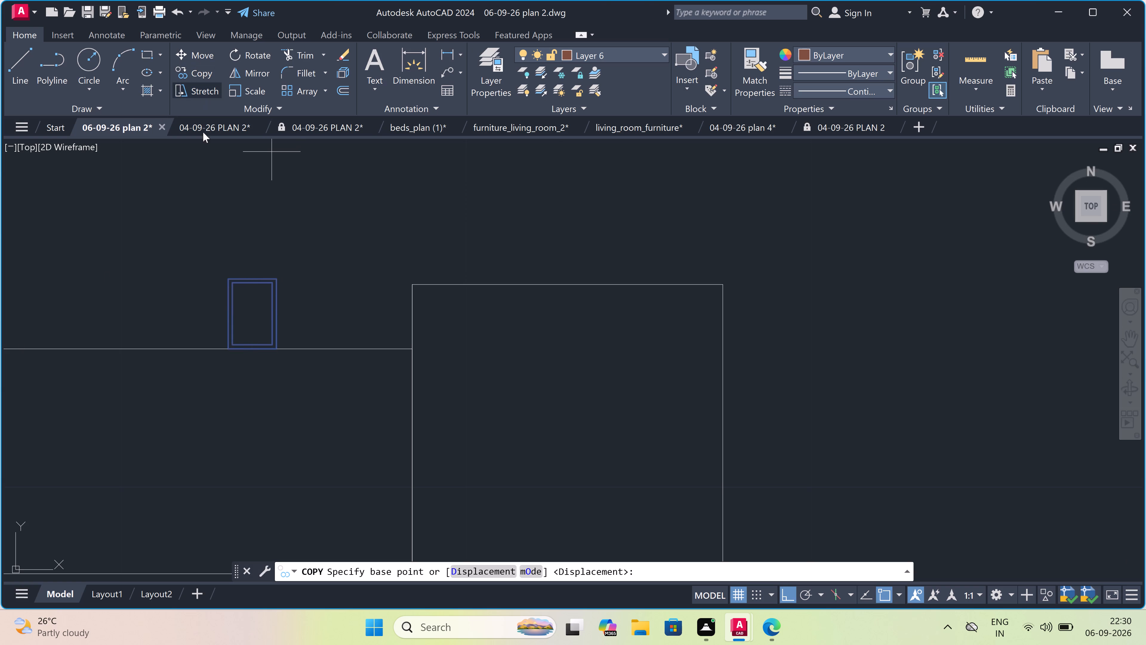
{"action": "left_click", "coordinate": [227, 280]}
{"action": "scroll", "coordinate": [153, 275], "scroll_direction": "down", "scroll_amount": 3}
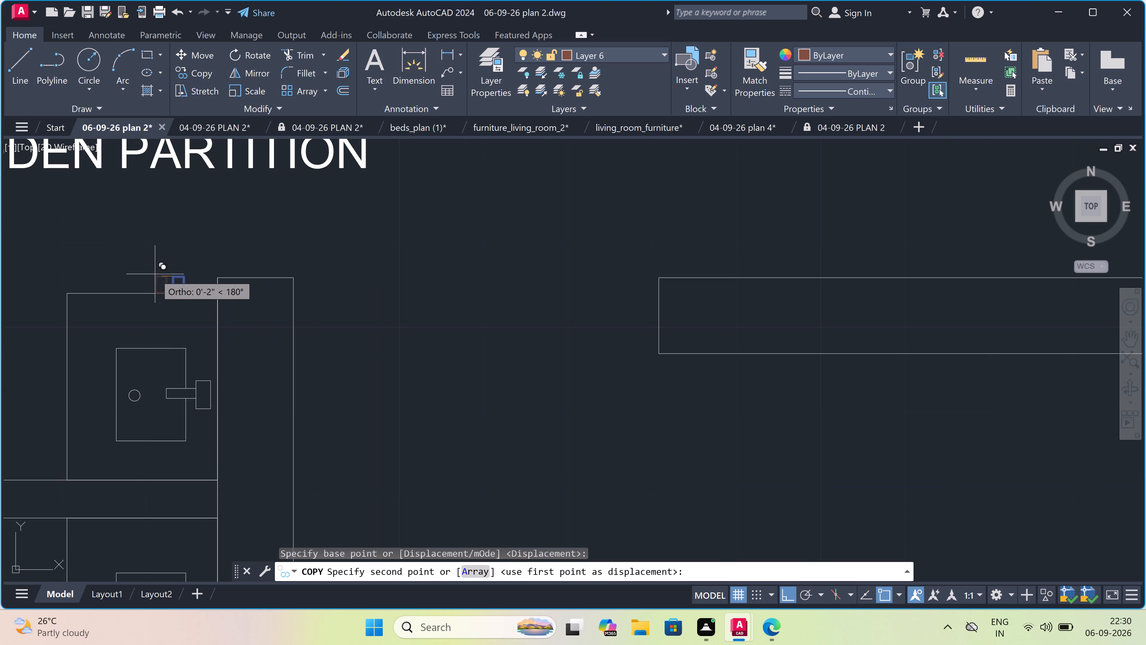
{"action": "scroll", "coordinate": [130, 272], "scroll_direction": "up", "scroll_amount": 2}
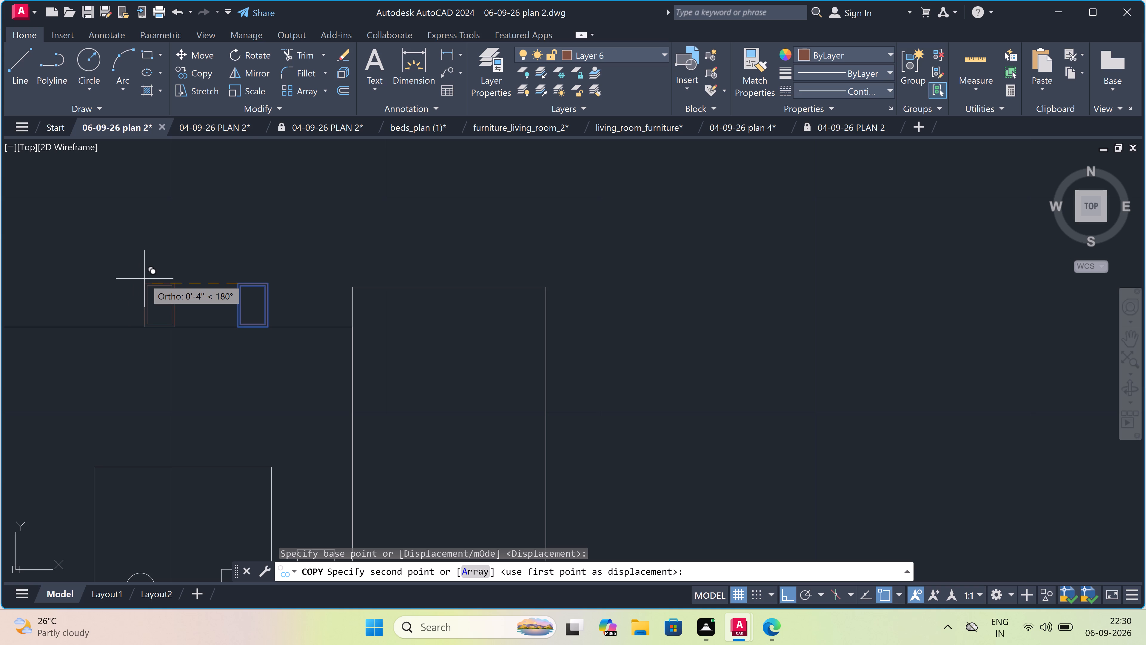
{"action": "left_click_drag", "start_coordinate": [158, 282], "coordinate": [158, 284]}
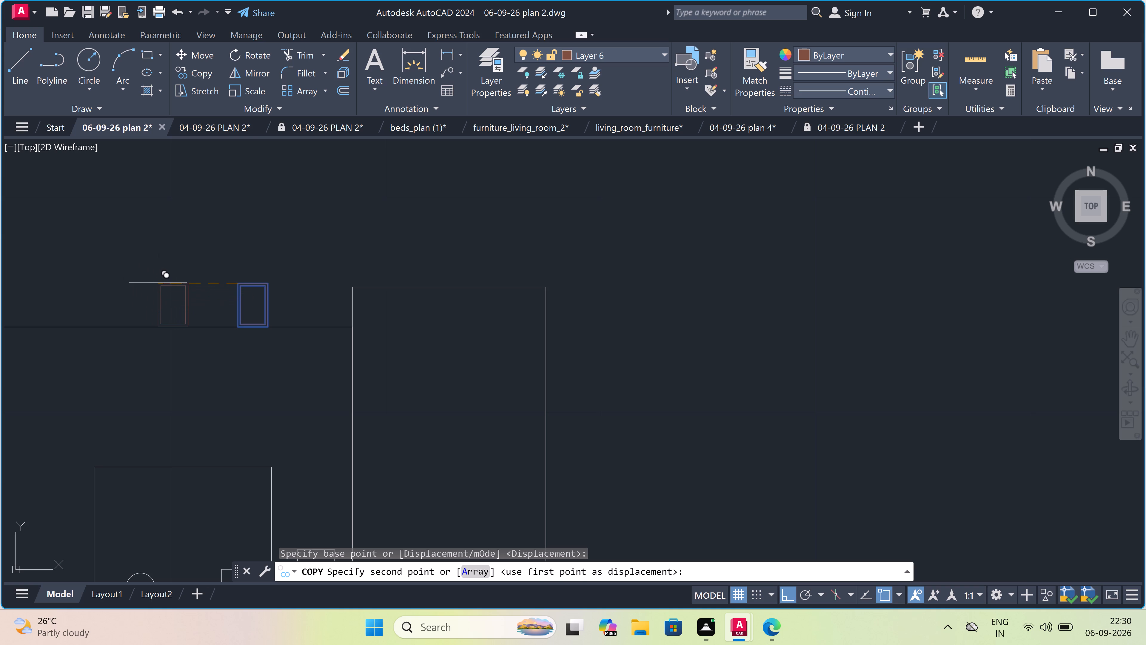
{"action": "left_click_drag", "start_coordinate": [158, 284], "coordinate": [160, 291]}
{"action": "scroll", "coordinate": [161, 291], "scroll_direction": "down", "scroll_amount": 3}
{"action": "scroll", "coordinate": [131, 287], "scroll_direction": "up", "scroll_amount": 2}
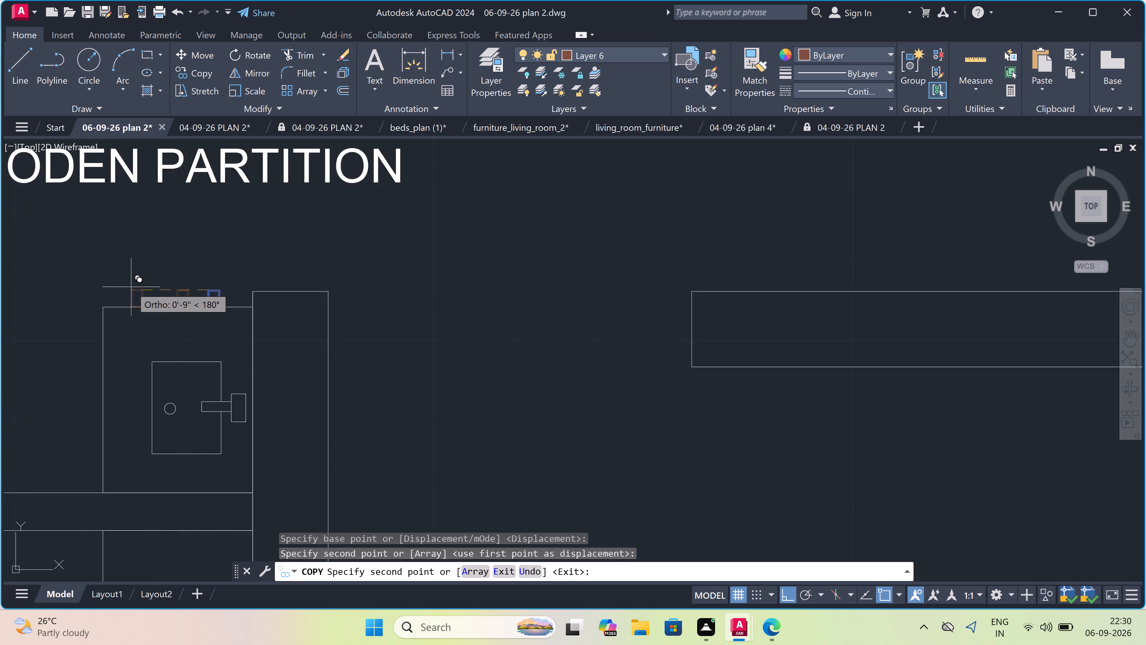
{"action": "left_click", "coordinate": [152, 287]}
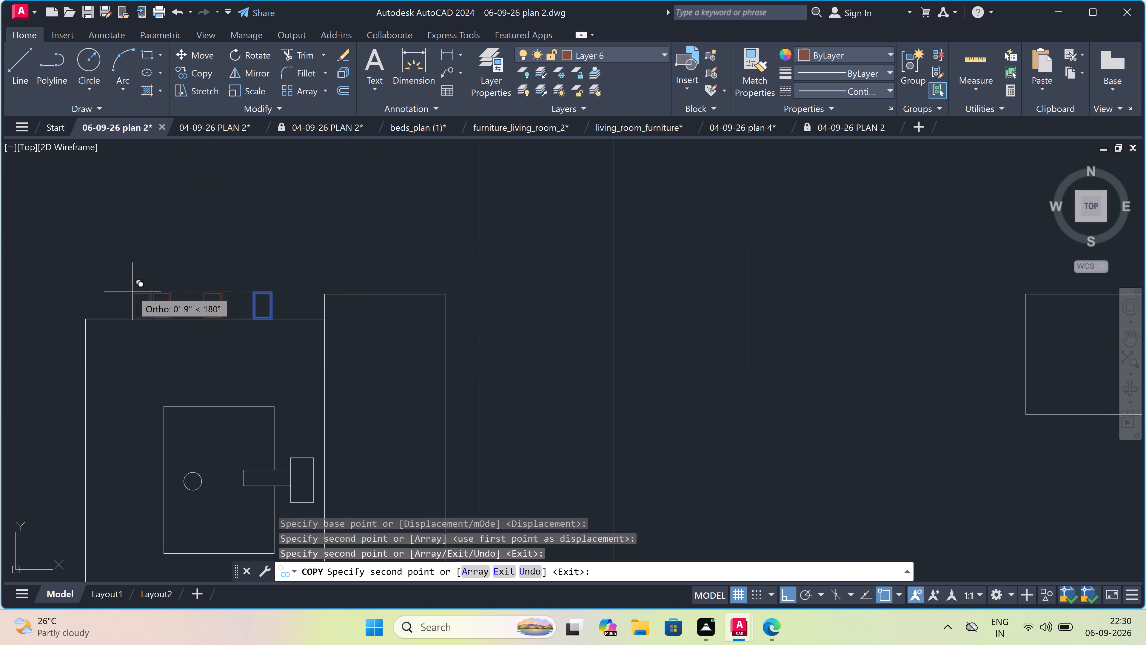
{"action": "double_click", "coordinate": [98, 280]}
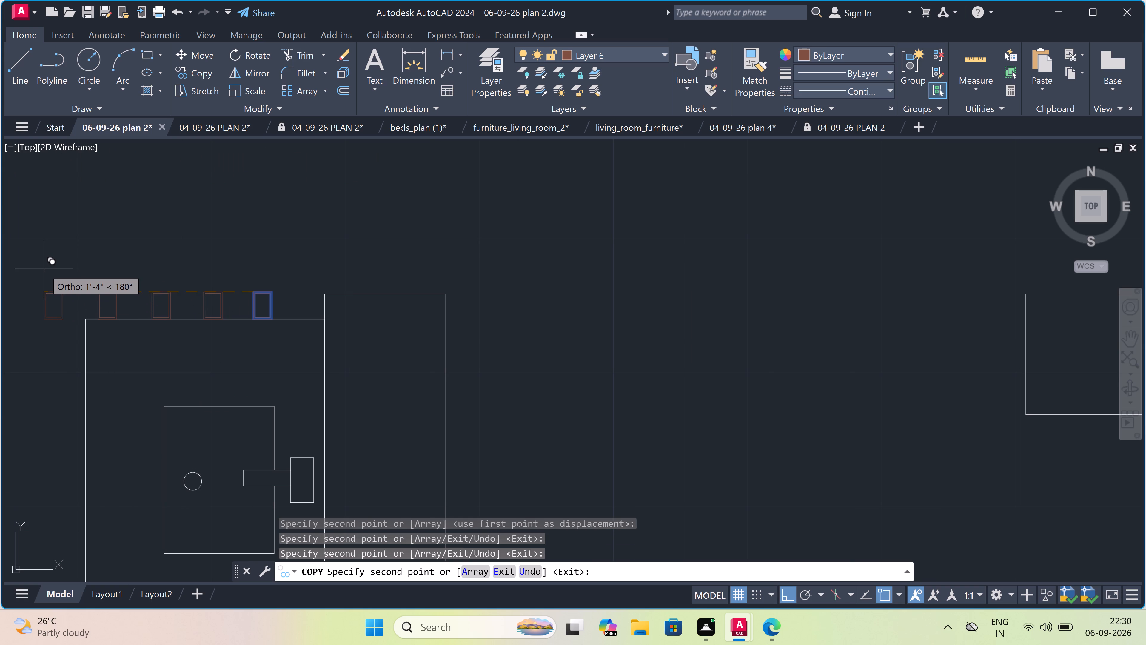
{"action": "left_click", "coordinate": [44, 269]}
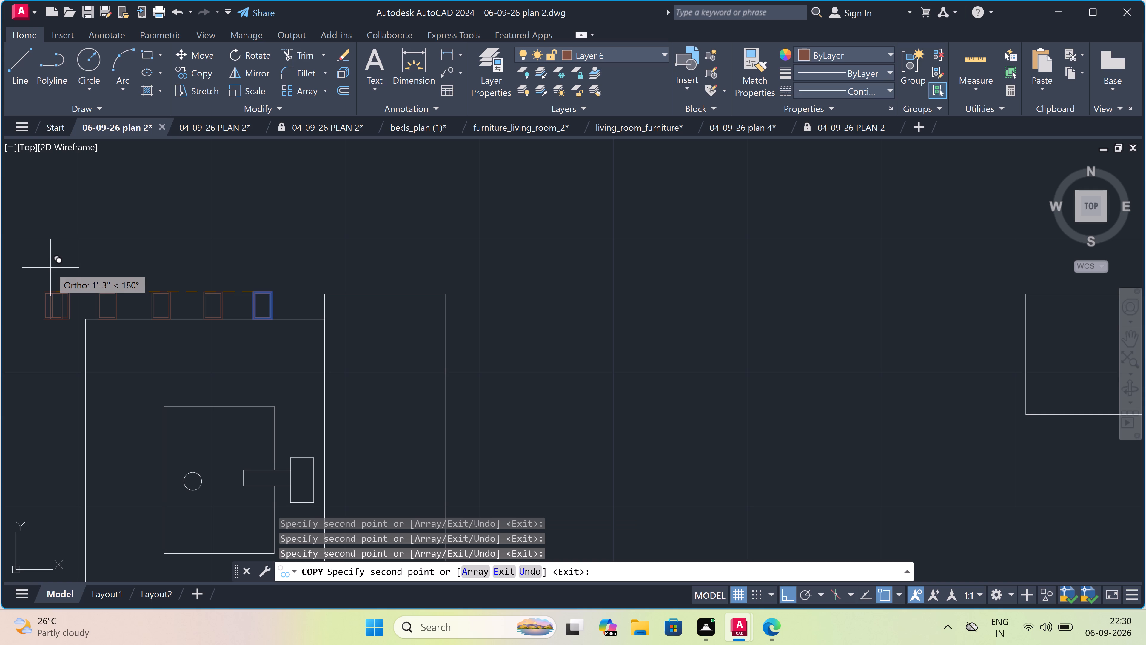
{"action": "key", "text": "Escape"}
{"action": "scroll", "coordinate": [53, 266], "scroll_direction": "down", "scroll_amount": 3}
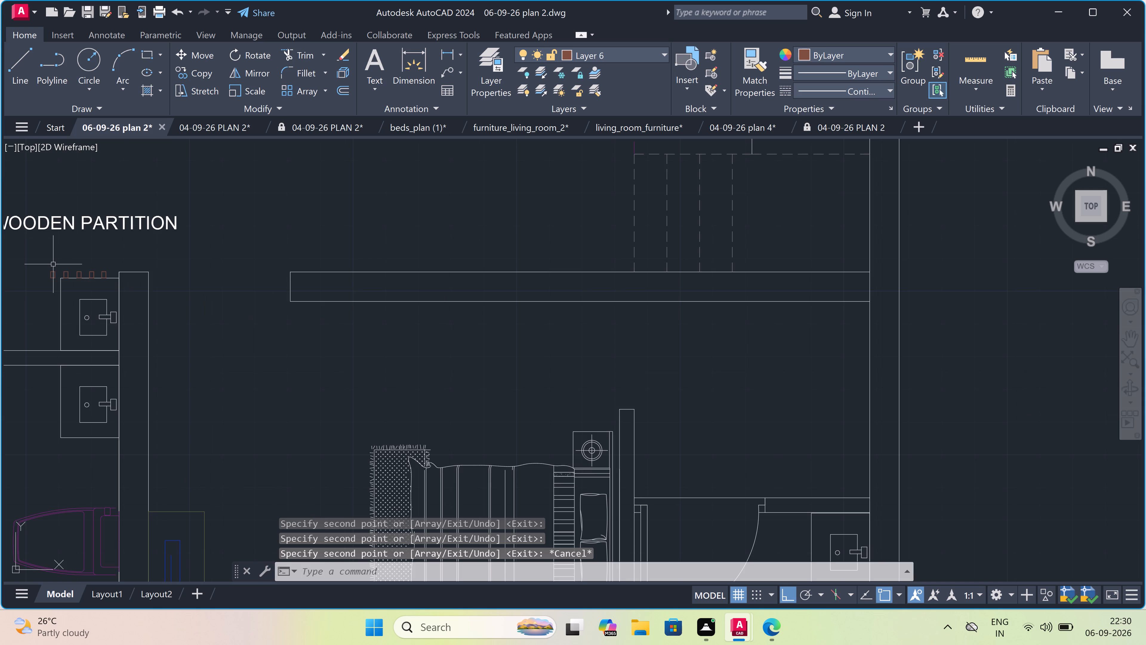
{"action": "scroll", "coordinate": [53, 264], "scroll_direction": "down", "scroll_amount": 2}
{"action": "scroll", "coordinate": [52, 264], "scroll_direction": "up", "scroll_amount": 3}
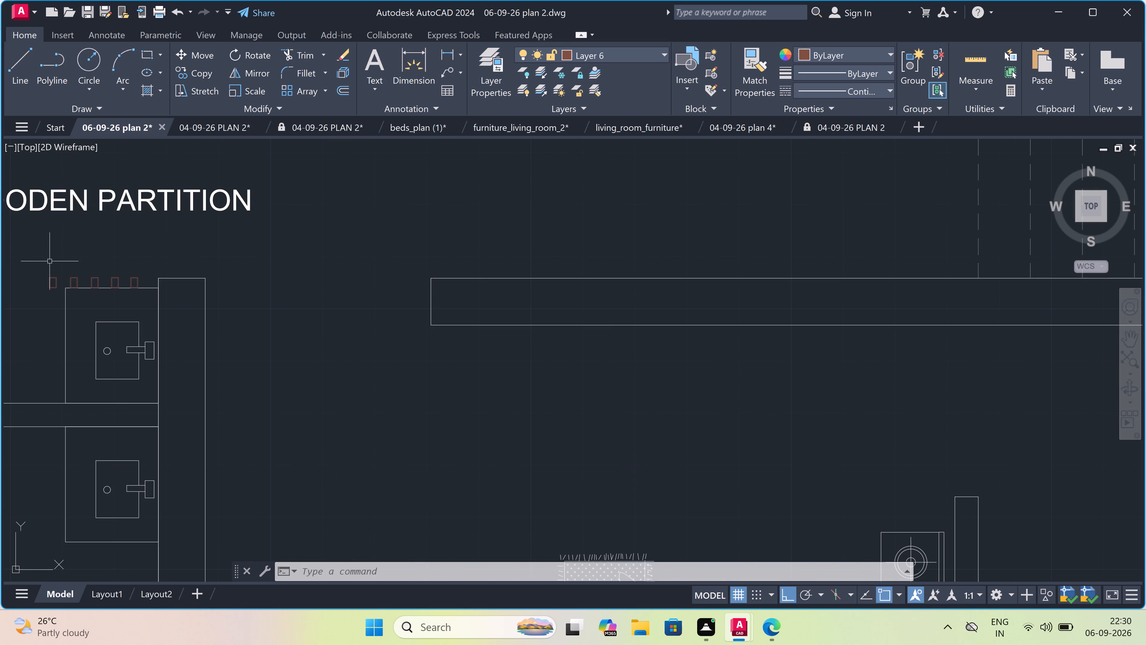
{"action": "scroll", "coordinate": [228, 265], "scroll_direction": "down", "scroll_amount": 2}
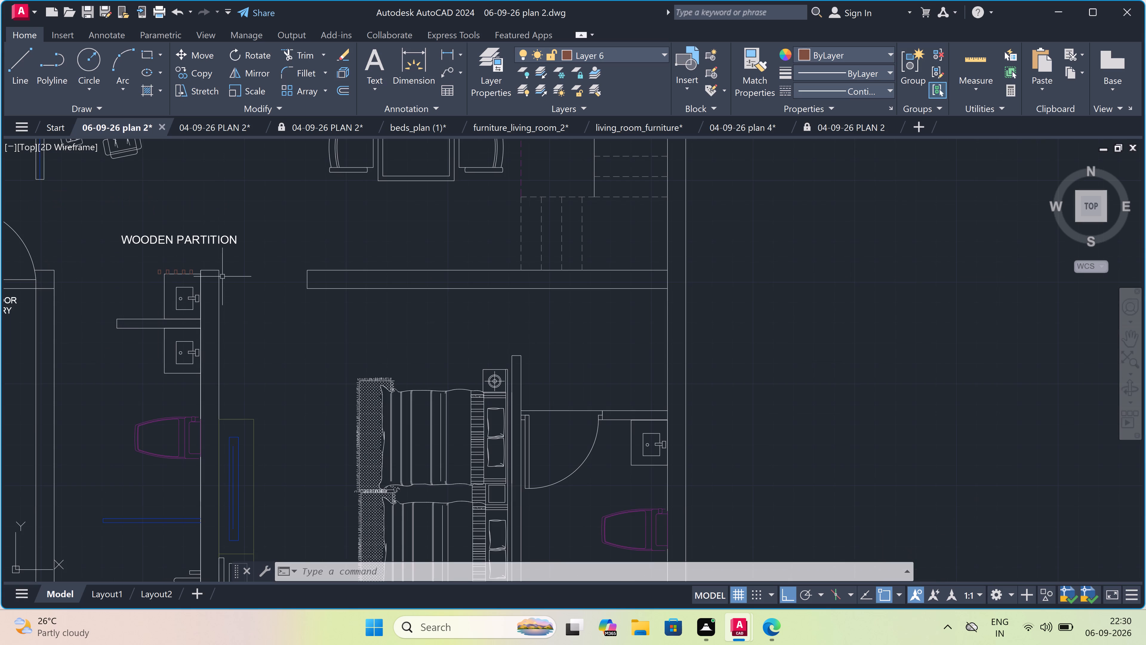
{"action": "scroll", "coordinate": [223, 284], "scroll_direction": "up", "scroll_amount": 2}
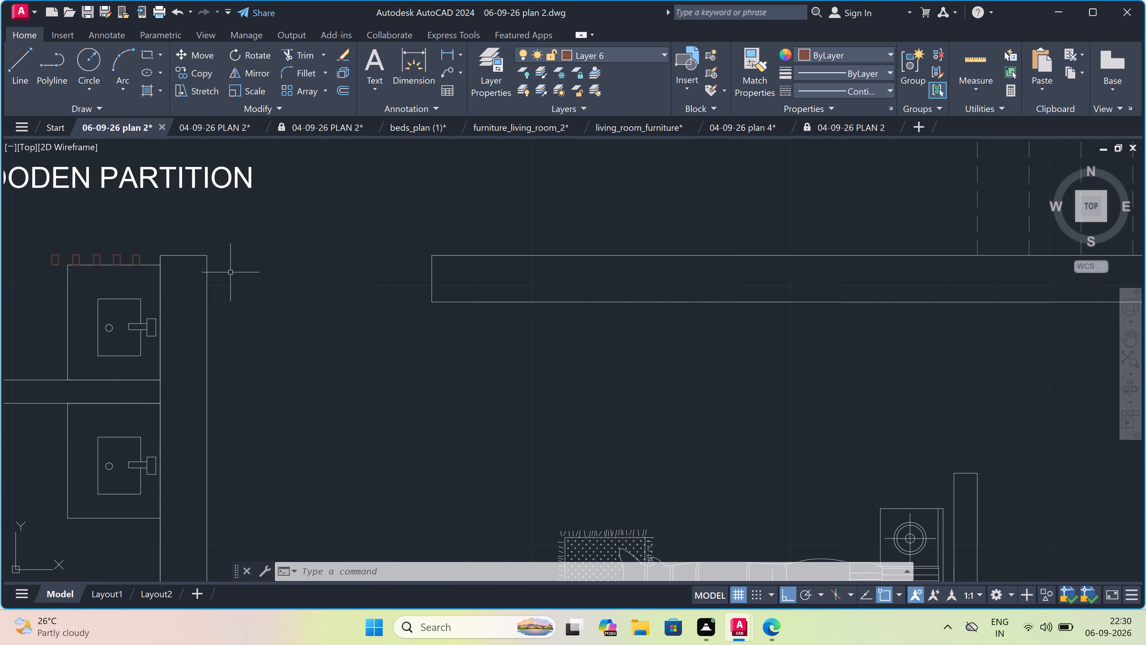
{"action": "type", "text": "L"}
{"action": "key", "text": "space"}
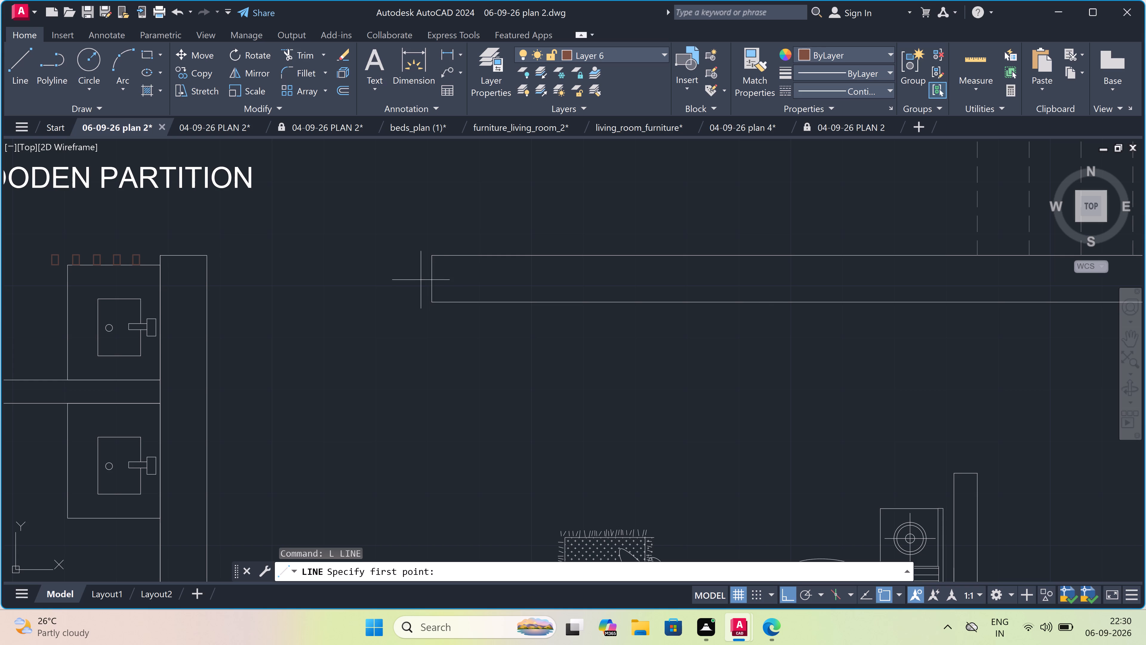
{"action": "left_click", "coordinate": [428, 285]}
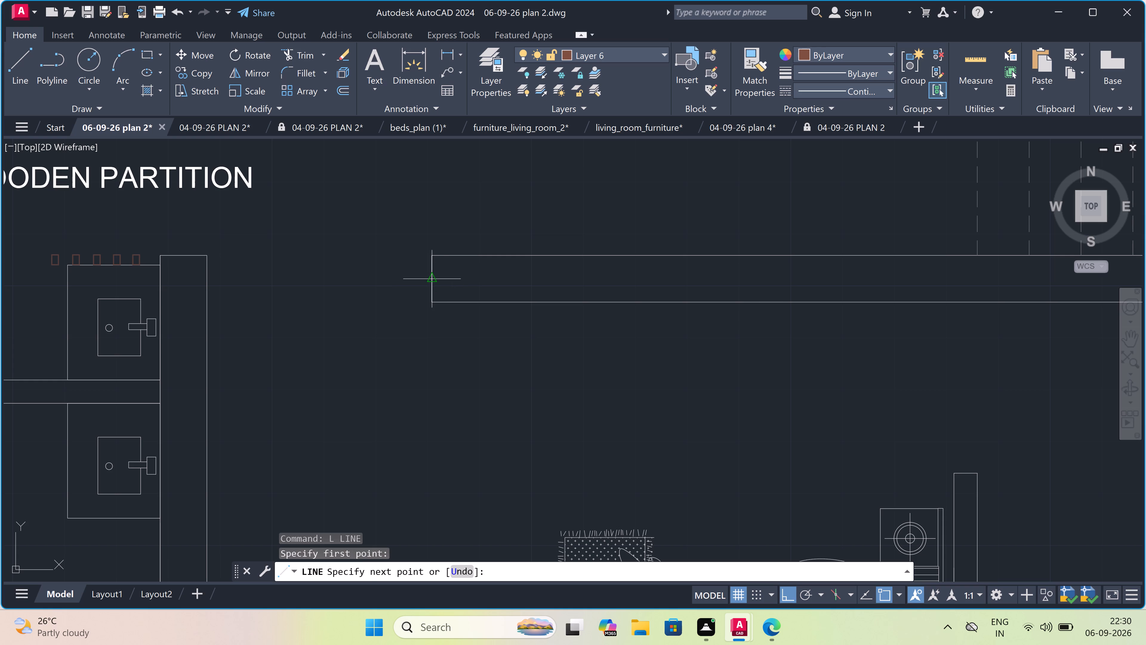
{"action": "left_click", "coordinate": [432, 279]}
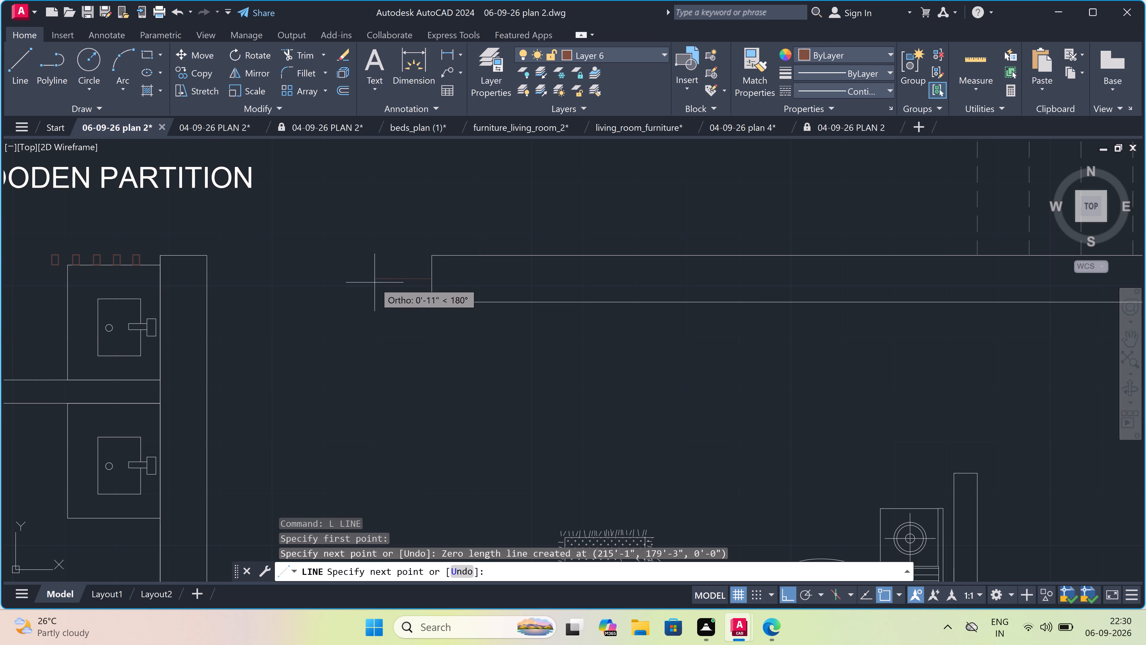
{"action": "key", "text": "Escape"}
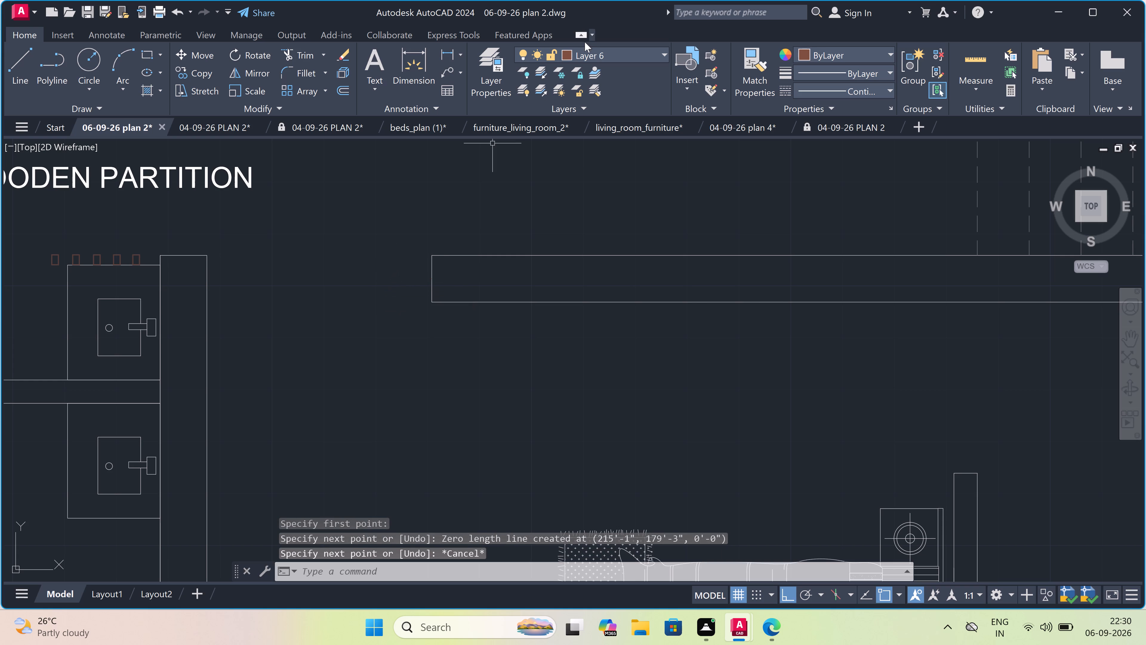
Make layer 0 the current layer.
{"action": "left_click", "coordinate": [585, 51]}
{"action": "left_click", "coordinate": [589, 67]}
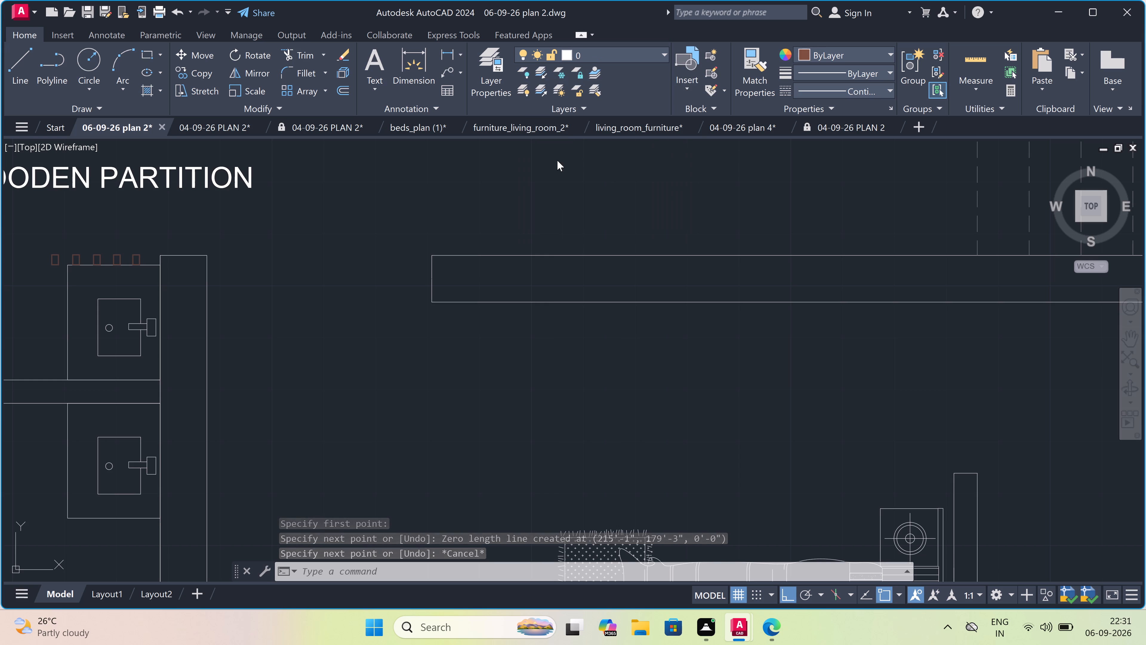
Draw a 2" line westward from the midpoint of the wall end on the east side of the opening beside the wash basins.
{"action": "type", "text": "L"}
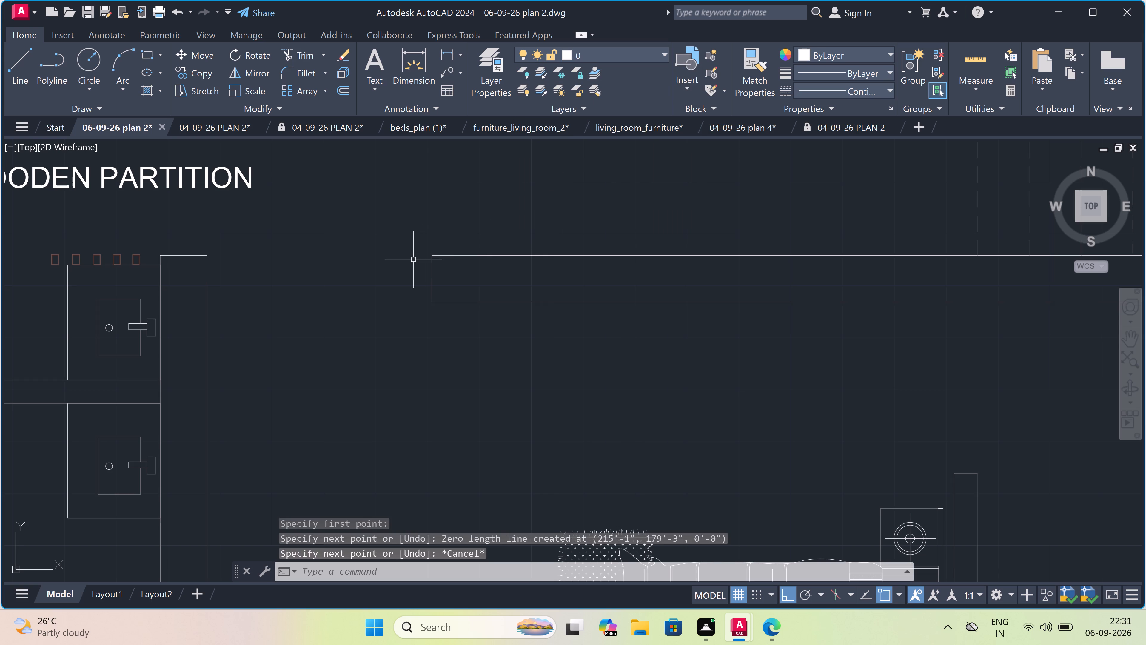
{"action": "key", "text": "space"}
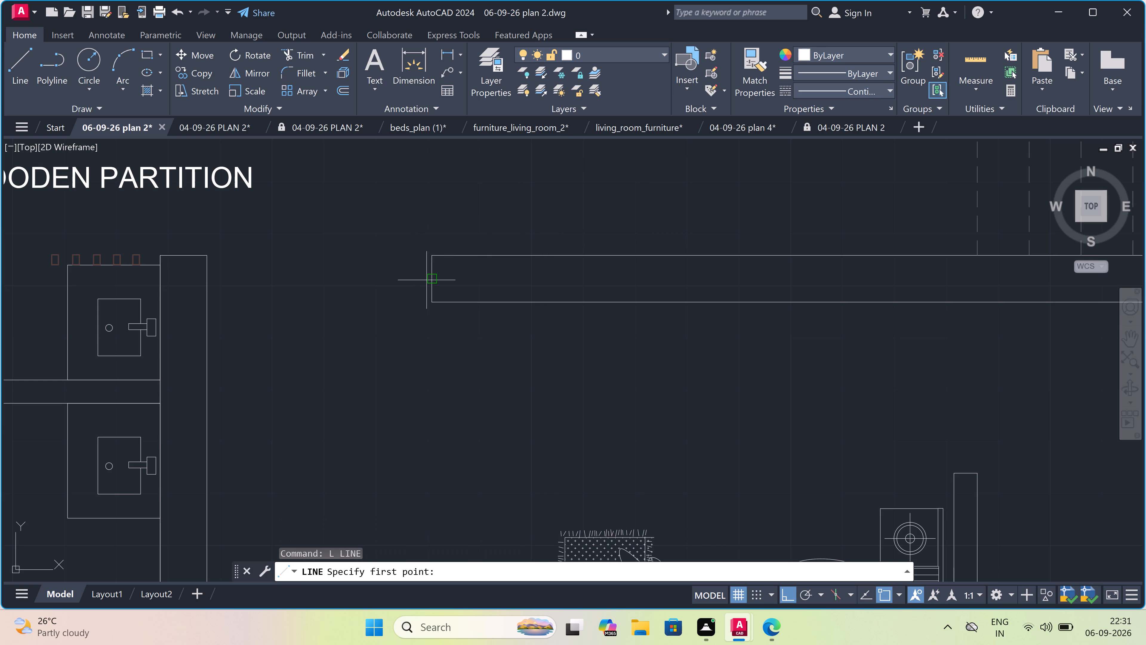
{"action": "left_click_drag", "start_coordinate": [438, 275], "coordinate": [433, 277]}
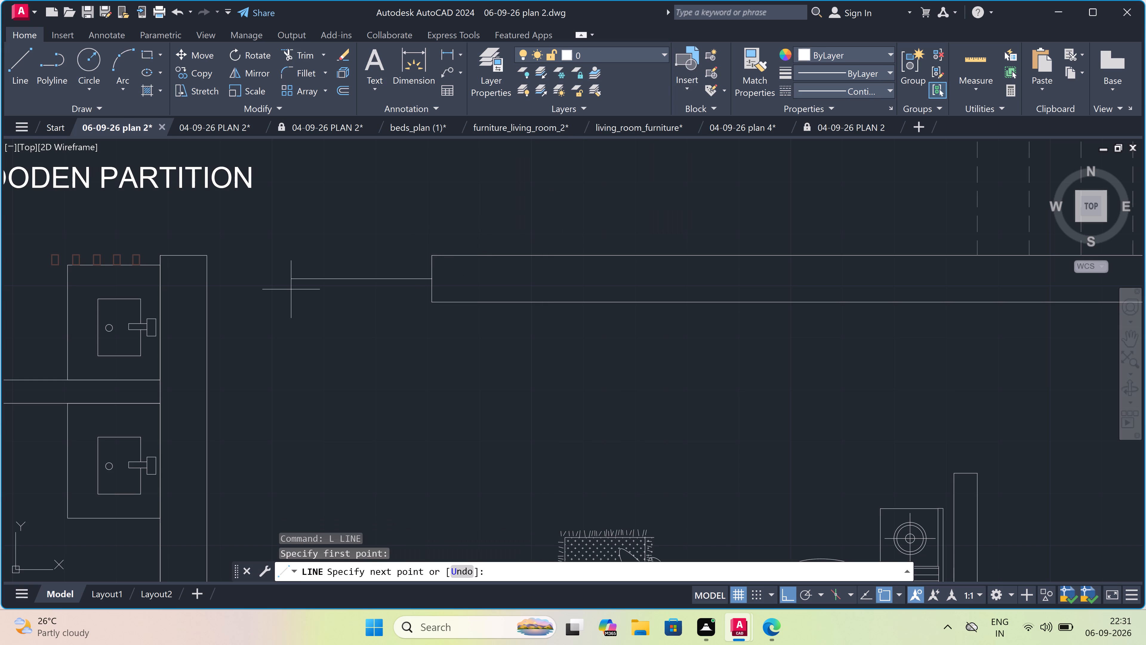
{"action": "key", "text": "2"}
{"action": "type", "text": "\""}
{"action": "key", "text": "space"}
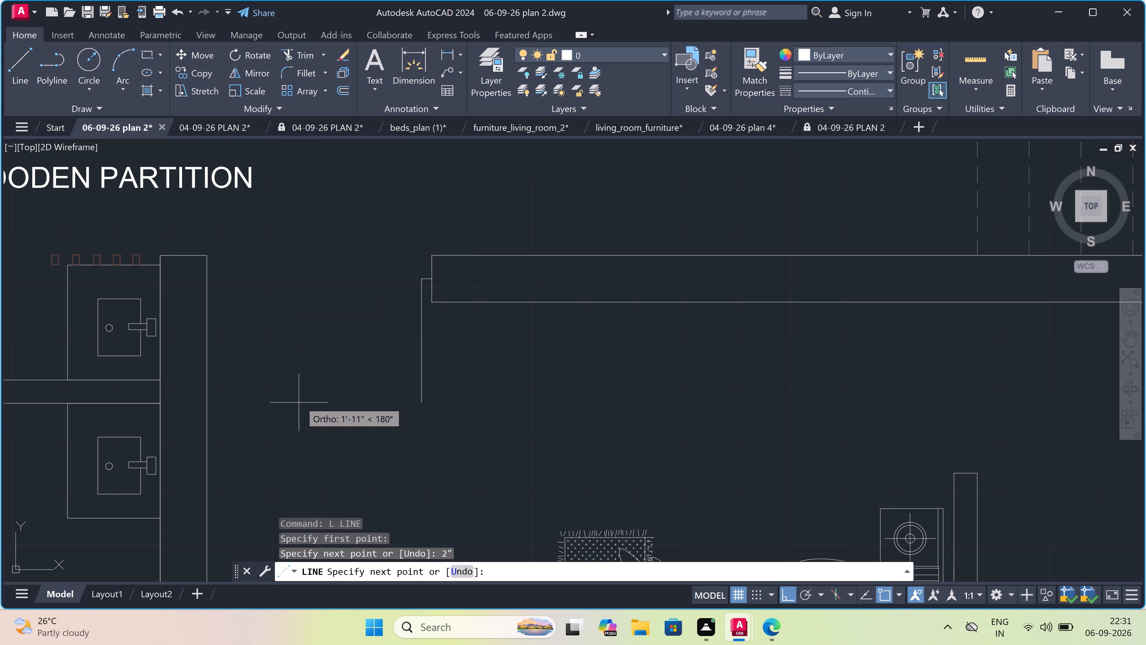
{"action": "key", "text": "Escape"}
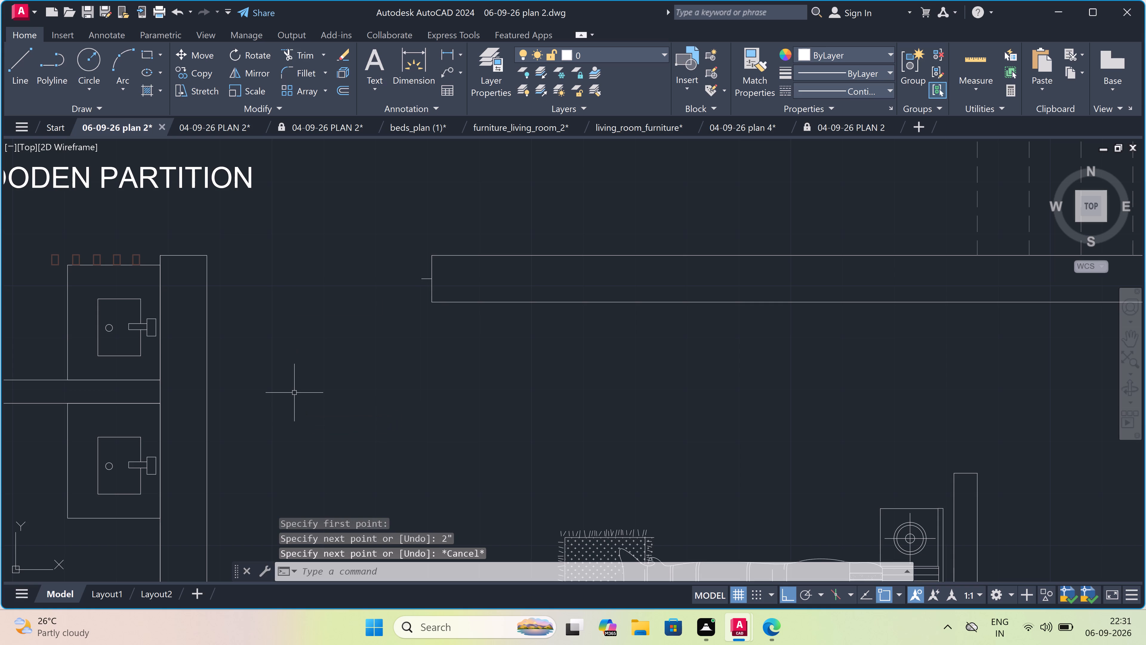
Draw a 2" stub east from the basin wall, level with the opposite stub, and a 3' by 1" door leaf running south from its end.
{"action": "type", "text": "L"}
{"action": "key", "text": "space"}
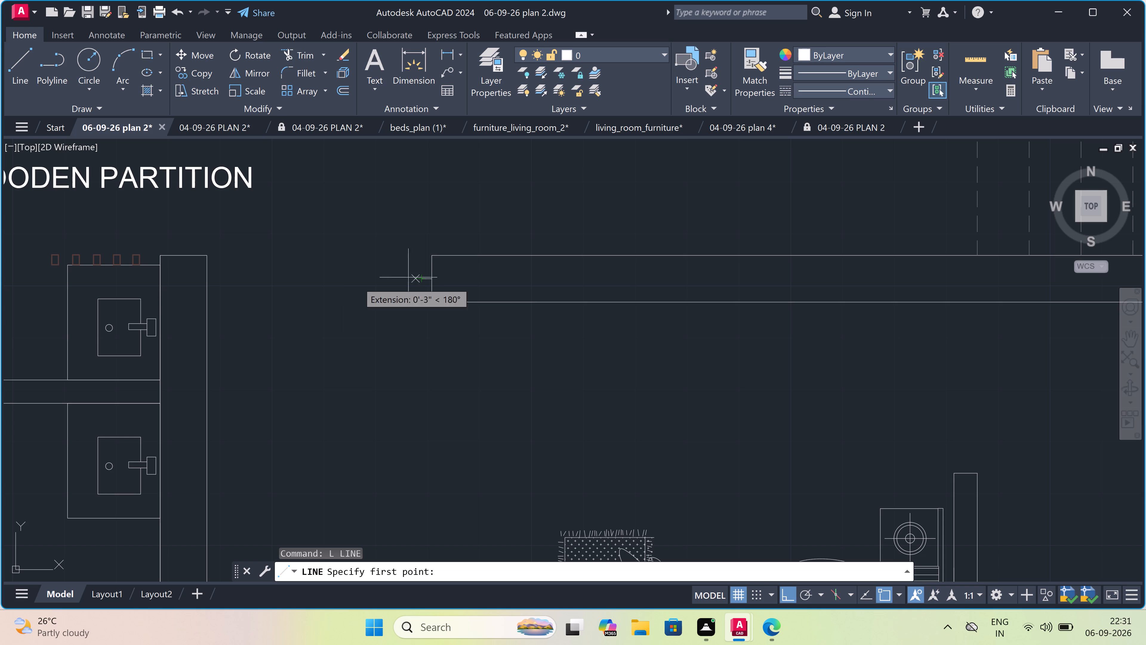
{"action": "left_click", "coordinate": [204, 279]}
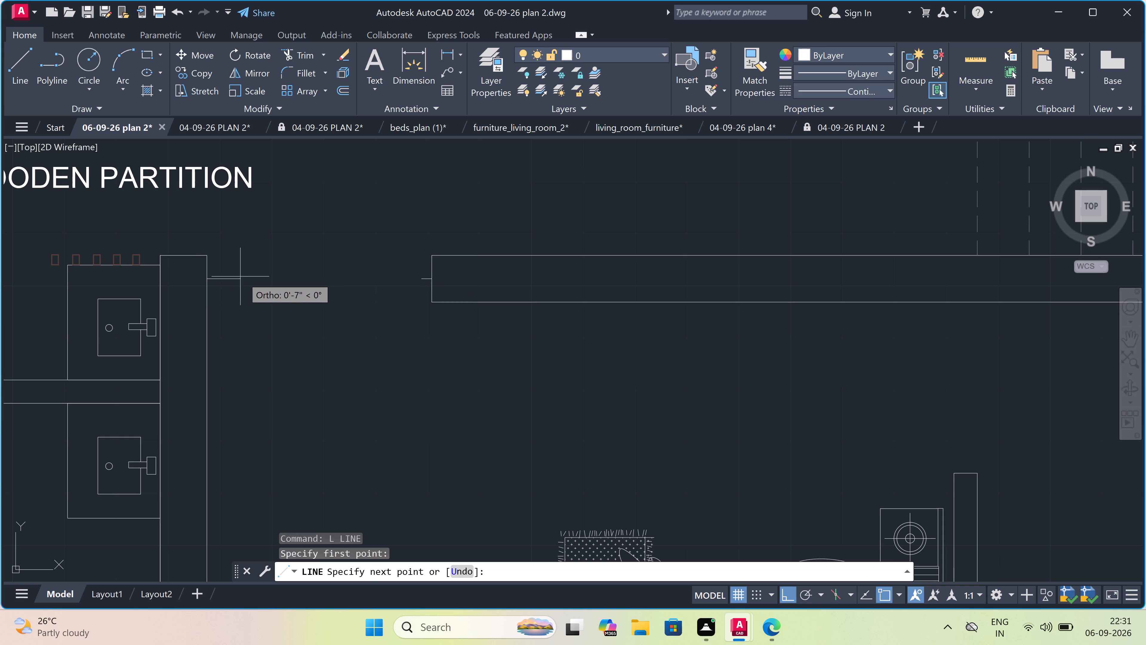
{"action": "key", "text": "2"}
{"action": "type", "text": "\""}
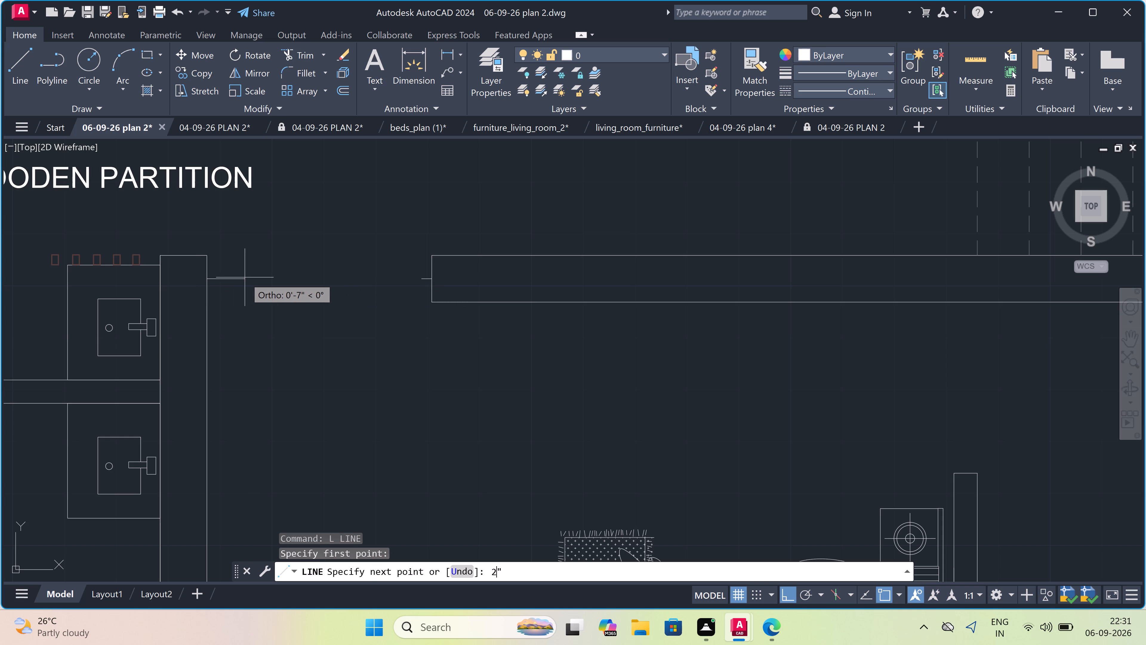
{"action": "key", "text": "space"}
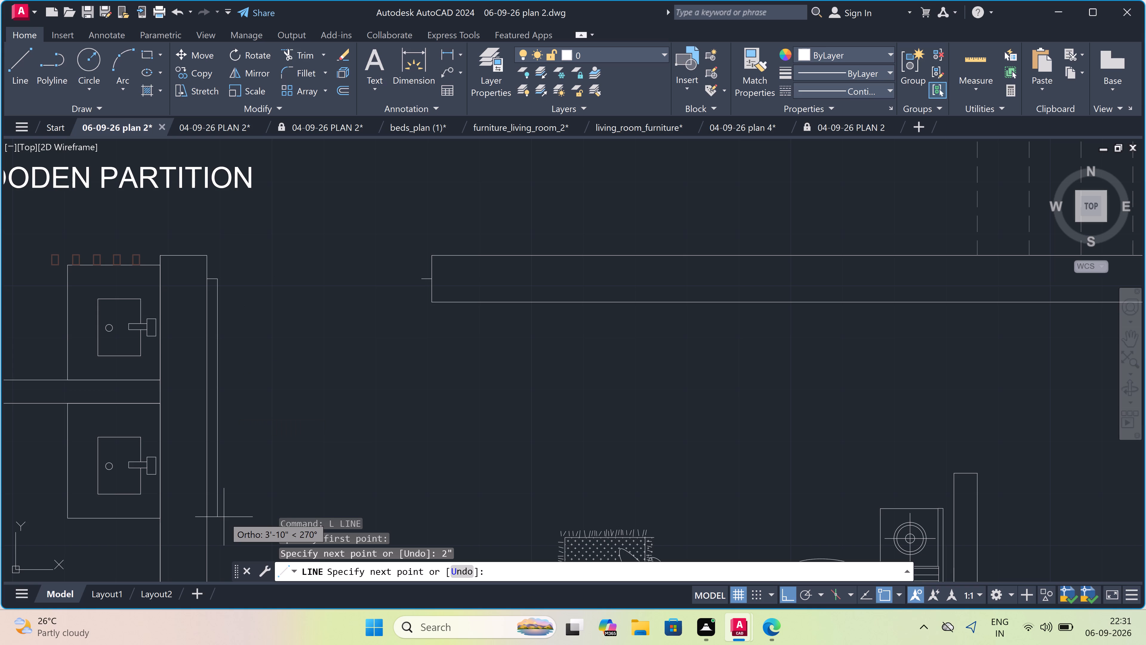
{"action": "type", "text": "3'"}
{"action": "key", "text": "space"}
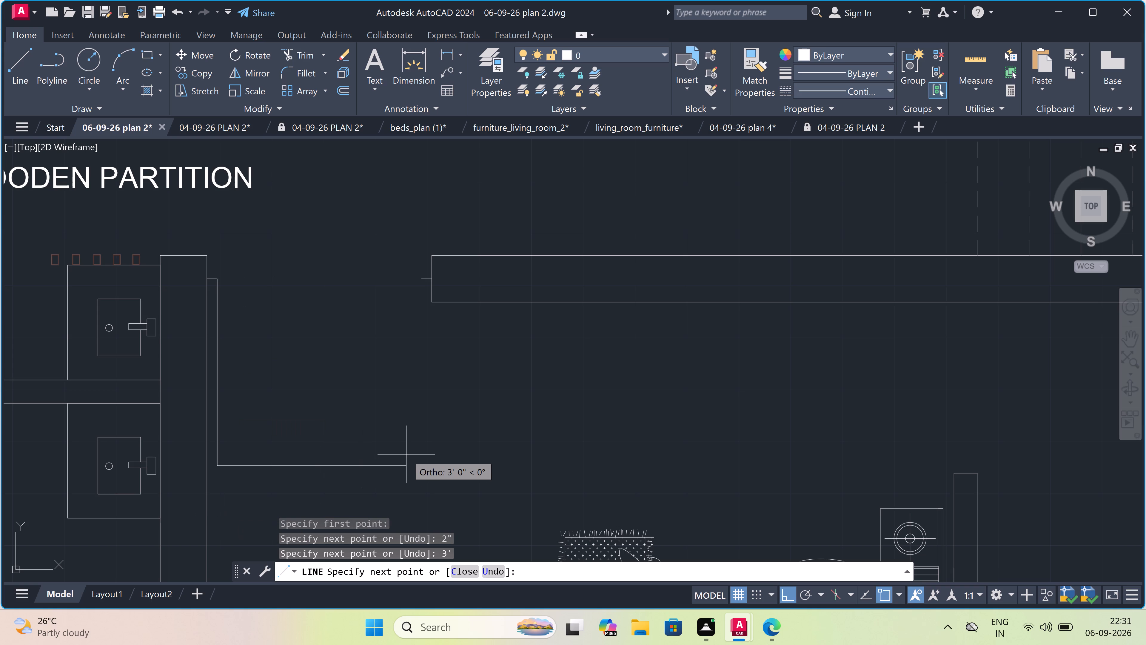
{"action": "key", "text": "2"}
{"action": "key", "text": "BackSpace"}
{"action": "key", "text": "1"}
{"action": "type", "text": "\""}
{"action": "key", "text": "space"}
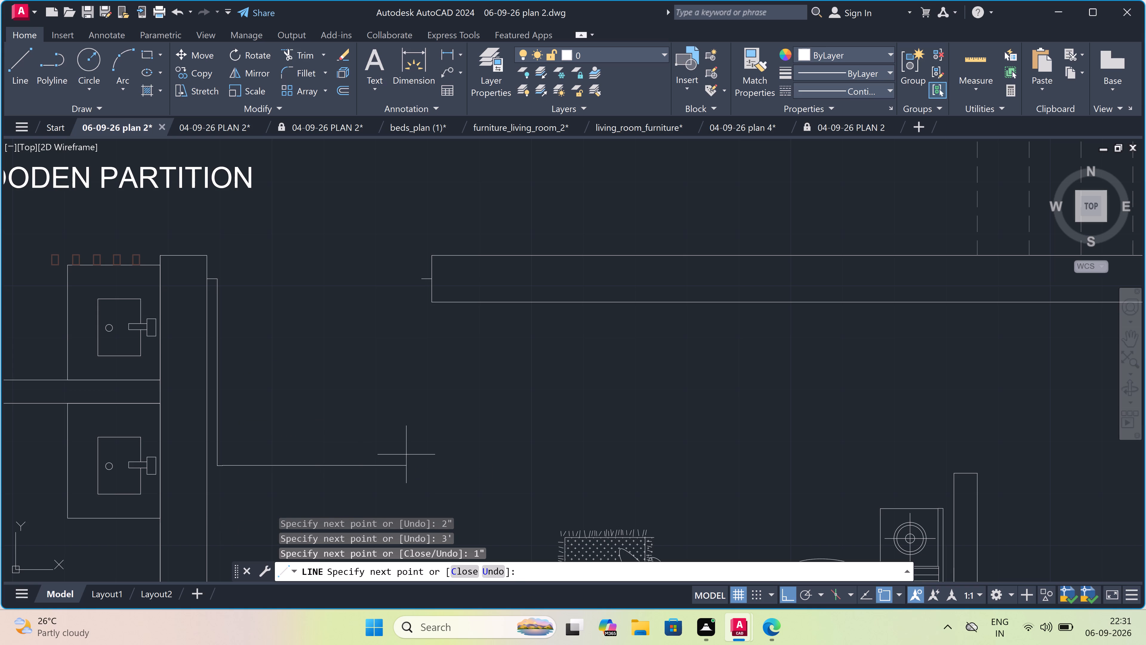
{"action": "scroll", "coordinate": [249, 280], "scroll_direction": "up", "scroll_amount": 3}
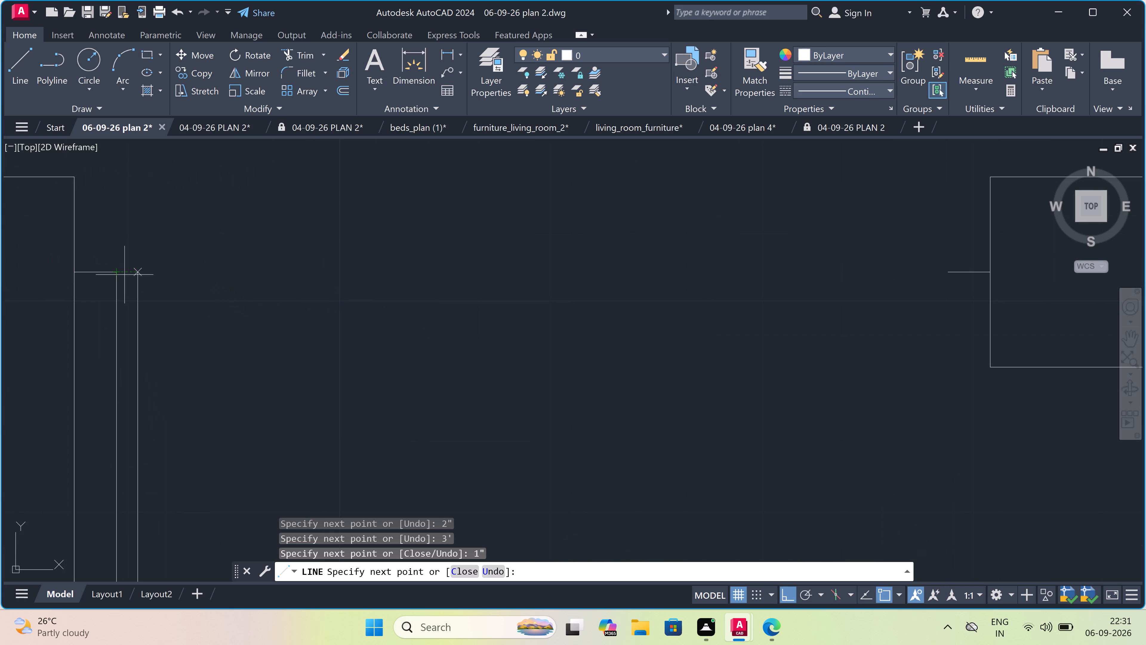
{"action": "left_click", "coordinate": [136, 272]}
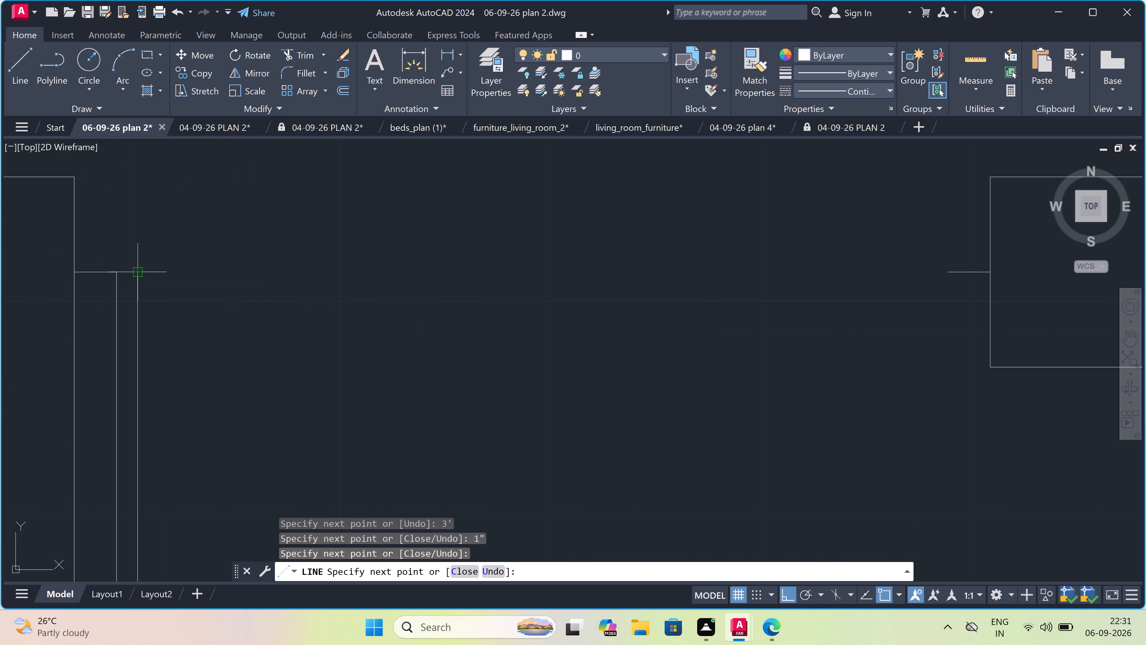
{"action": "left_click", "coordinate": [120, 273]}
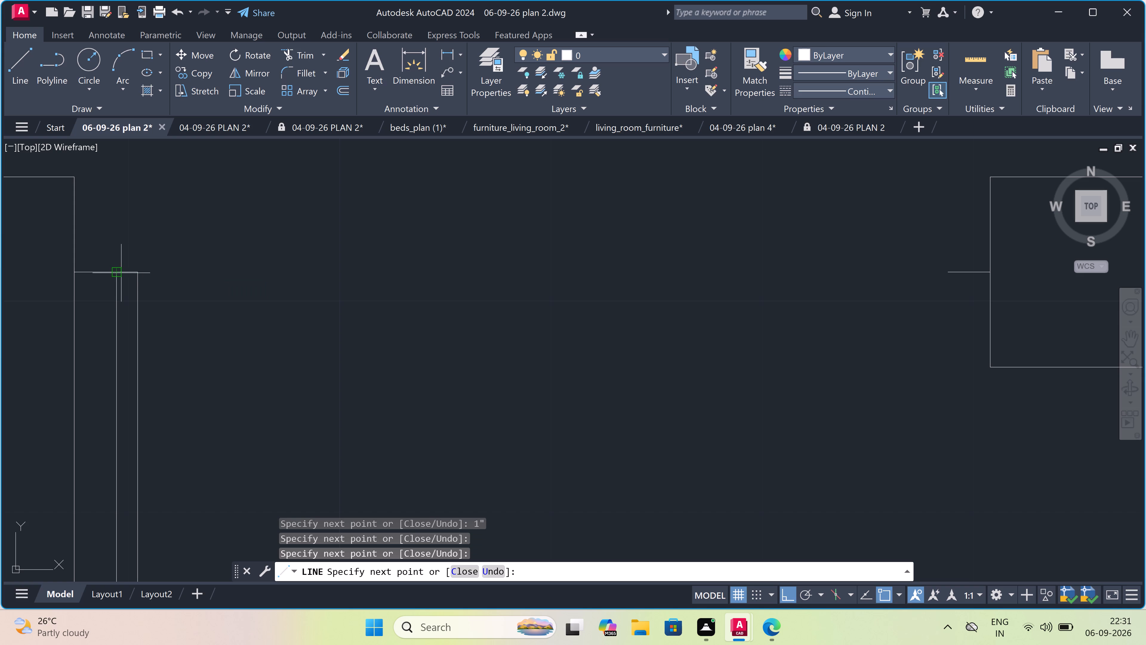
Draw a 3' line eastward across the opening from the top of the door leaf.
{"action": "type", "text": "3'"}
{"action": "key", "text": "space"}
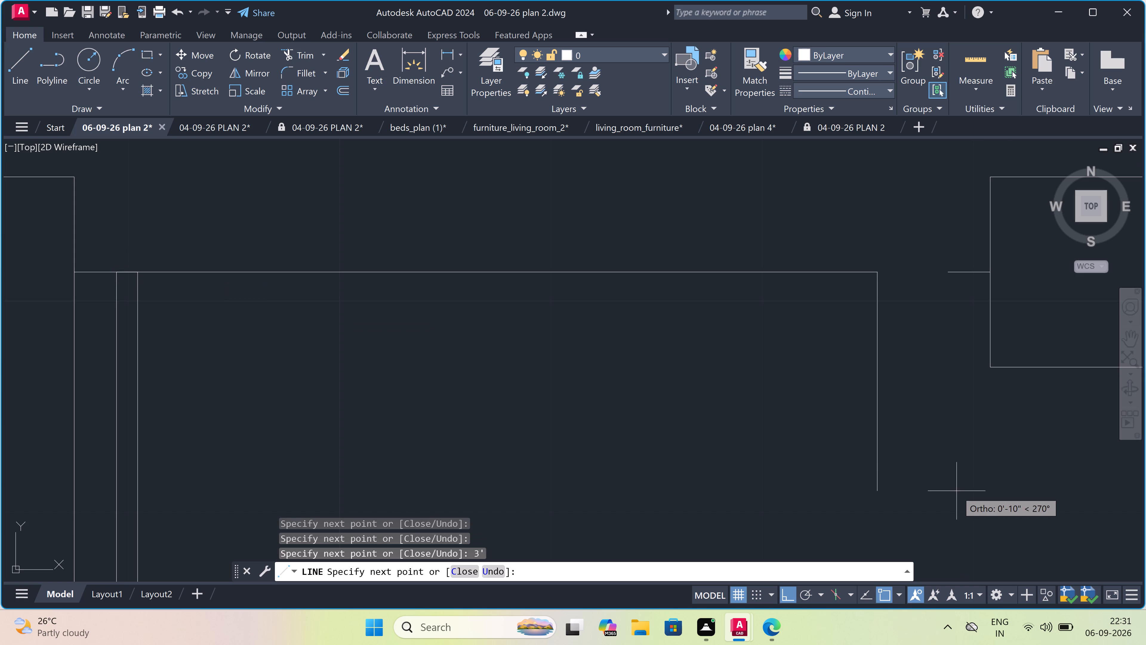
{"action": "key", "text": "Escape"}
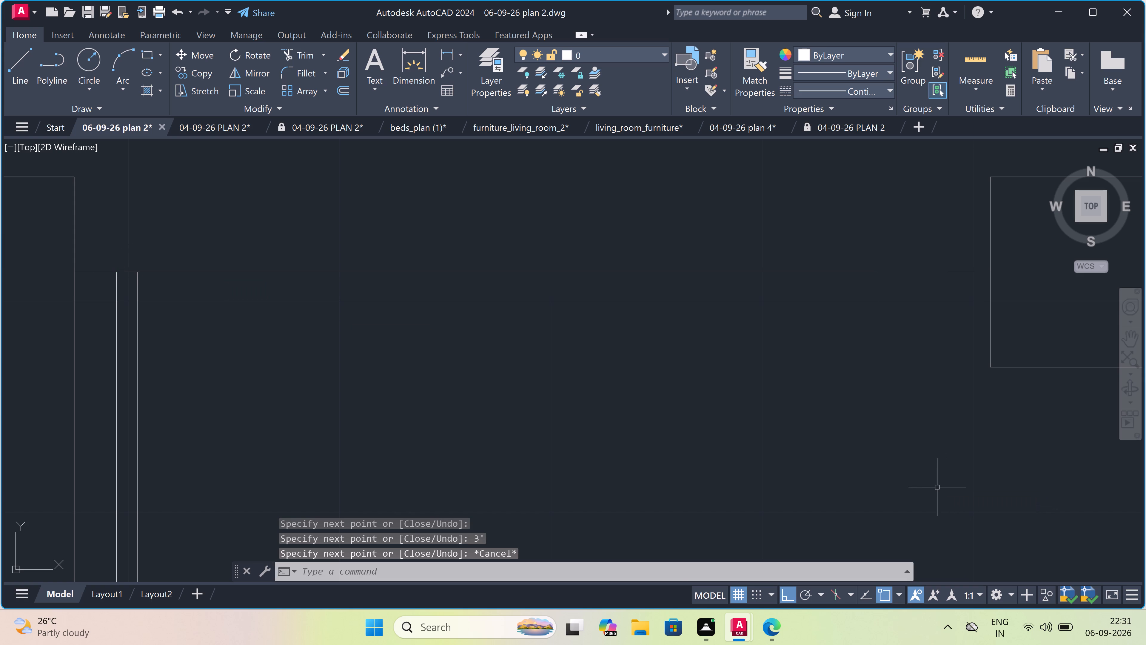
Examine the doorway beside the wash basins, especially the gap between the line across the opening and the east stub.
{"action": "scroll", "coordinate": [907, 472], "scroll_direction": "down", "scroll_amount": 3}
{"action": "scroll", "coordinate": [848, 451], "scroll_direction": "down", "scroll_amount": 2}
{"action": "scroll", "coordinate": [916, 447], "scroll_direction": "up", "scroll_amount": 3}
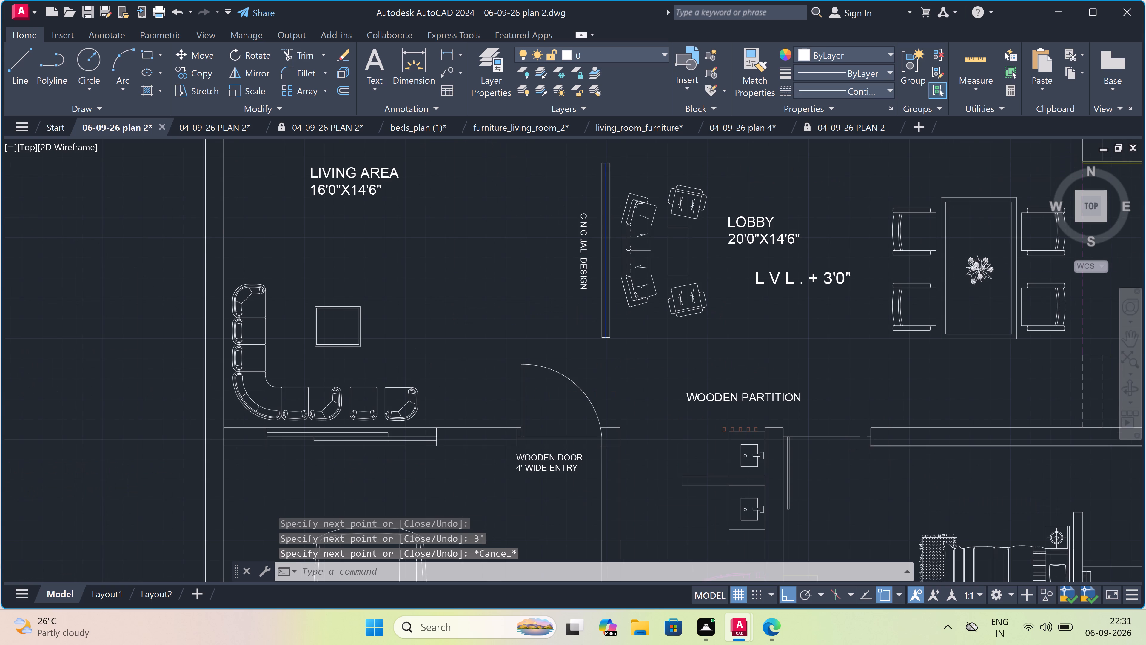
{"action": "scroll", "coordinate": [793, 403], "scroll_direction": "up", "scroll_amount": 3}
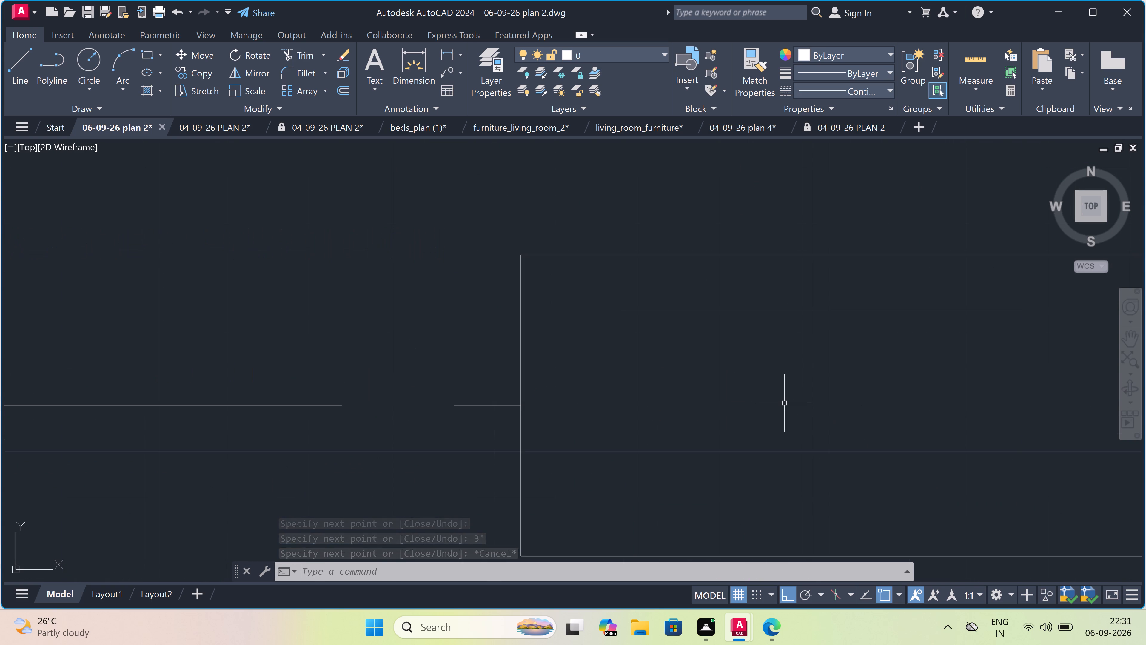
{"action": "scroll", "coordinate": [784, 403], "scroll_direction": "down", "scroll_amount": 4}
{"action": "scroll", "coordinate": [784, 403], "scroll_direction": "up", "scroll_amount": 2}
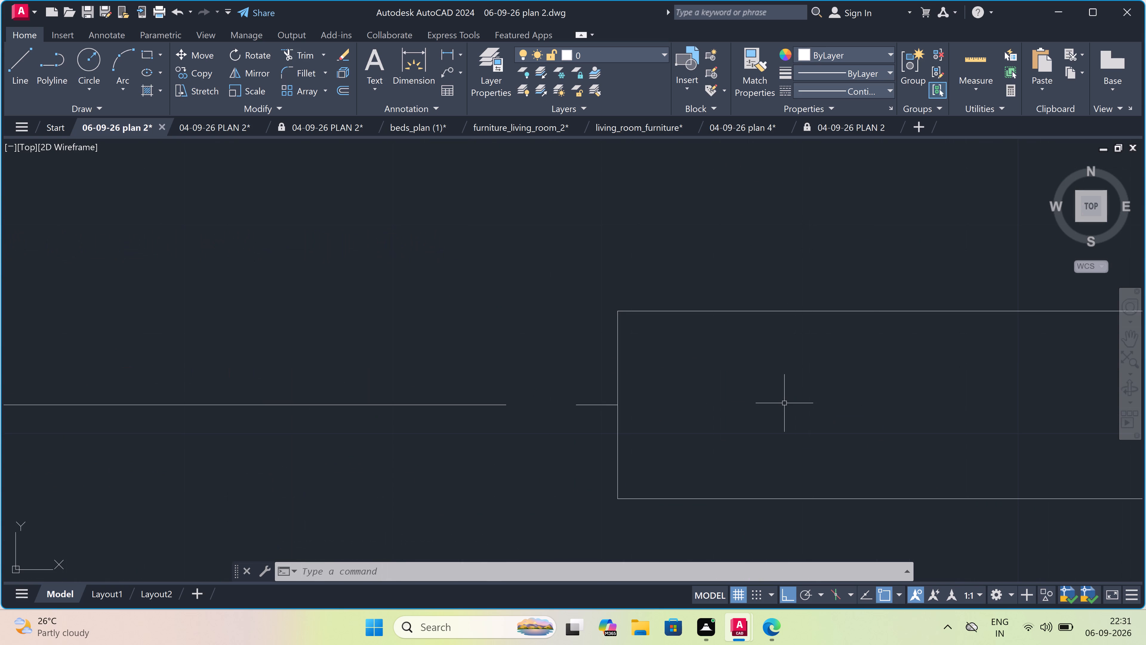
{"action": "scroll", "coordinate": [784, 403], "scroll_direction": "down", "scroll_amount": 6}
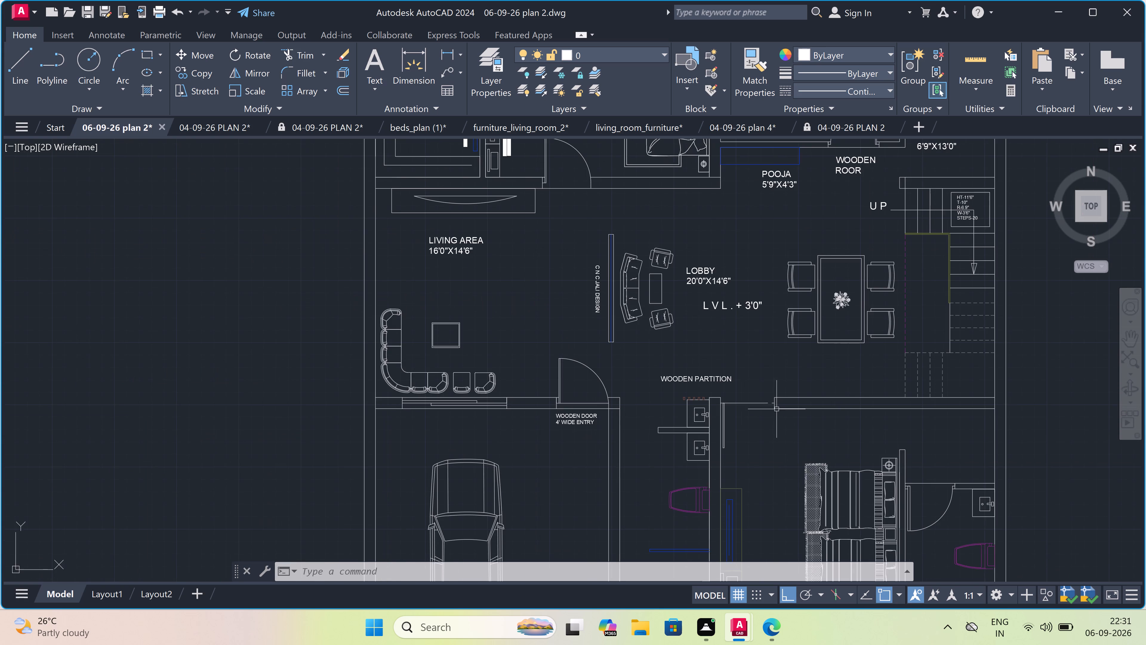
{"action": "scroll", "coordinate": [766, 419], "scroll_direction": "up", "scroll_amount": 4}
{"action": "scroll", "coordinate": [769, 420], "scroll_direction": "down", "scroll_amount": 2}
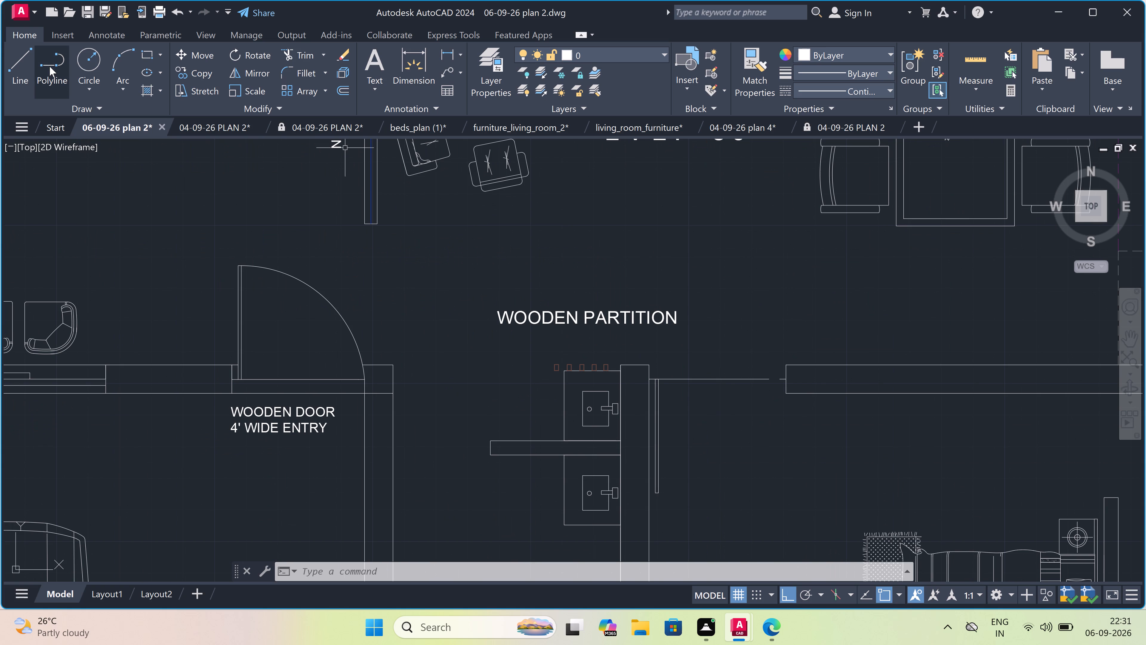
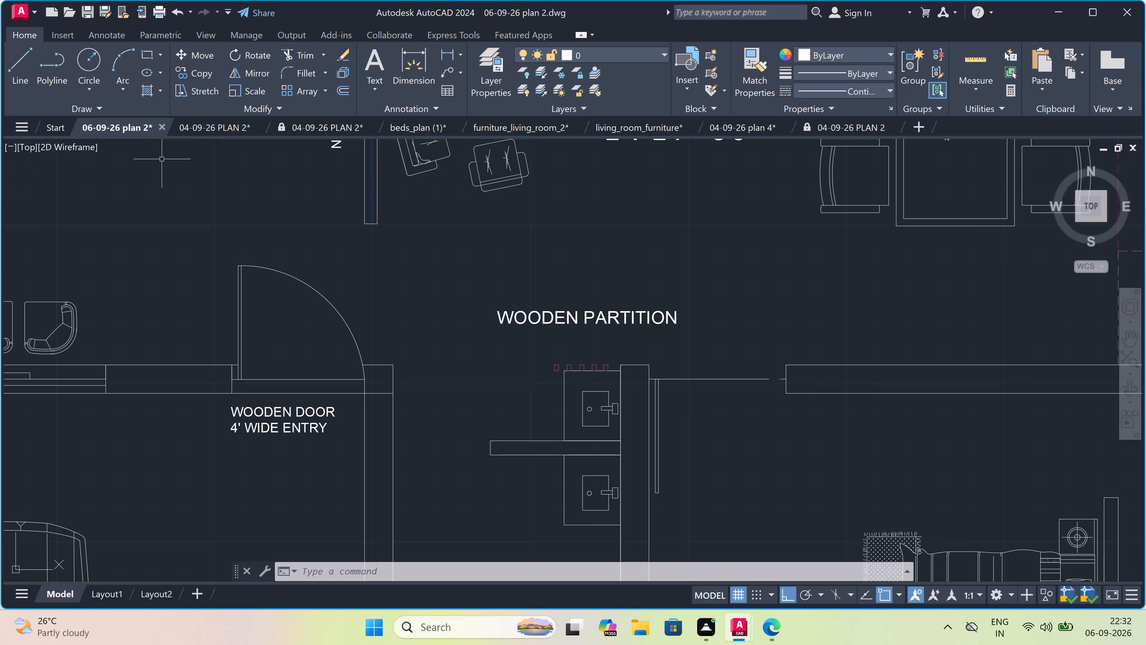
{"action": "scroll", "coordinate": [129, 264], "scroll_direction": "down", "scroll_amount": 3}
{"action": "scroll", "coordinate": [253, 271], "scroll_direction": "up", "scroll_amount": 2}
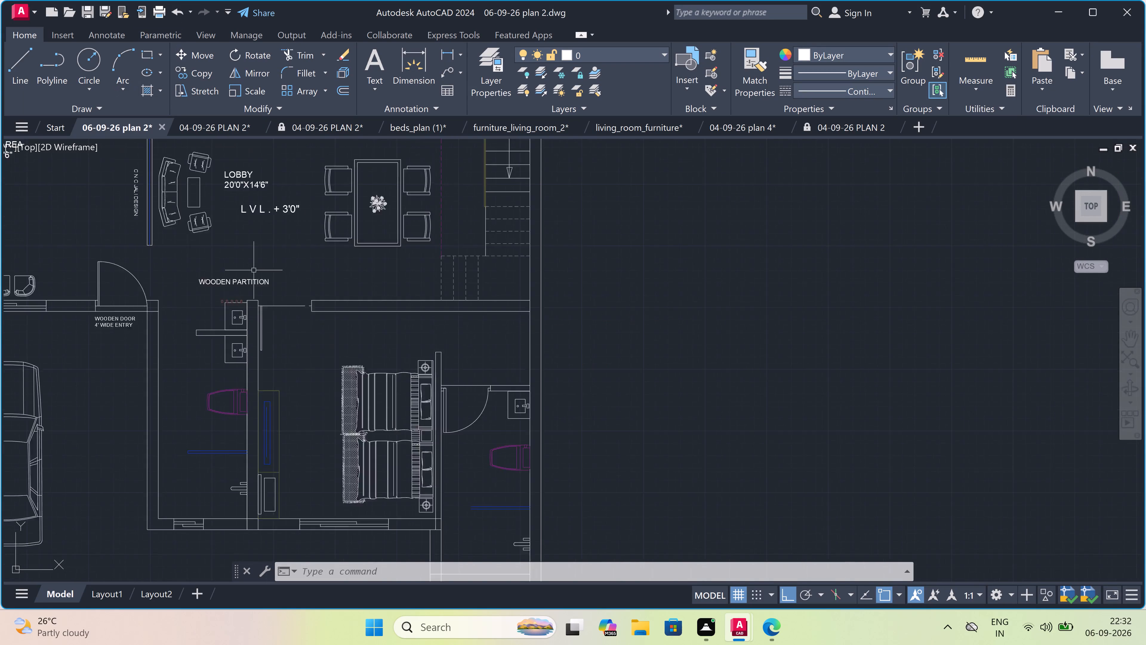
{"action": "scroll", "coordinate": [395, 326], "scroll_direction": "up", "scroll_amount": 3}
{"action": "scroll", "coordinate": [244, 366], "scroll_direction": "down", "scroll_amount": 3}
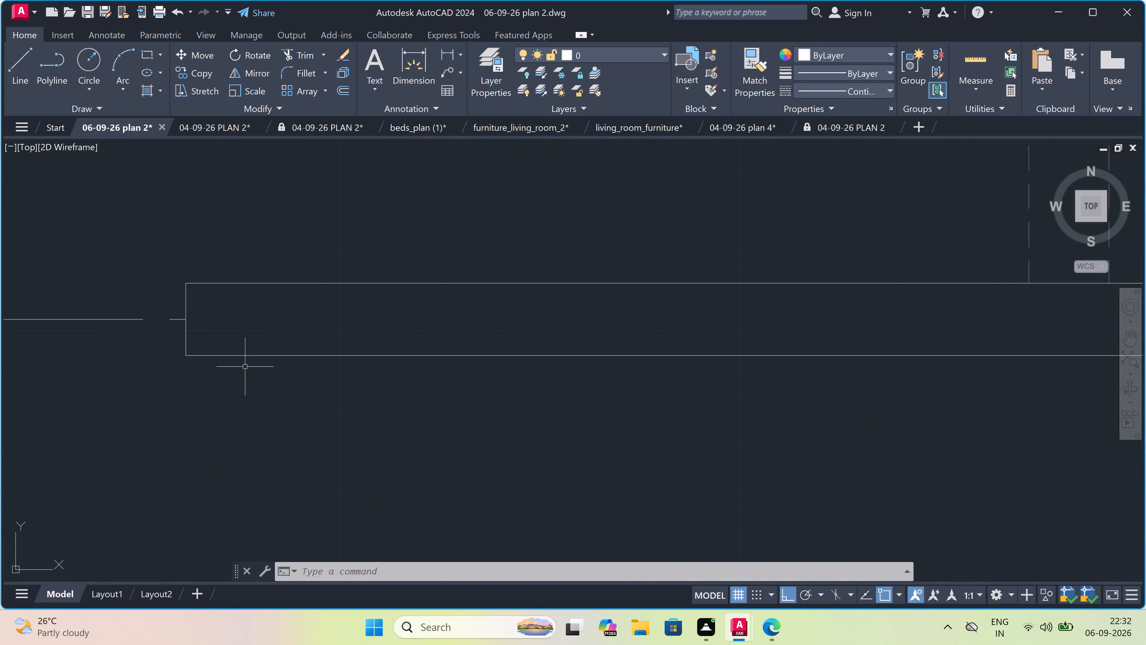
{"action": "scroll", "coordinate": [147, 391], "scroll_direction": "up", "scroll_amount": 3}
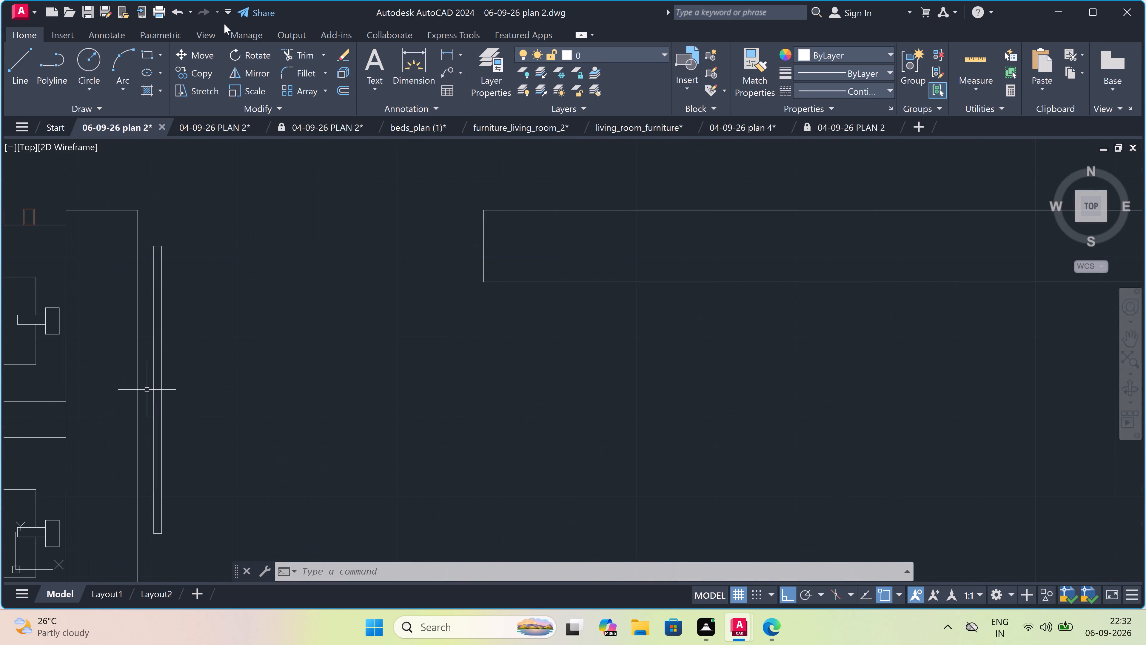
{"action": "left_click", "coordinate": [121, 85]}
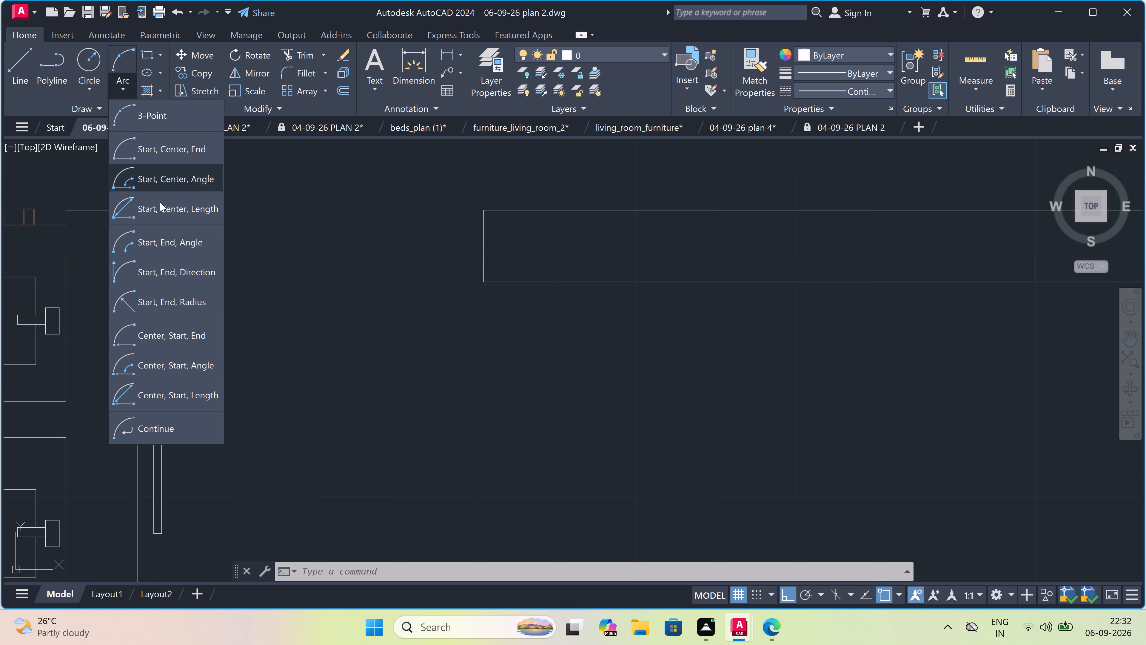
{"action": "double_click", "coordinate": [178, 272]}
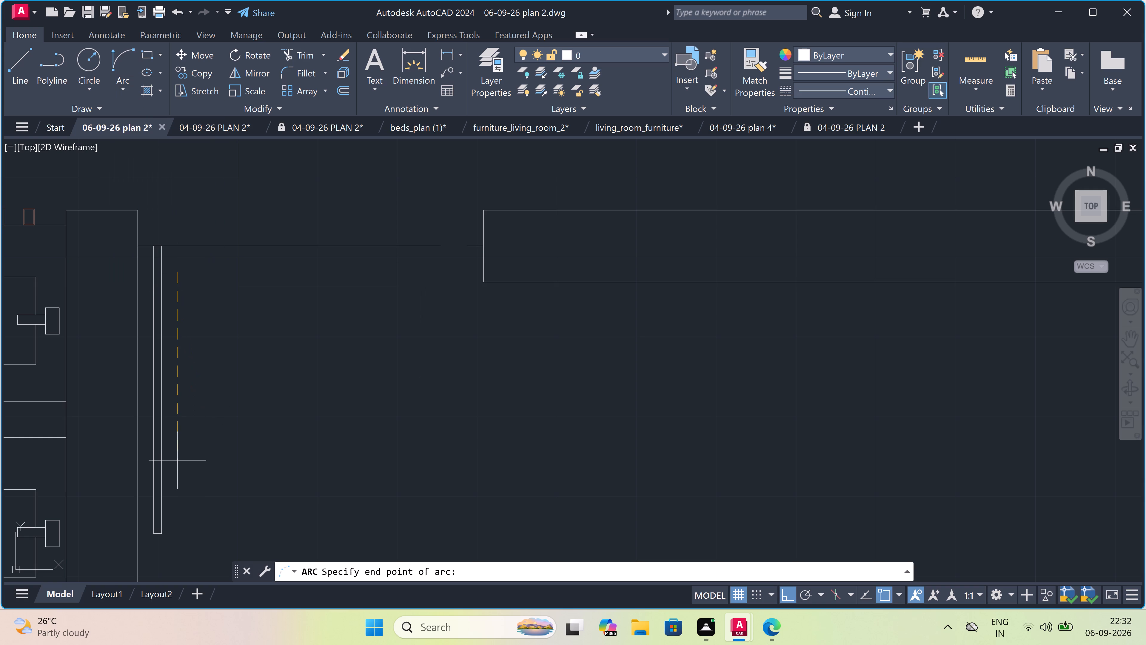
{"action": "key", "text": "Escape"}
Draw the door swing with a Start, End, Direction arc from the leaf's southeast corner to the opening line's east end, starting tangent due east.
{"action": "left_click", "coordinate": [118, 84]}
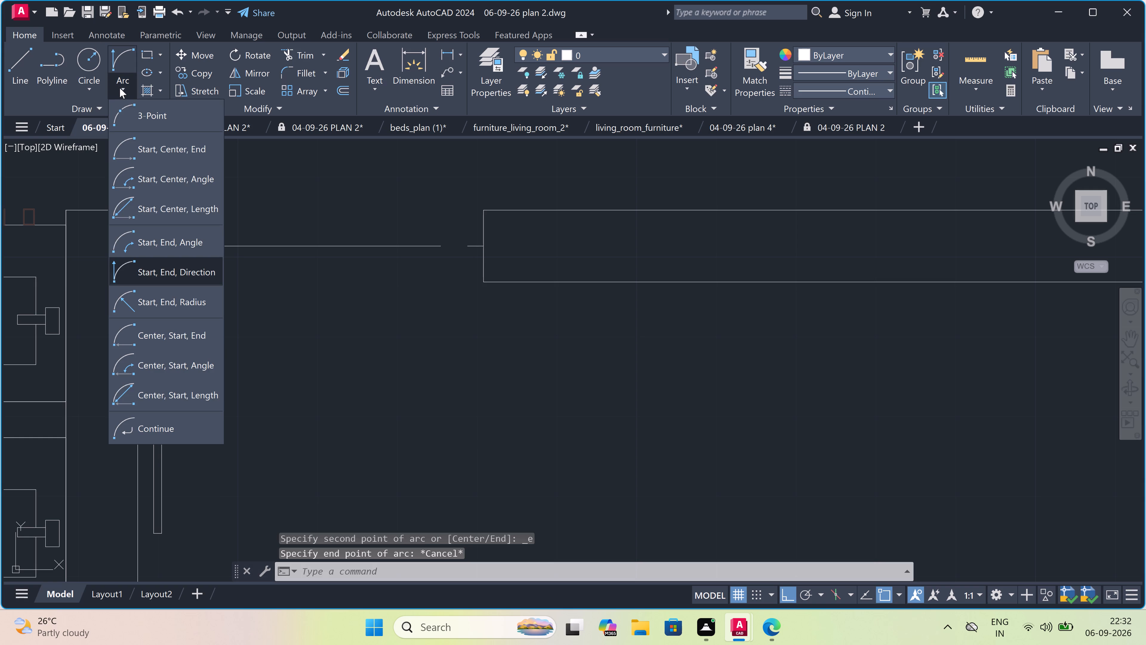
{"action": "left_click", "coordinate": [184, 271]}
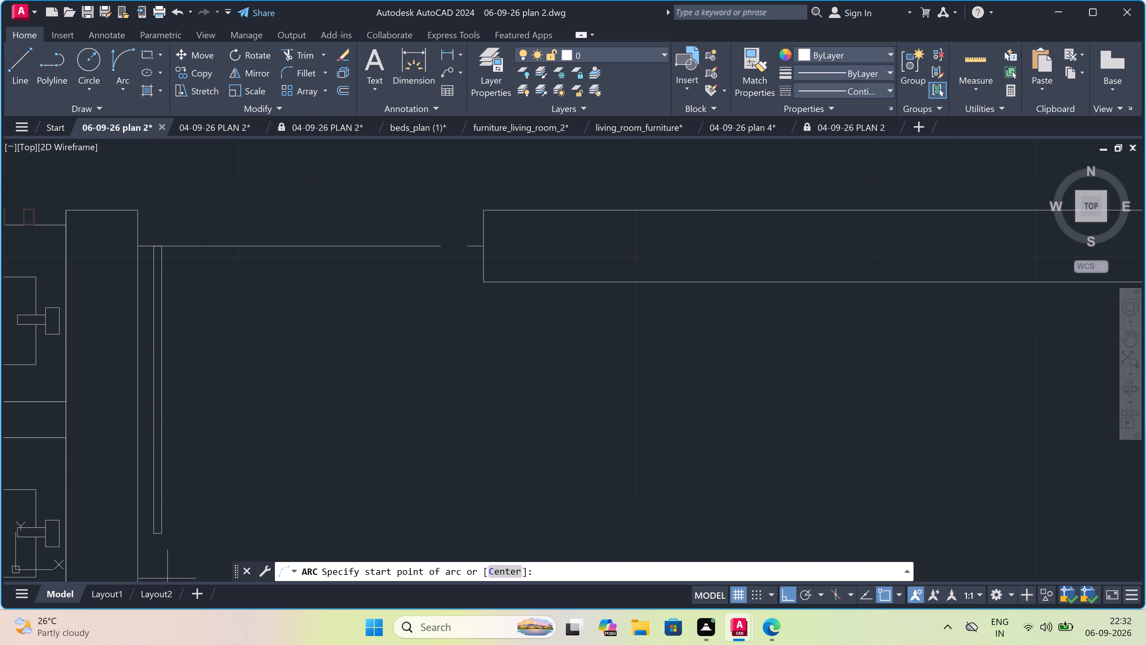
{"action": "left_click", "coordinate": [161, 535]}
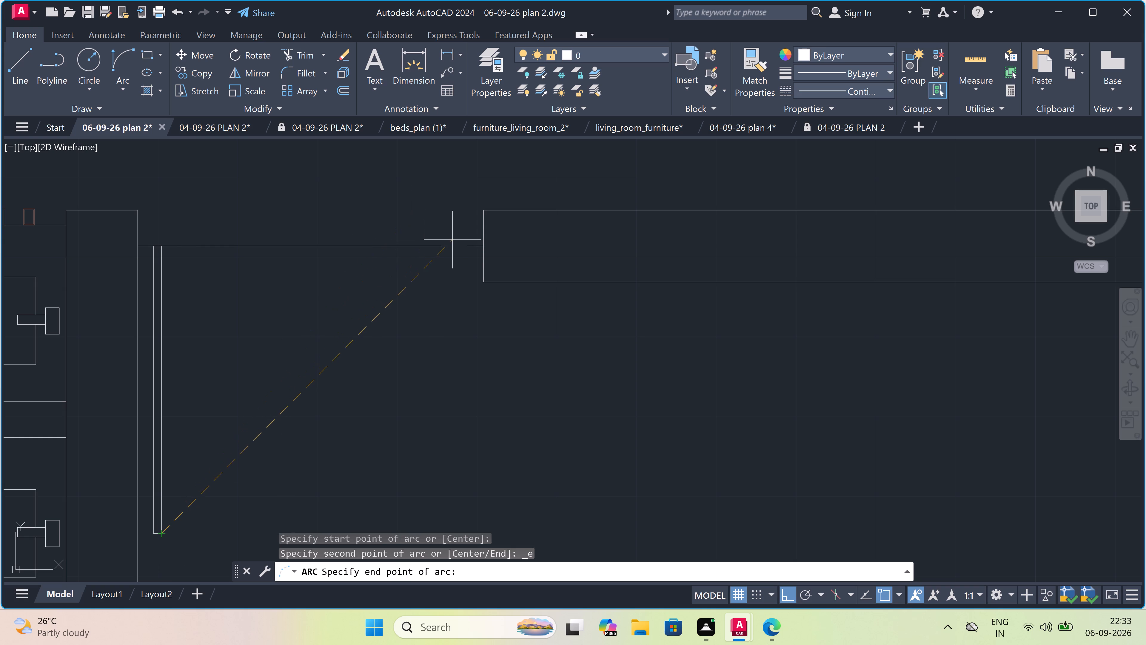
{"action": "left_click", "coordinate": [439, 246]}
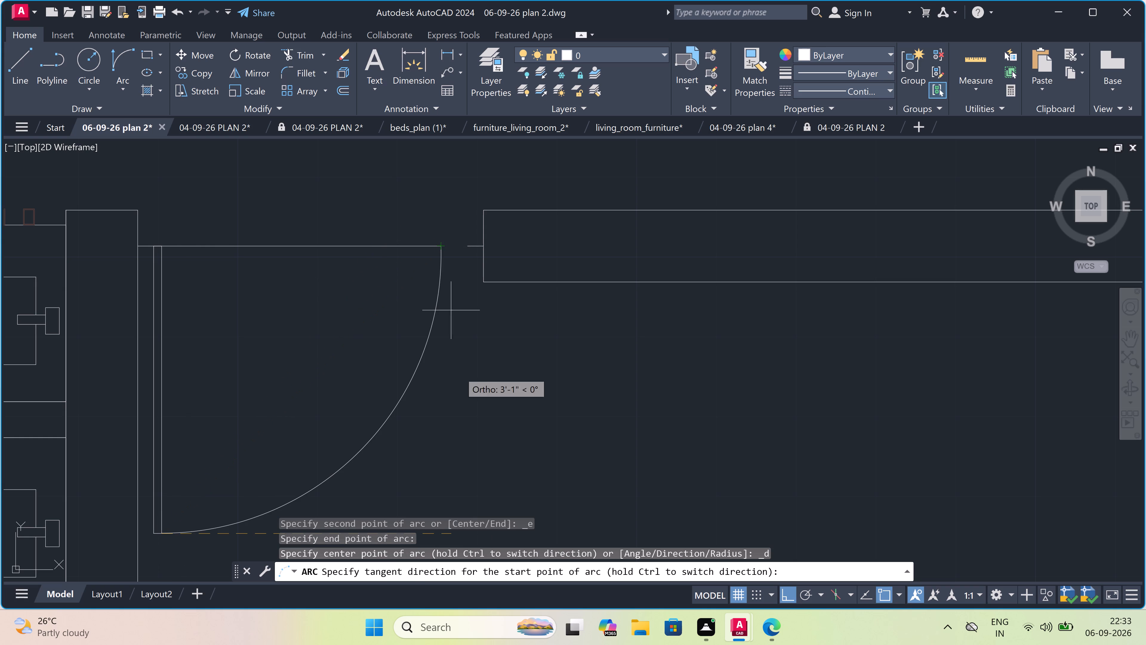
{"action": "left_click", "coordinate": [463, 389]}
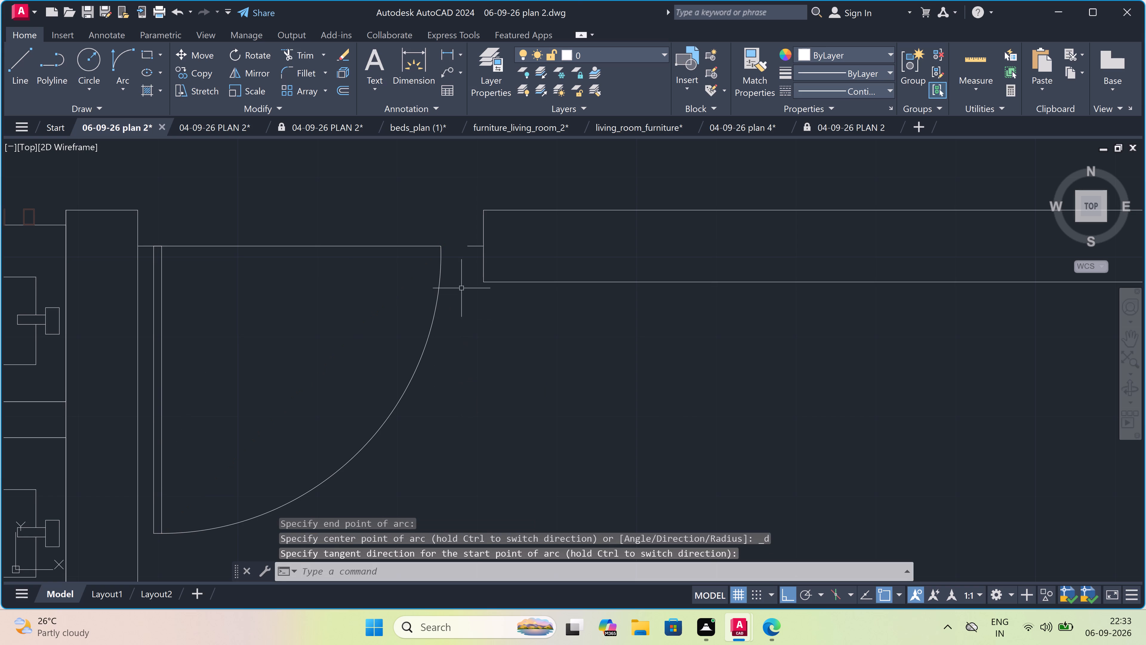
Move the short stub at the east wall end westward so its west end meets the top end of the door swing arc.
{"action": "scroll", "coordinate": [456, 269], "scroll_direction": "up", "scroll_amount": 4}
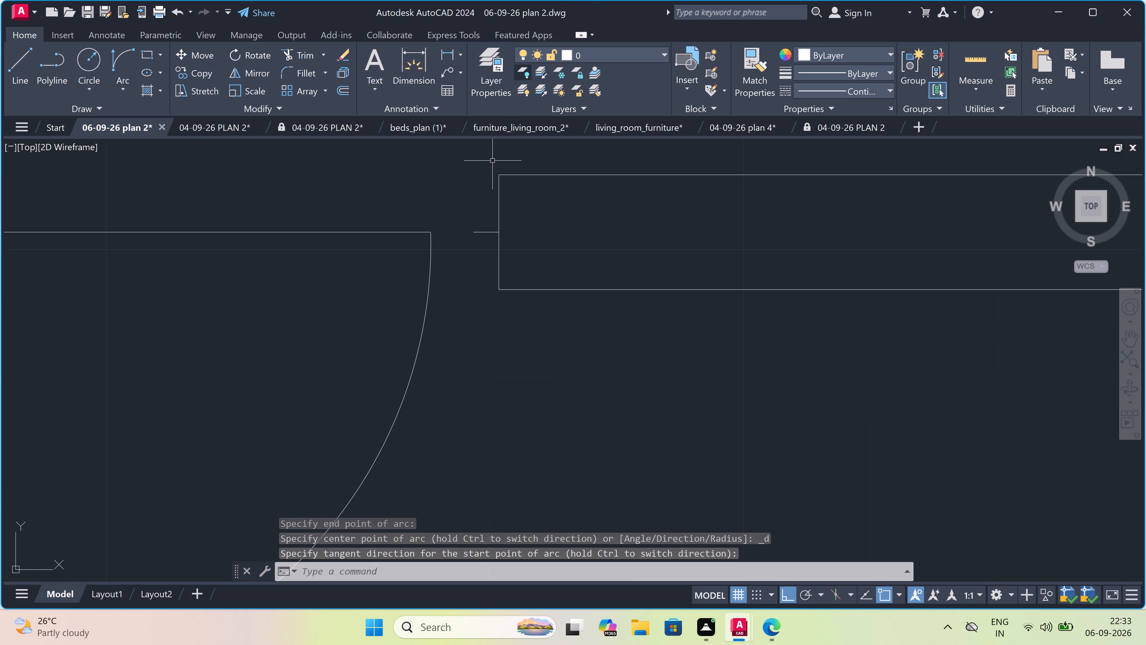
{"action": "scroll", "coordinate": [495, 181], "scroll_direction": "up", "scroll_amount": 3}
{"action": "triple_click", "coordinate": [494, 304]}
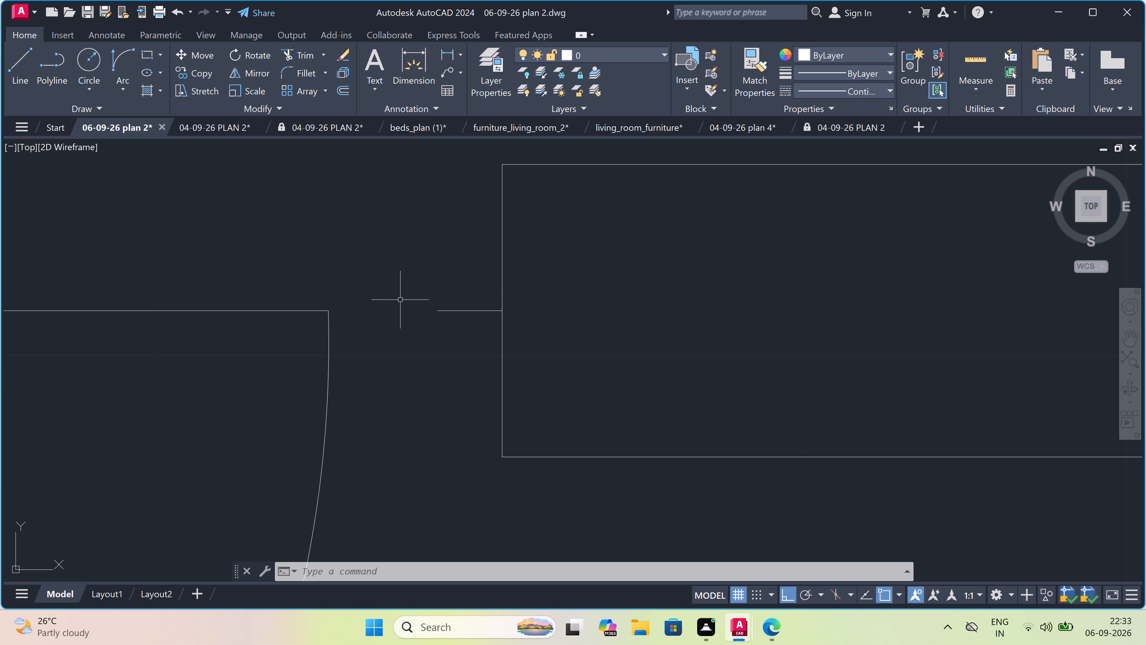
{"action": "left_click", "coordinate": [462, 309]}
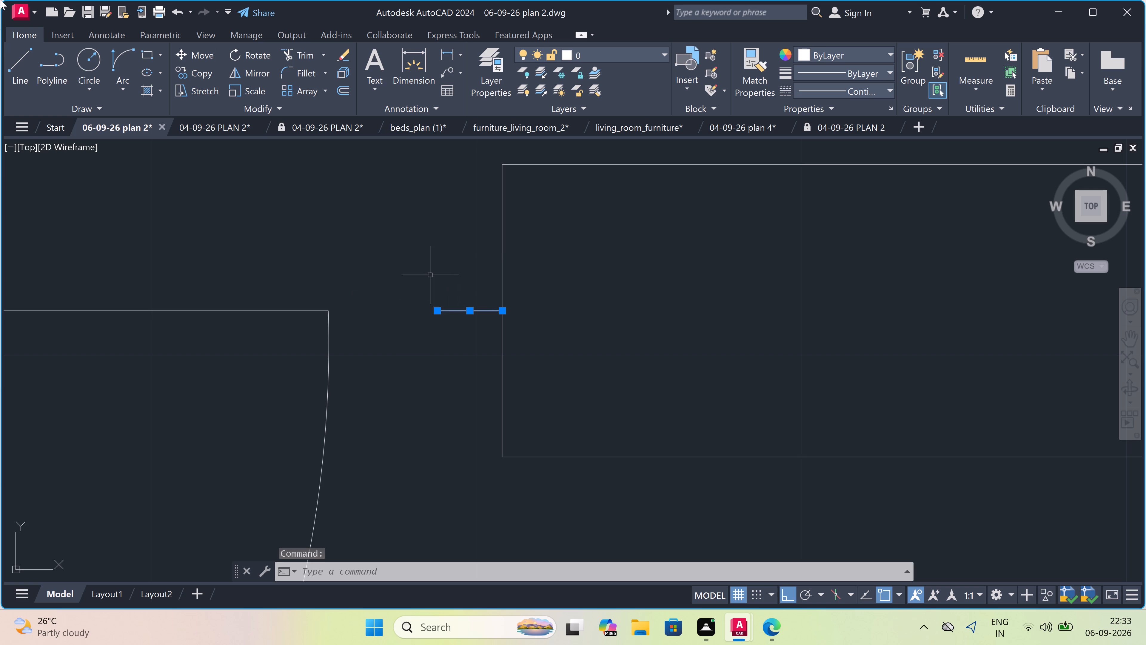
{"action": "left_click", "coordinate": [201, 50]}
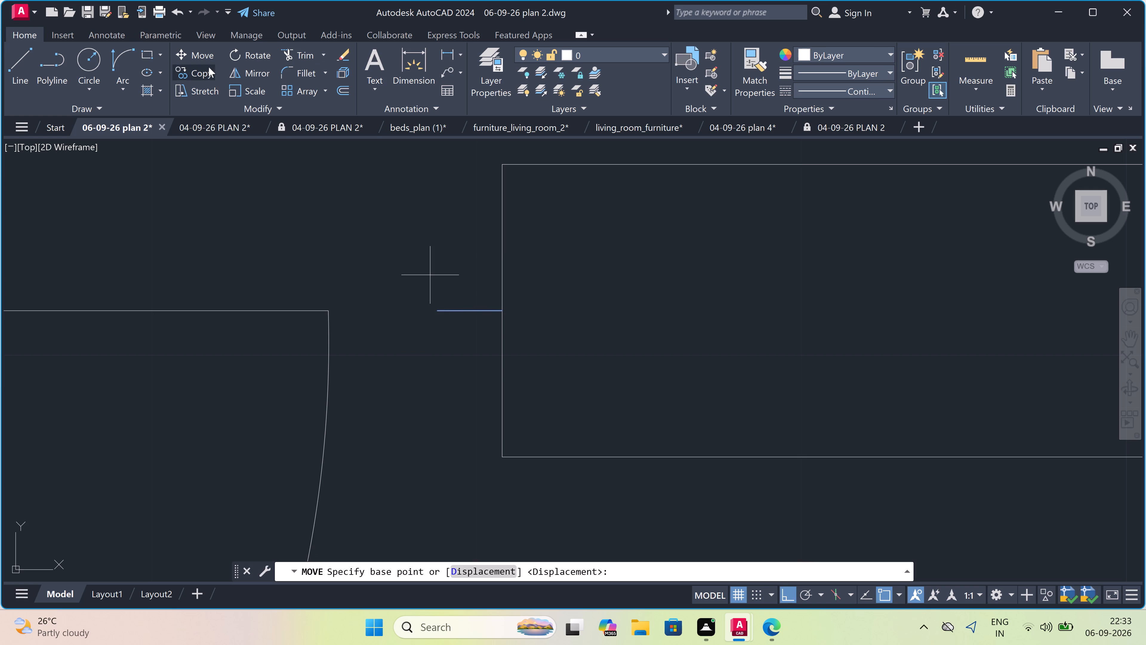
{"action": "left_click", "coordinate": [440, 308]}
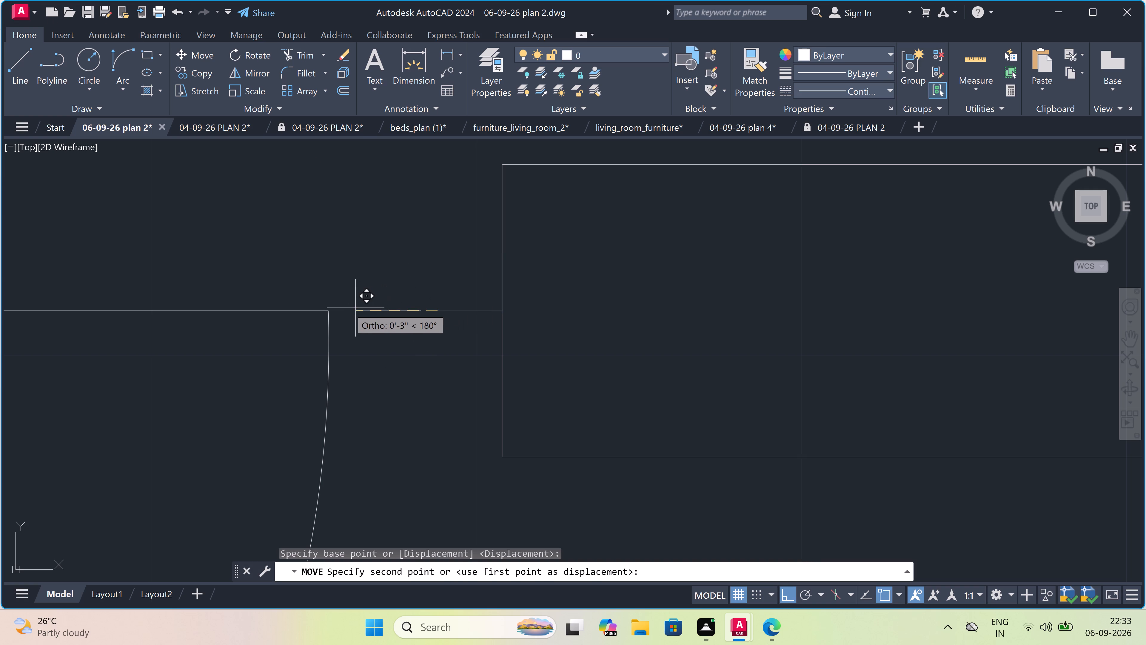
{"action": "left_click", "coordinate": [325, 313]}
{"action": "key", "text": "Escape"}
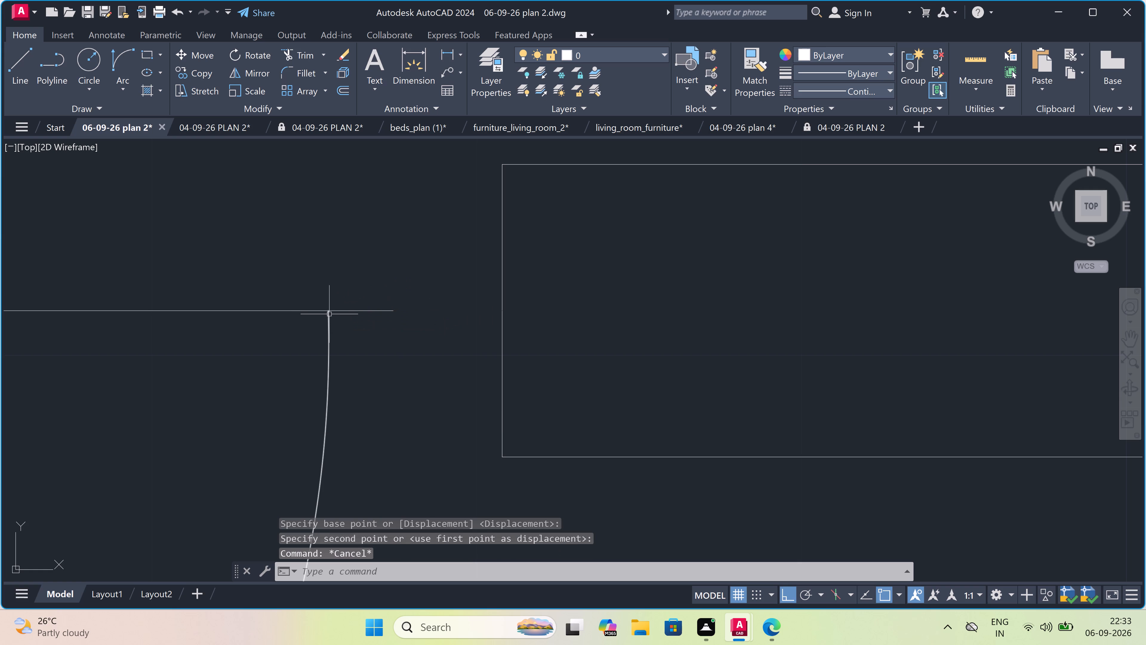
Draw lines from the moved stub's east end north to the wall's north face level, and east to the wall's northwest corner.
{"action": "scroll", "coordinate": [389, 285], "scroll_direction": "down", "scroll_amount": 2}
{"action": "scroll", "coordinate": [390, 266], "scroll_direction": "up", "scroll_amount": 2}
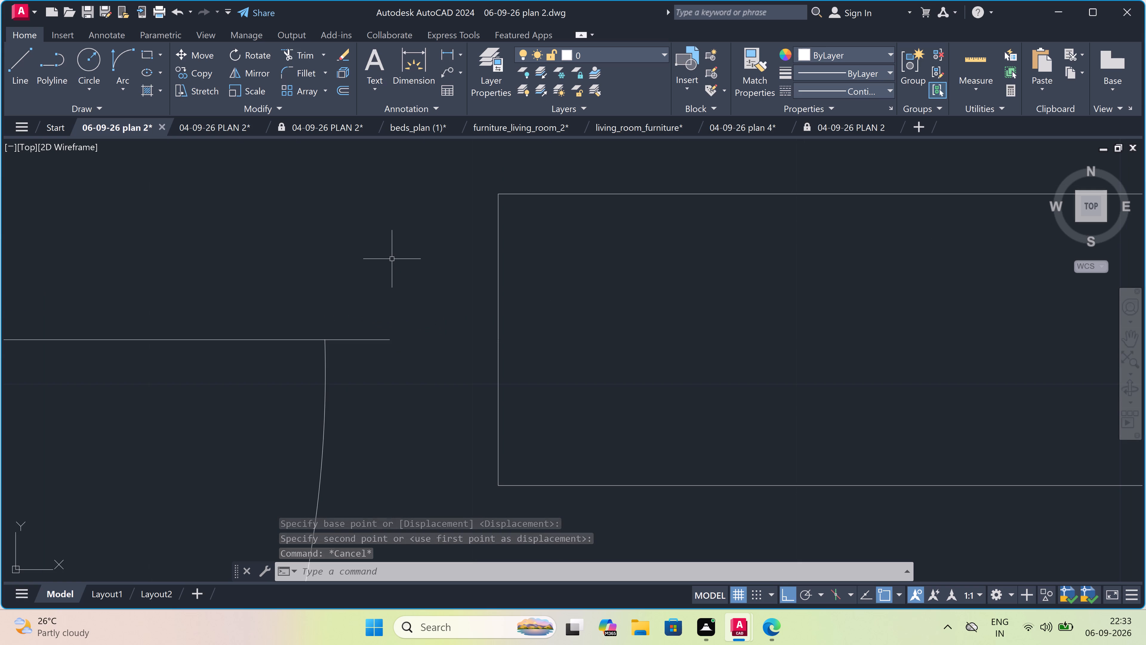
{"action": "type", "text": "L"}
{"action": "key", "text": "space"}
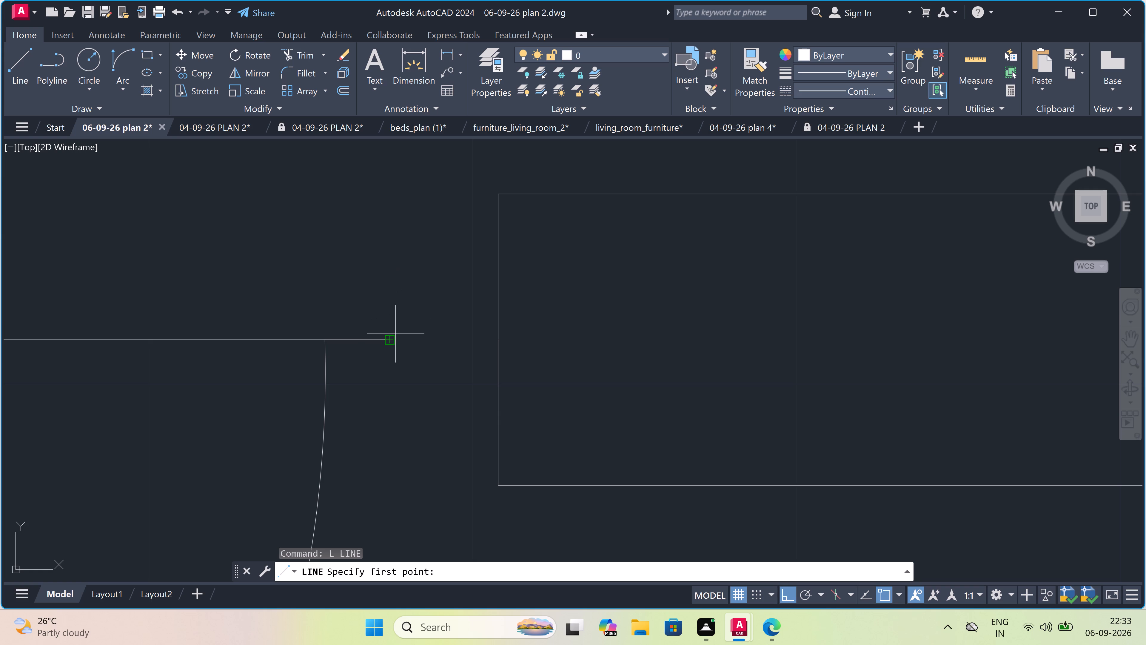
{"action": "left_click_drag", "start_coordinate": [393, 341], "coordinate": [393, 323]}
{"action": "left_click", "coordinate": [393, 325]}
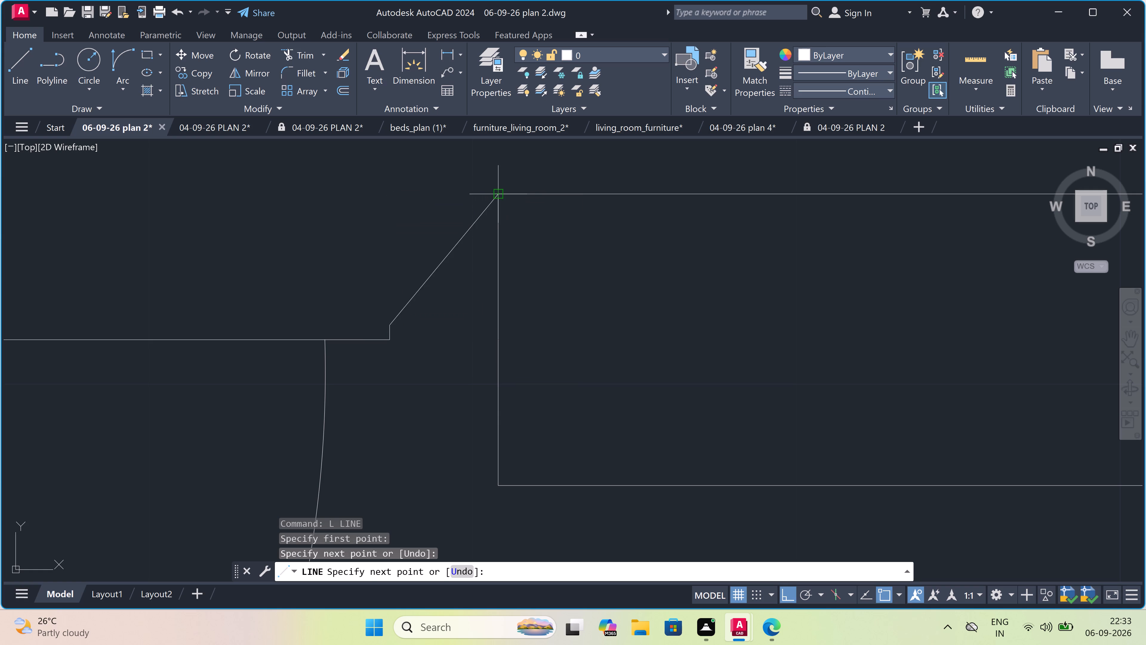
{"action": "left_click", "coordinate": [388, 193]}
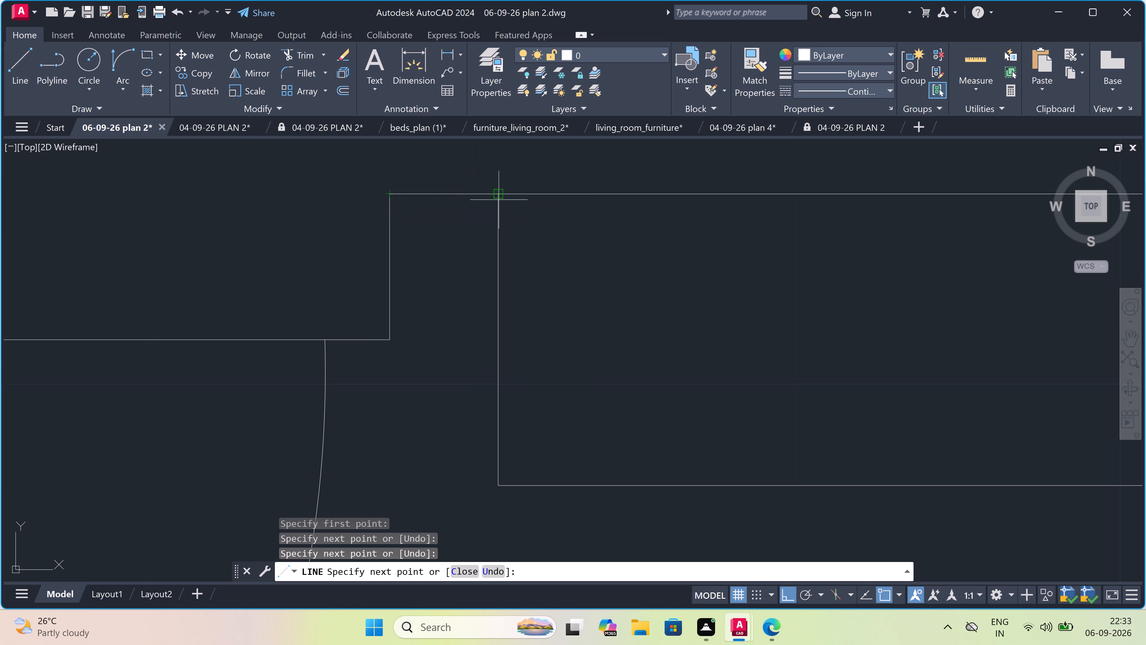
{"action": "left_click", "coordinate": [498, 191]}
{"action": "key", "text": "Escape"}
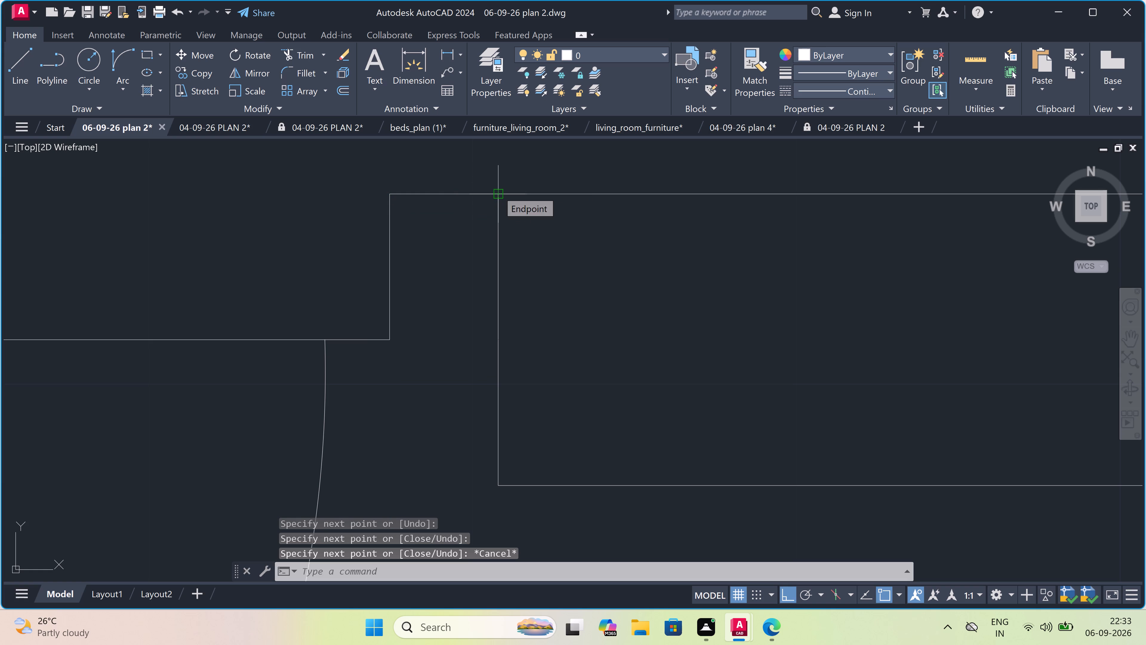
Draw lines from the stub's east end south to the wall's south face level, and east to the wall's southwest corner.
{"action": "scroll", "coordinate": [485, 257], "scroll_direction": "down", "scroll_amount": 1}
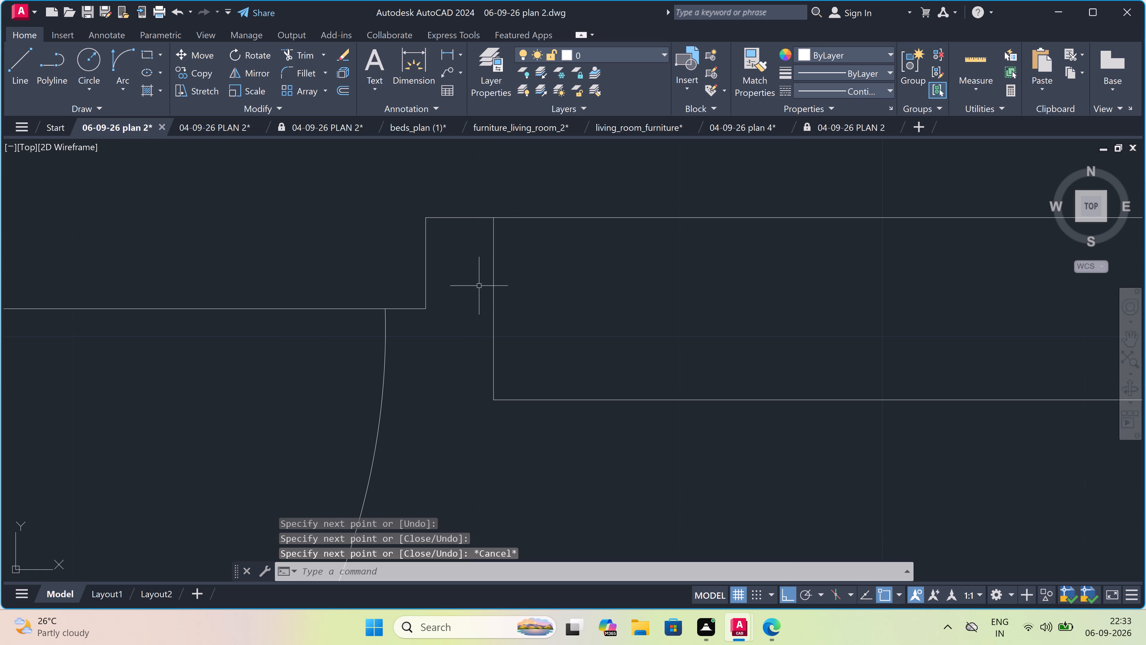
{"action": "scroll", "coordinate": [465, 329], "scroll_direction": "up", "scroll_amount": 1}
{"action": "type", "text": "L"}
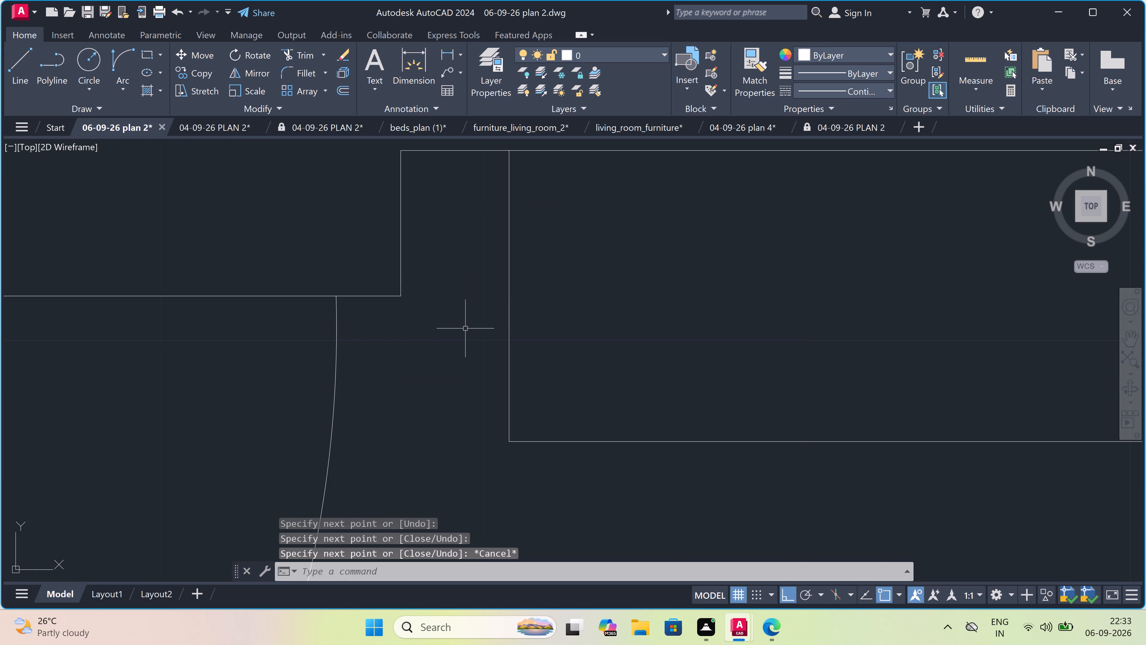
{"action": "key", "text": "space"}
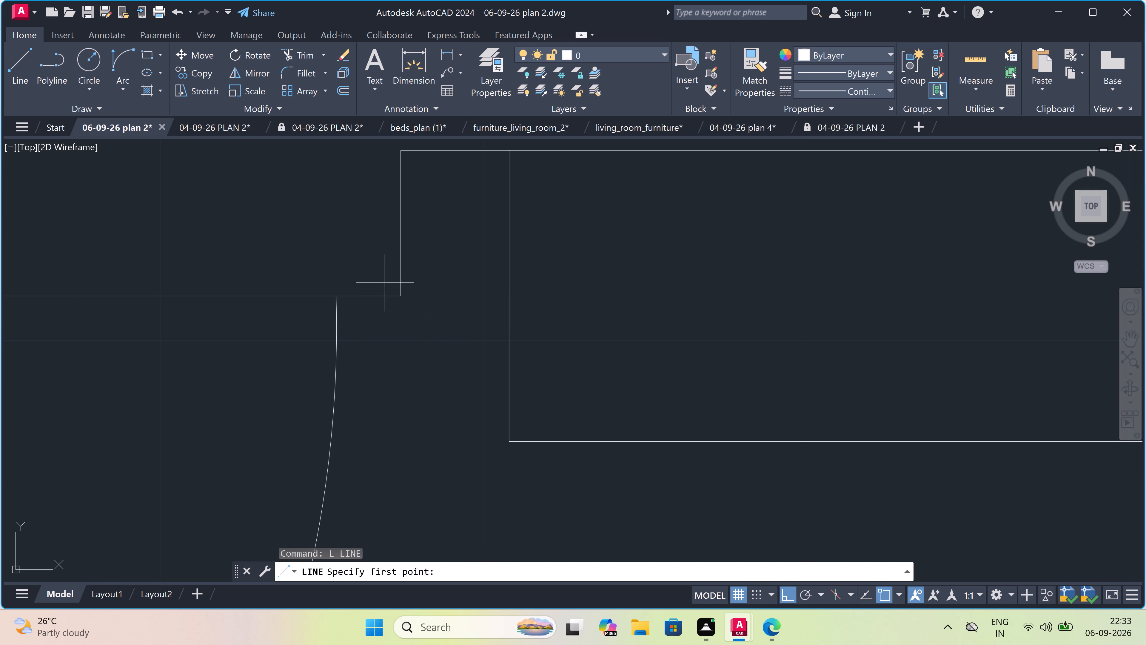
{"action": "left_click", "coordinate": [401, 296]}
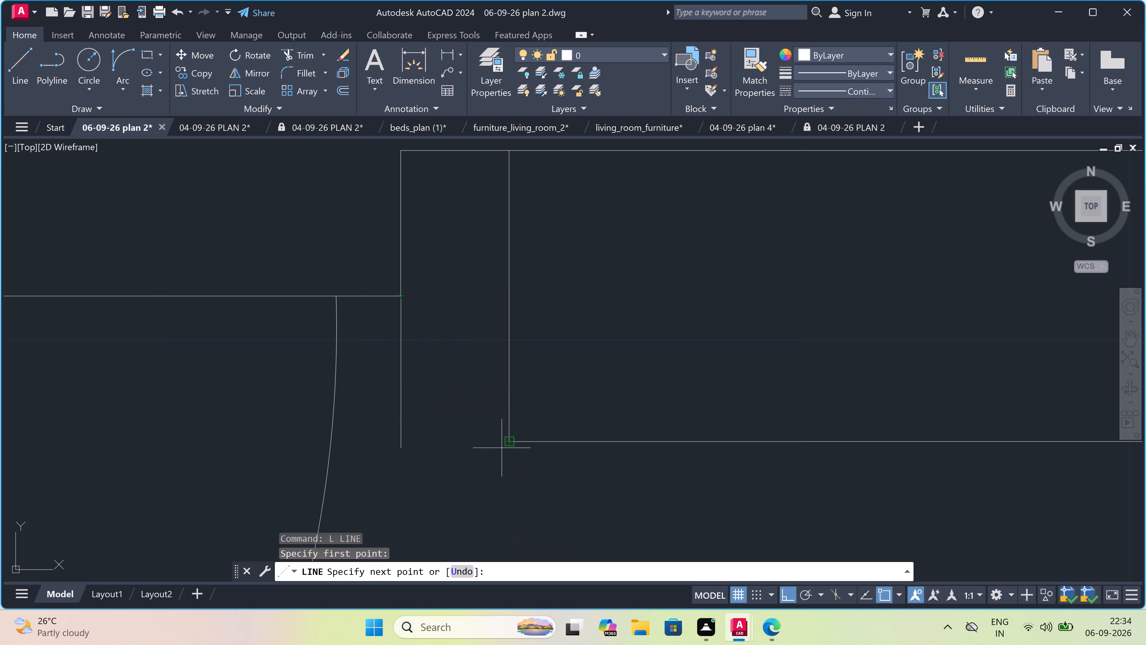
{"action": "double_click", "coordinate": [400, 442]}
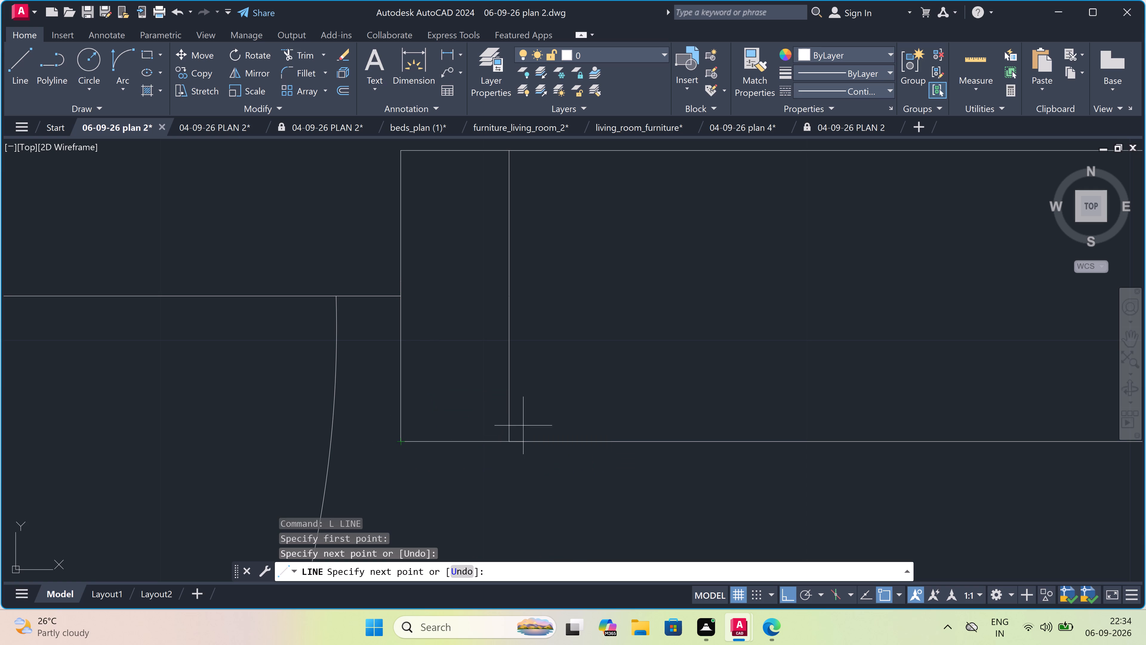
{"action": "double_click", "coordinate": [505, 439]}
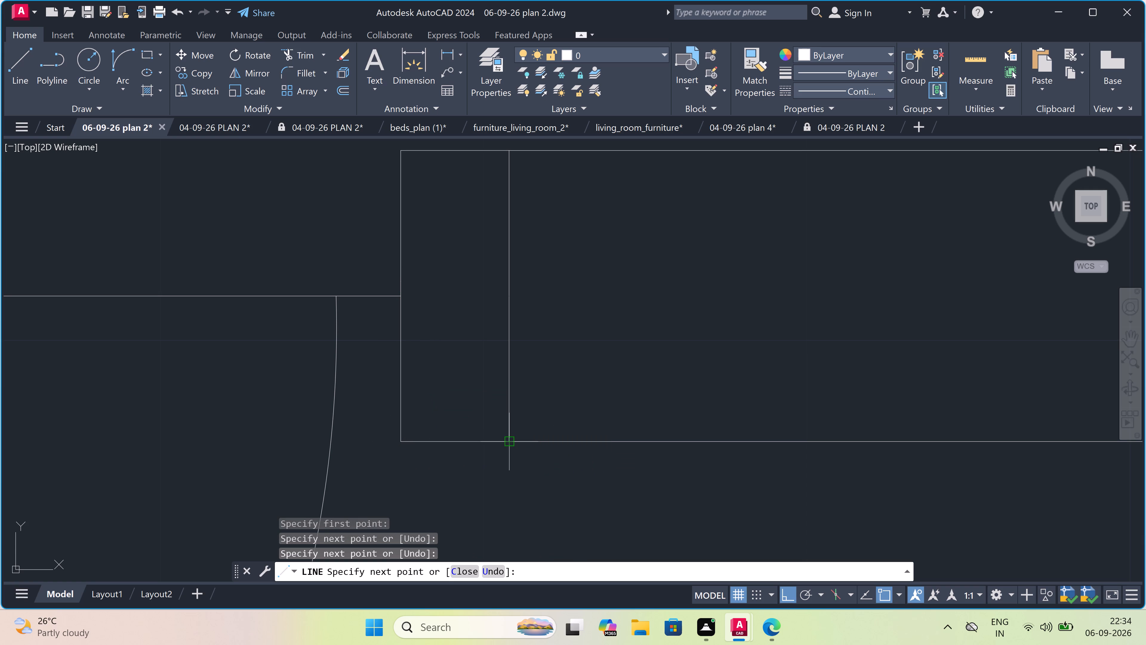
{"action": "key", "text": "Escape"}
Trim away the old wall end line that crosses the newly extended east wall.
{"action": "key", "text": "t"}
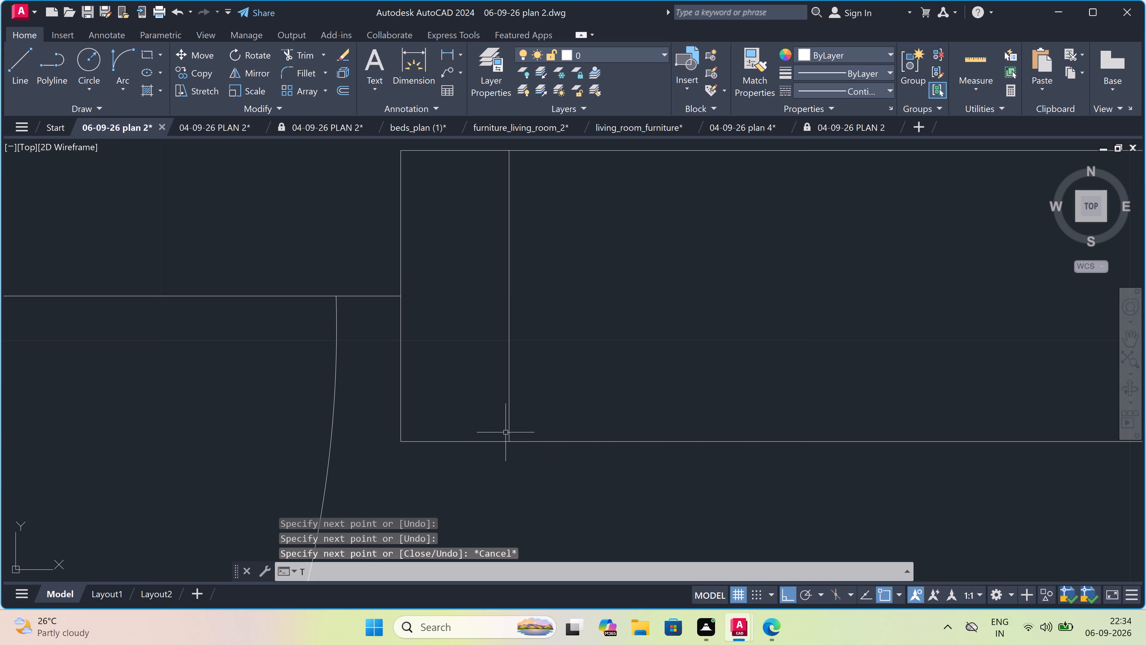
{"action": "type", "text": "R"}
{"action": "key", "text": "space"}
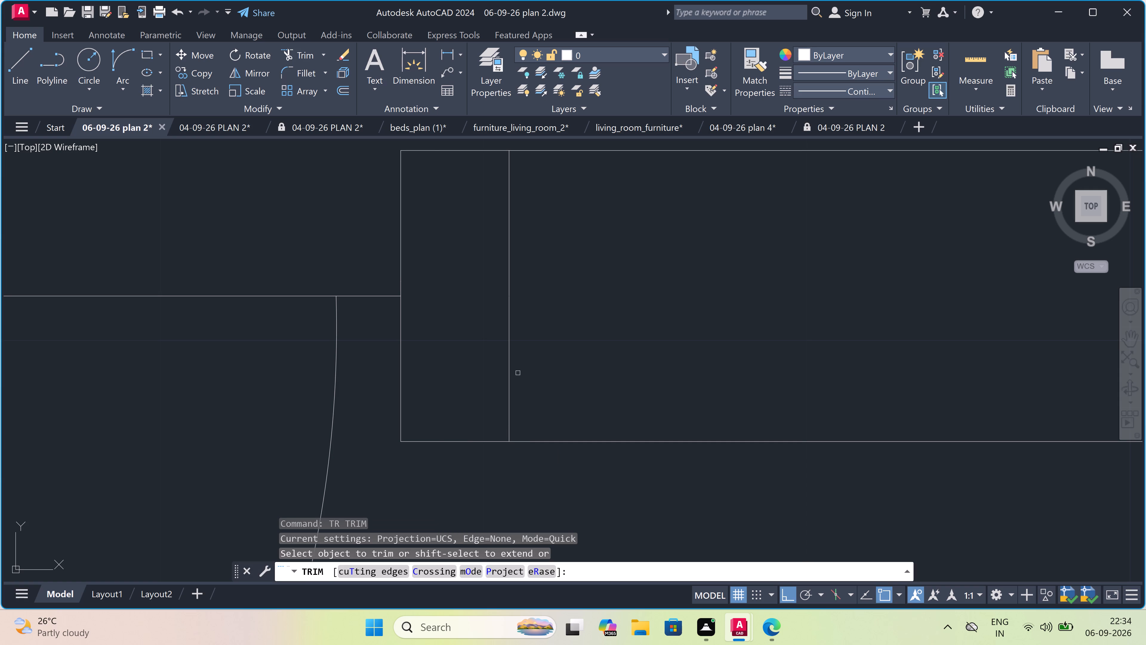
{"action": "left_click", "coordinate": [534, 356]}
{"action": "left_click", "coordinate": [492, 363]}
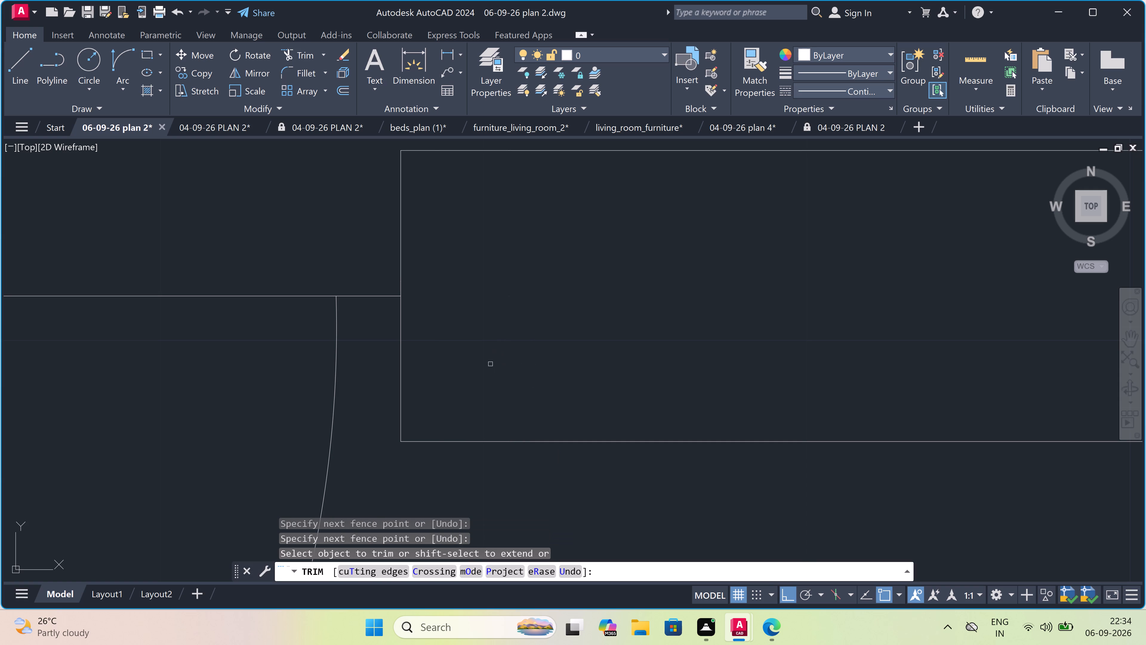
{"action": "key", "text": "Escape"}
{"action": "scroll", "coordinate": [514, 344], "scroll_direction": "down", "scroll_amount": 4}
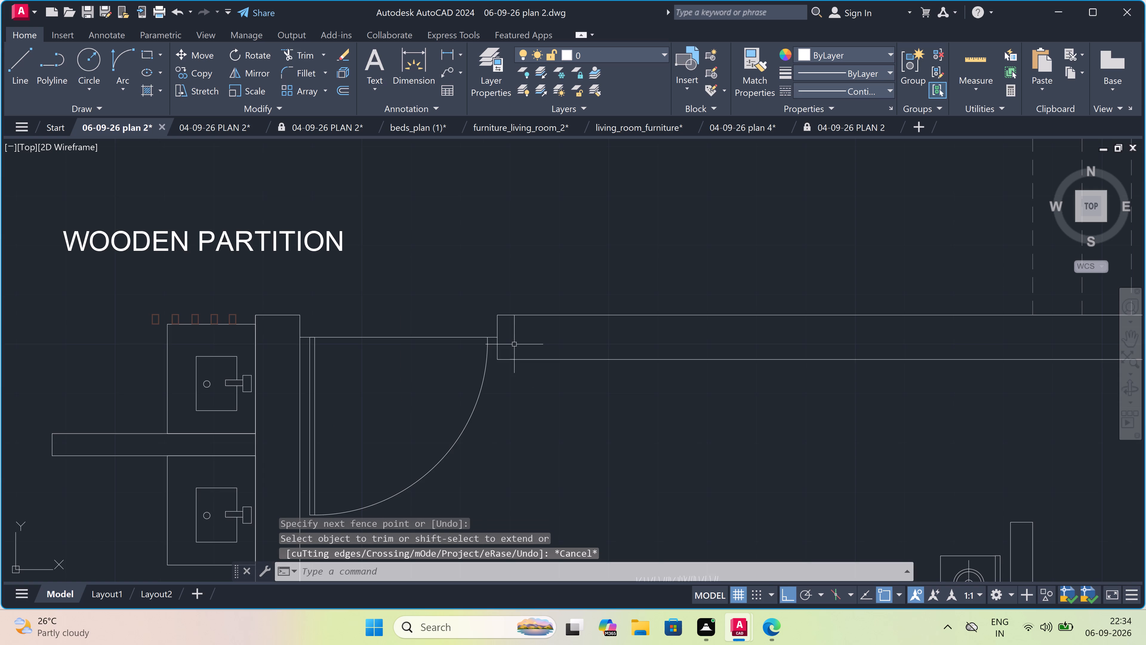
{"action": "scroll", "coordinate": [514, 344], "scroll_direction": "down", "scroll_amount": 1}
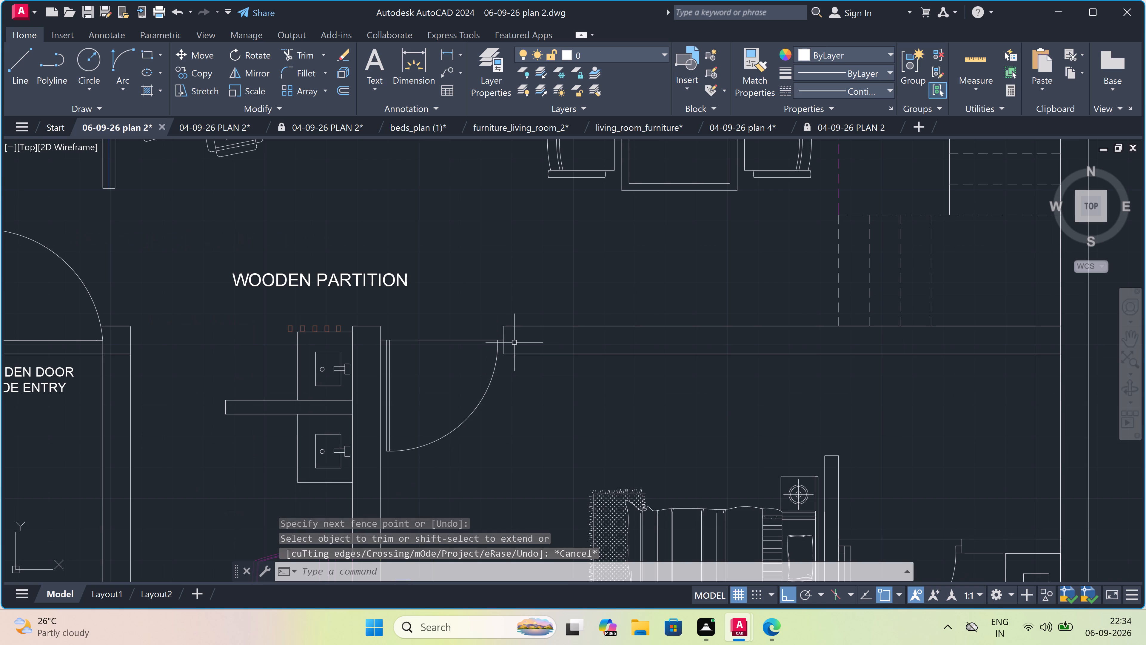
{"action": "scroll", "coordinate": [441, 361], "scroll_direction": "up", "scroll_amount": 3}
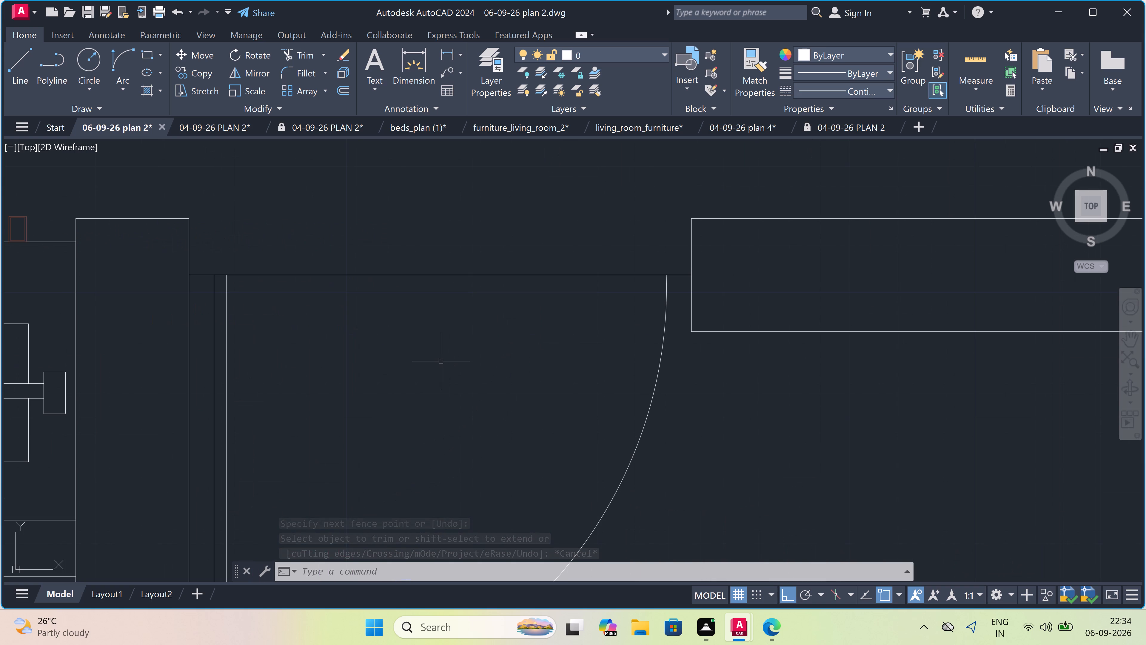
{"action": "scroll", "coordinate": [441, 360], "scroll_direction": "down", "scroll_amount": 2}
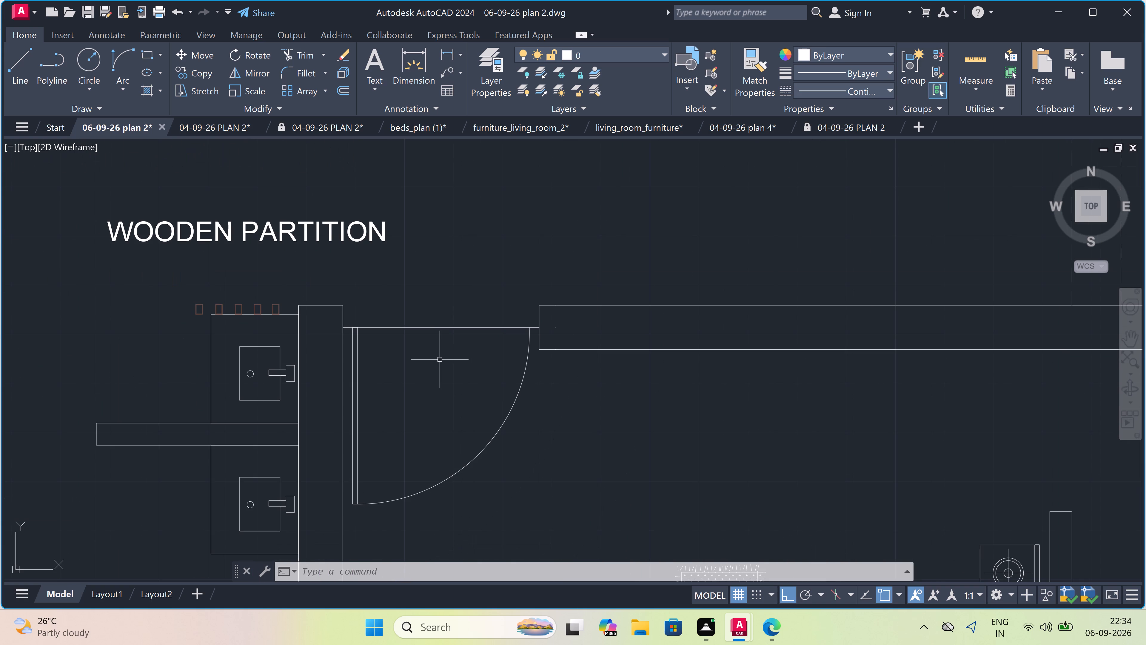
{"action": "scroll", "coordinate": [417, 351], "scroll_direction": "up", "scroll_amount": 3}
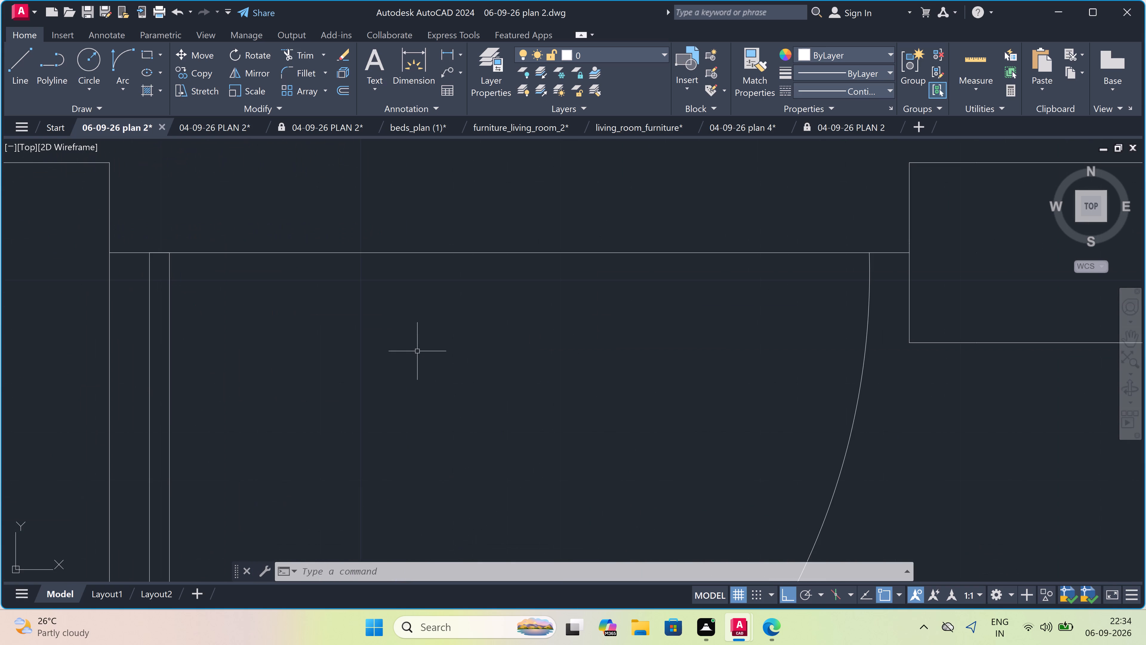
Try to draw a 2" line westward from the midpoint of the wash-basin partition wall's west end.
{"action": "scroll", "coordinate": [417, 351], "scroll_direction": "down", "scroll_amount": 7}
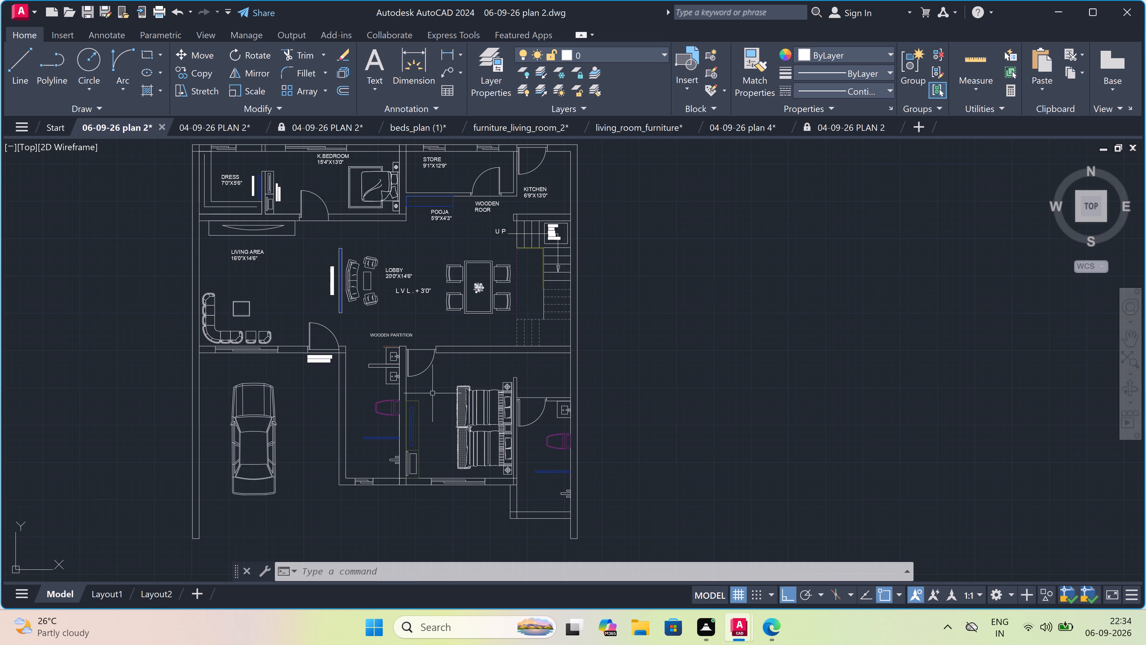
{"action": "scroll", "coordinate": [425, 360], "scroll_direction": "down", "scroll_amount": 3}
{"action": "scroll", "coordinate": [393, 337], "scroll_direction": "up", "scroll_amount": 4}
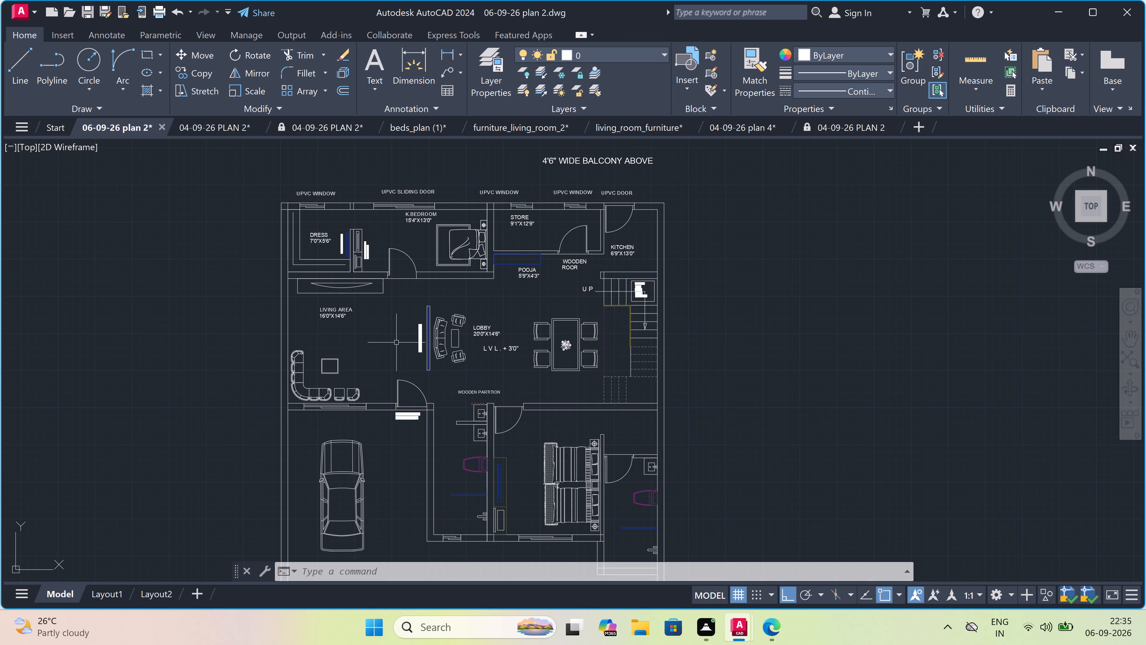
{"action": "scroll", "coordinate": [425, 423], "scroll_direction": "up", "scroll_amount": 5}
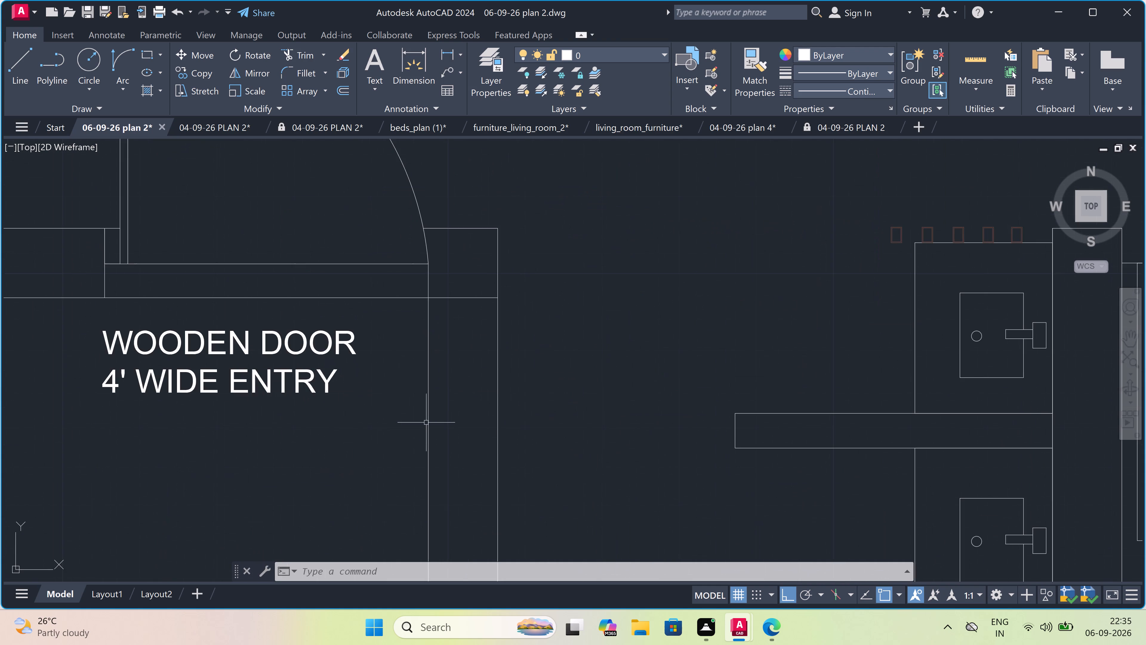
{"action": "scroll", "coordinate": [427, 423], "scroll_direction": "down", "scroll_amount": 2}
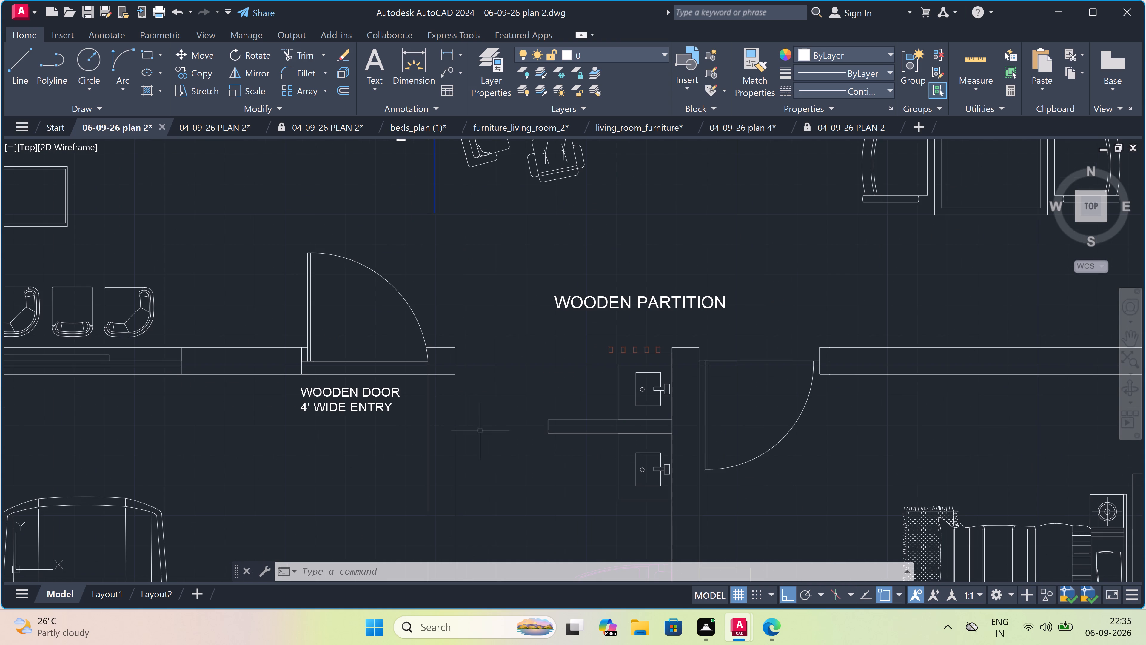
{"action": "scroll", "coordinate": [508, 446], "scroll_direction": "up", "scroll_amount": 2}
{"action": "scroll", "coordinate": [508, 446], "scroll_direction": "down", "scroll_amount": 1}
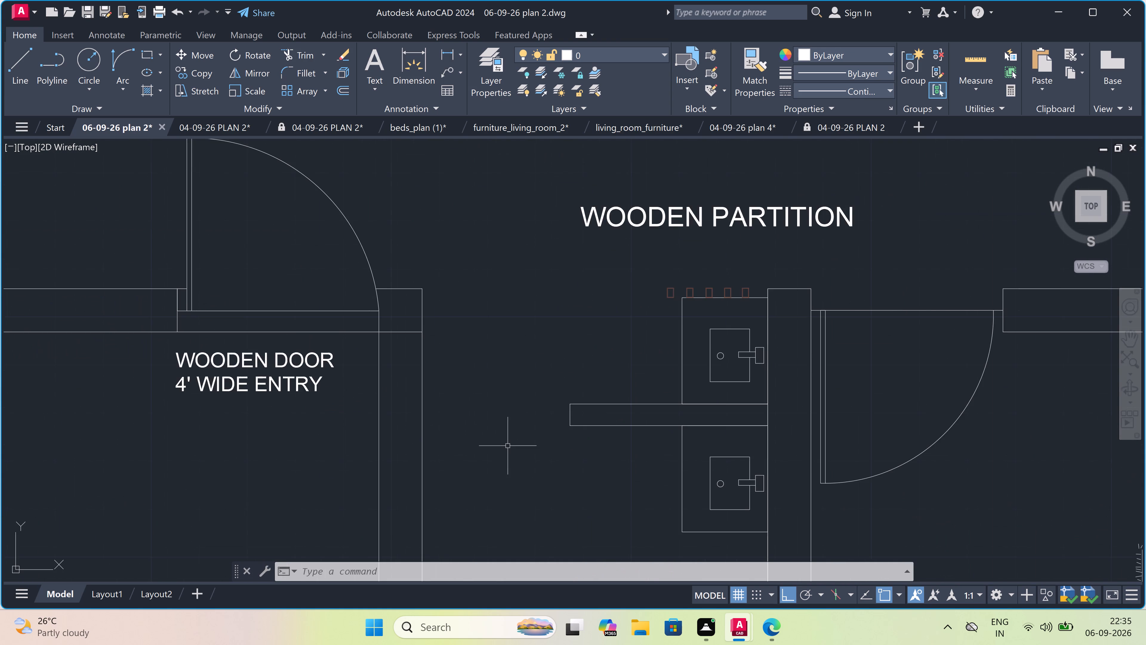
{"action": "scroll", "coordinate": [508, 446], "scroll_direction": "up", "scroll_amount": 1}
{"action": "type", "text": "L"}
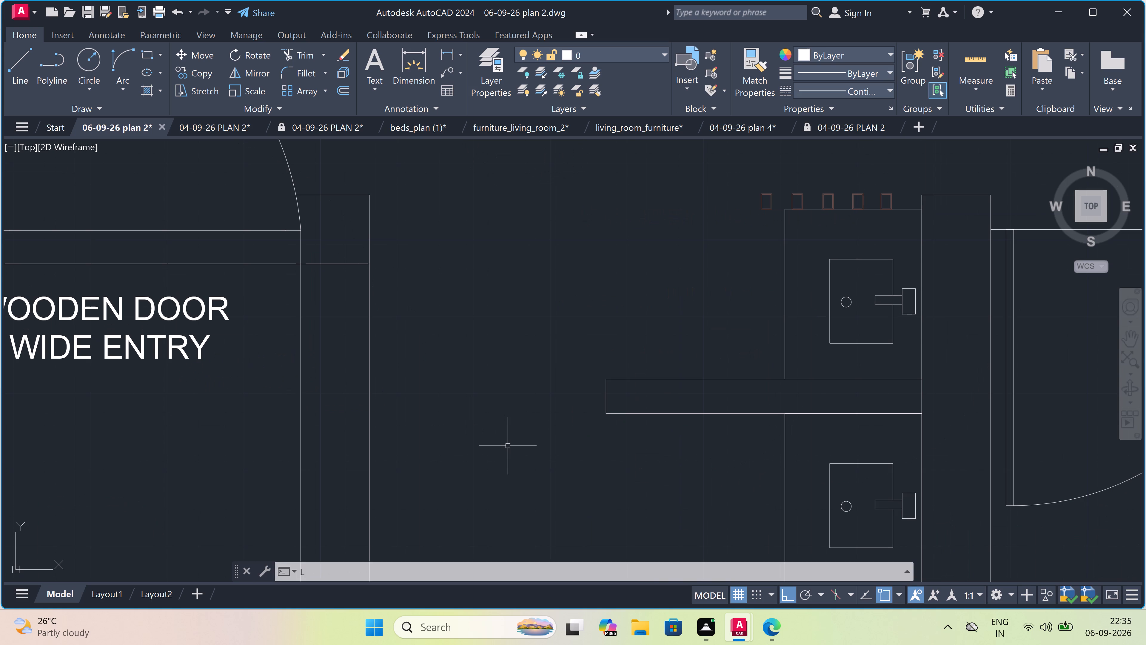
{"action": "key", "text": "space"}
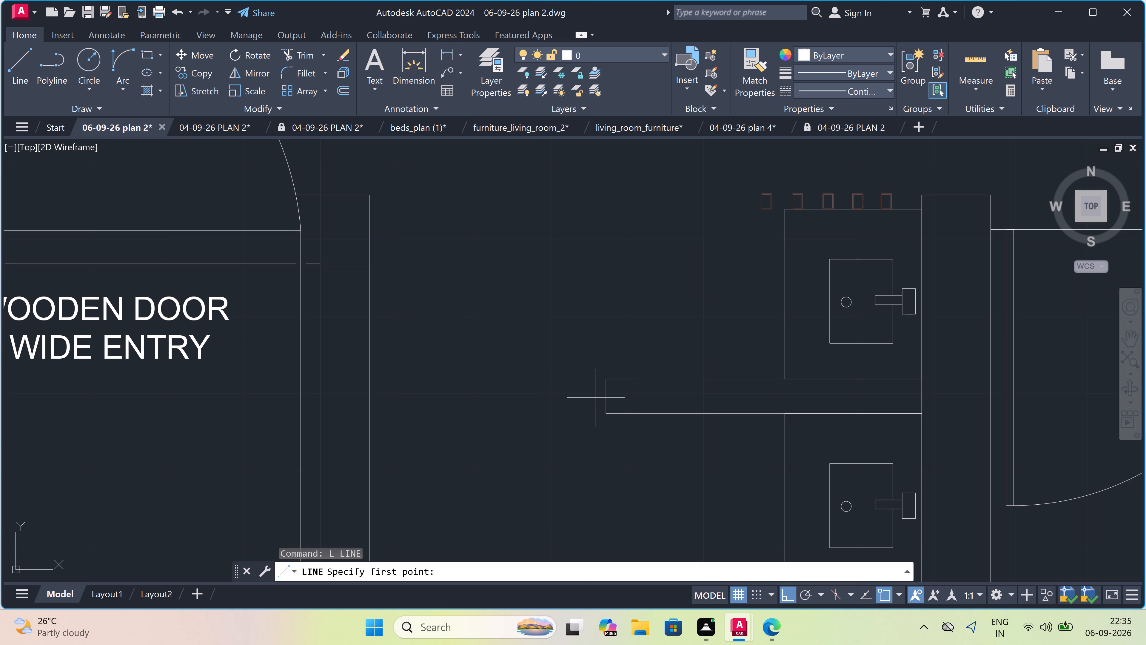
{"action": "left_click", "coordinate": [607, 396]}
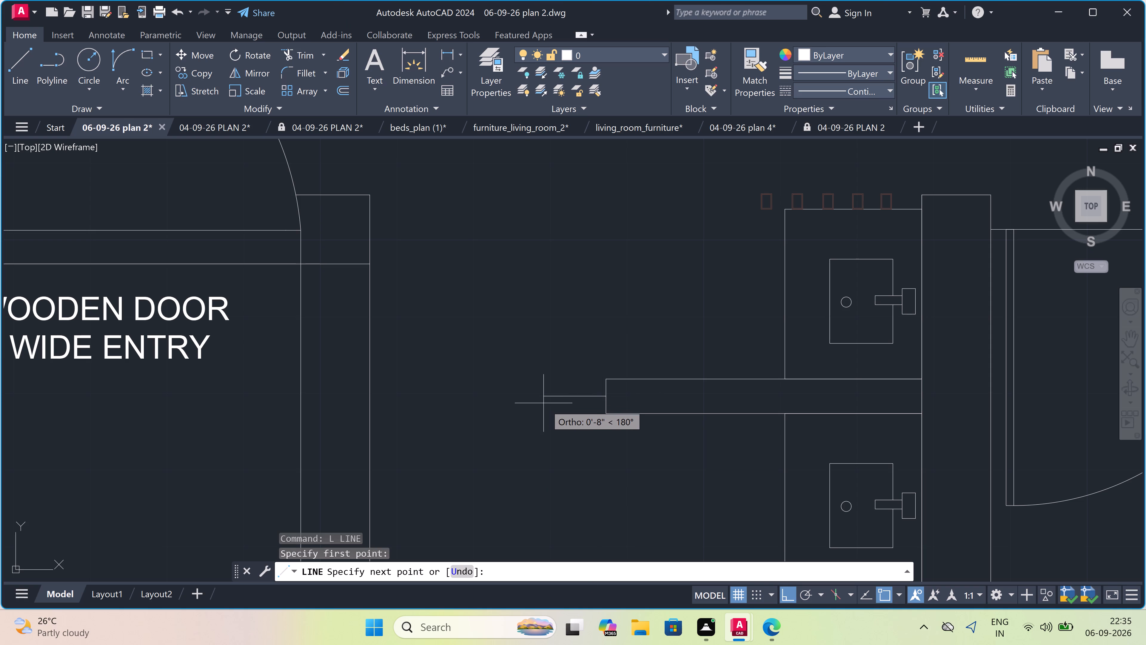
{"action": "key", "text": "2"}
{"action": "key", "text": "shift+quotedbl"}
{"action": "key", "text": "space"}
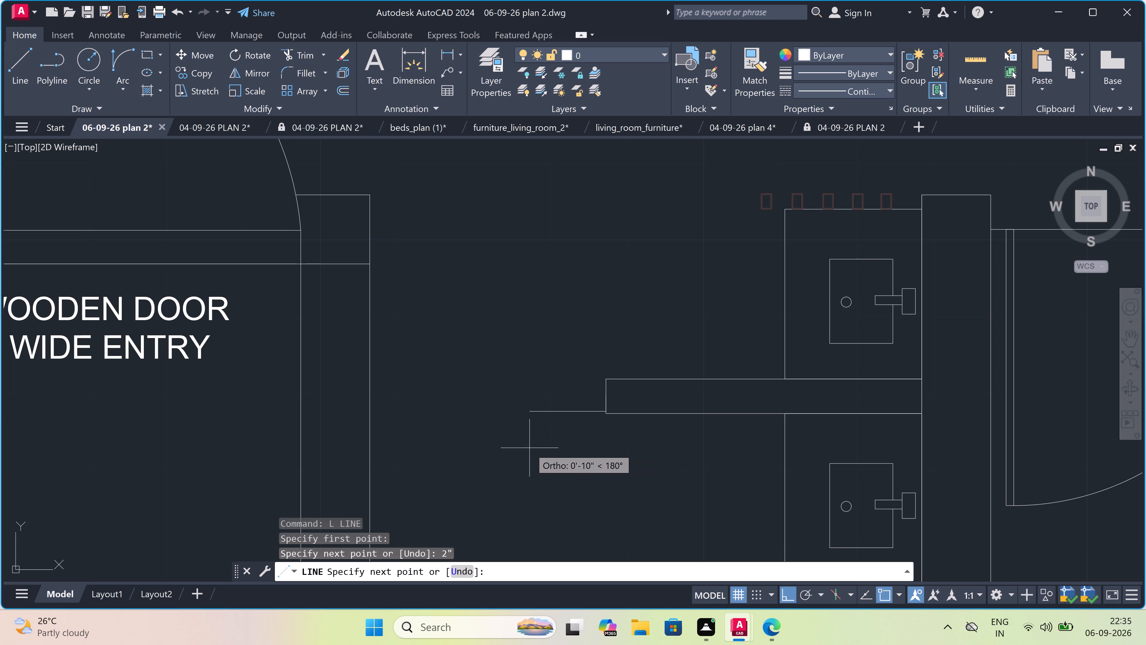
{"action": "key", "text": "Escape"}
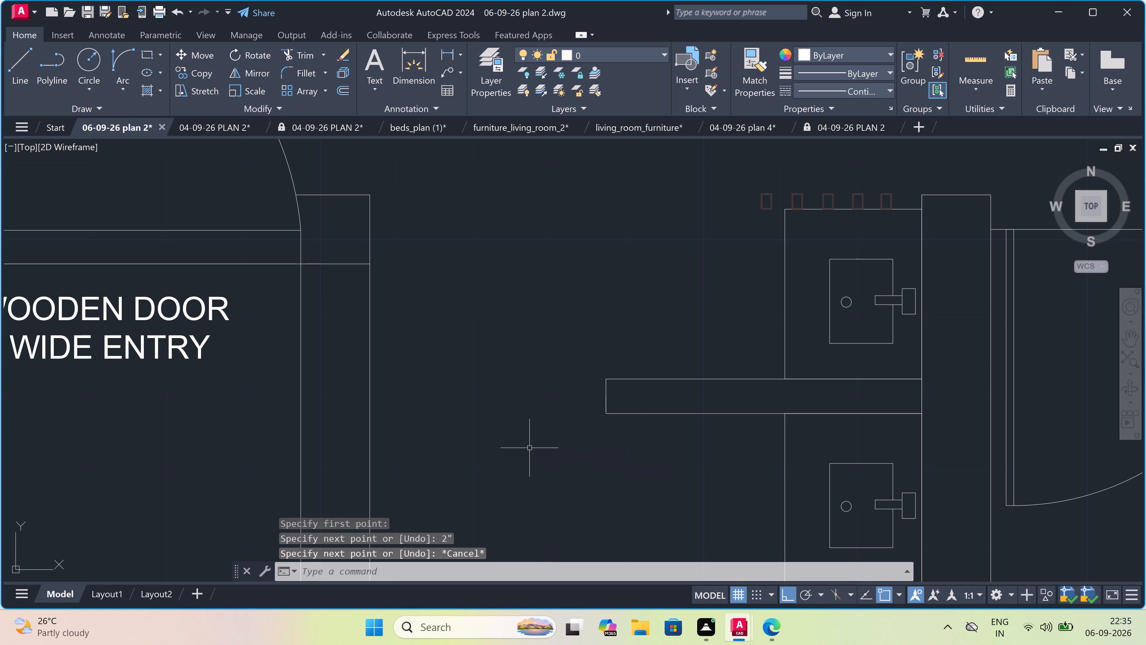
Draw a 2" stub line westward from the midpoint of the wash-basin partition wall's west end.
{"action": "type", "text": "L"}
{"action": "key", "text": "space"}
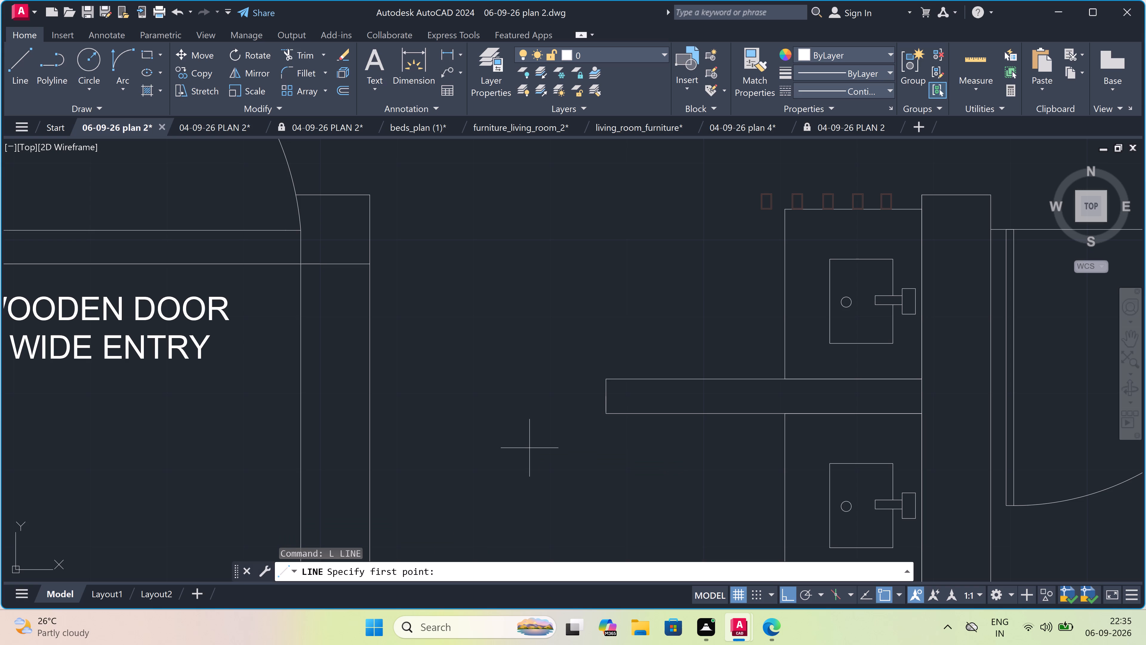
{"action": "left_click", "coordinate": [605, 397]}
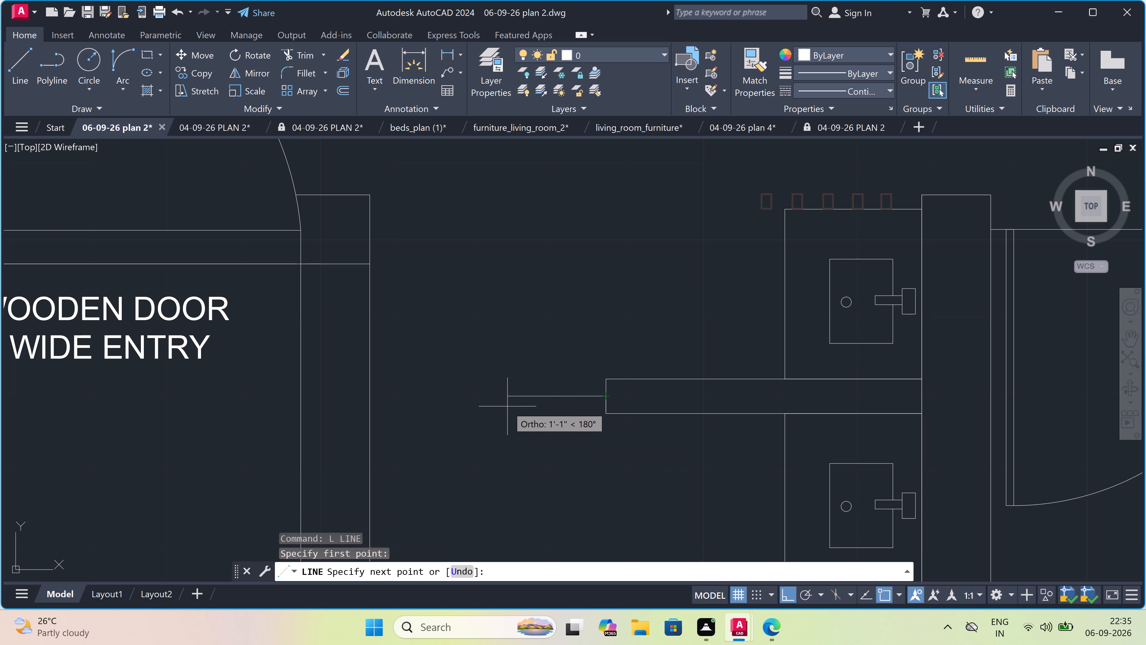
{"action": "key", "text": "2"}
{"action": "type", "text": "\""}
{"action": "key", "text": "space"}
{"action": "key", "text": "Escape"}
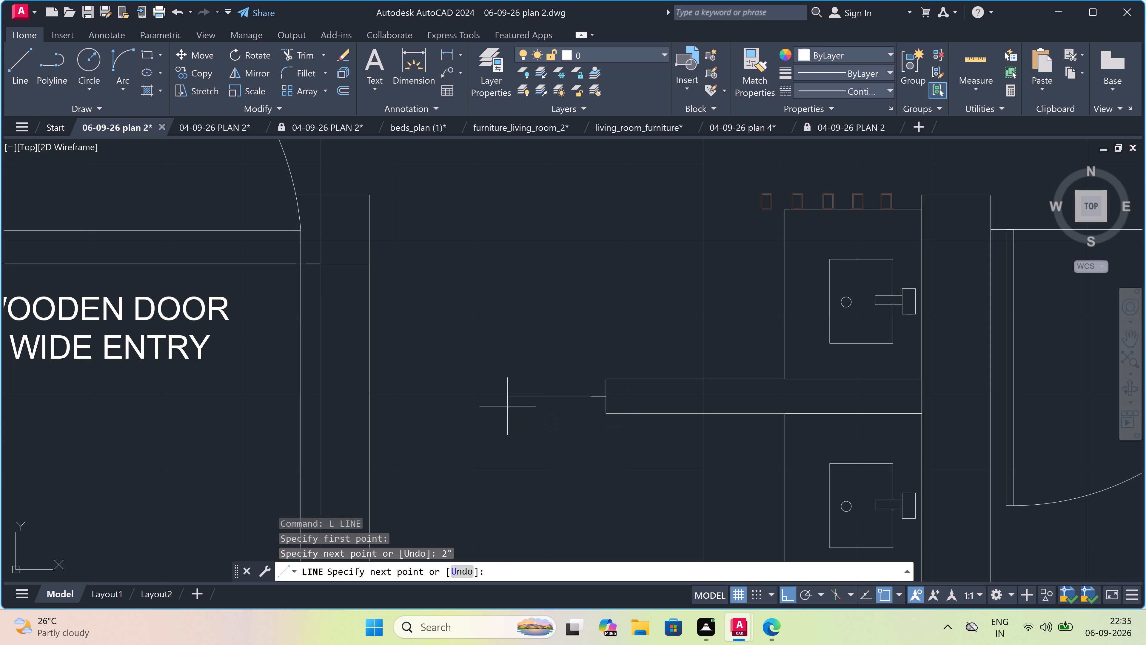
Draw a 2" line eastward from the opposite wall's east face, level with the partition wall's stub.
{"action": "type", "text": "L"}
{"action": "key", "text": "space"}
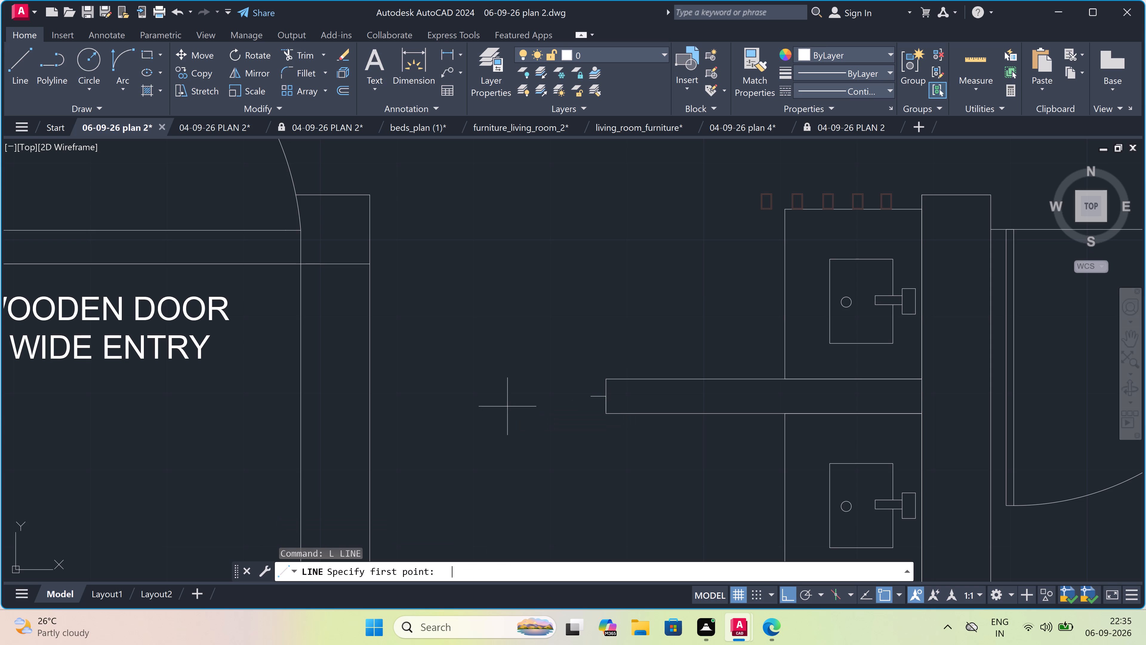
{"action": "scroll", "coordinate": [503, 421], "scroll_direction": "up", "scroll_amount": 2}
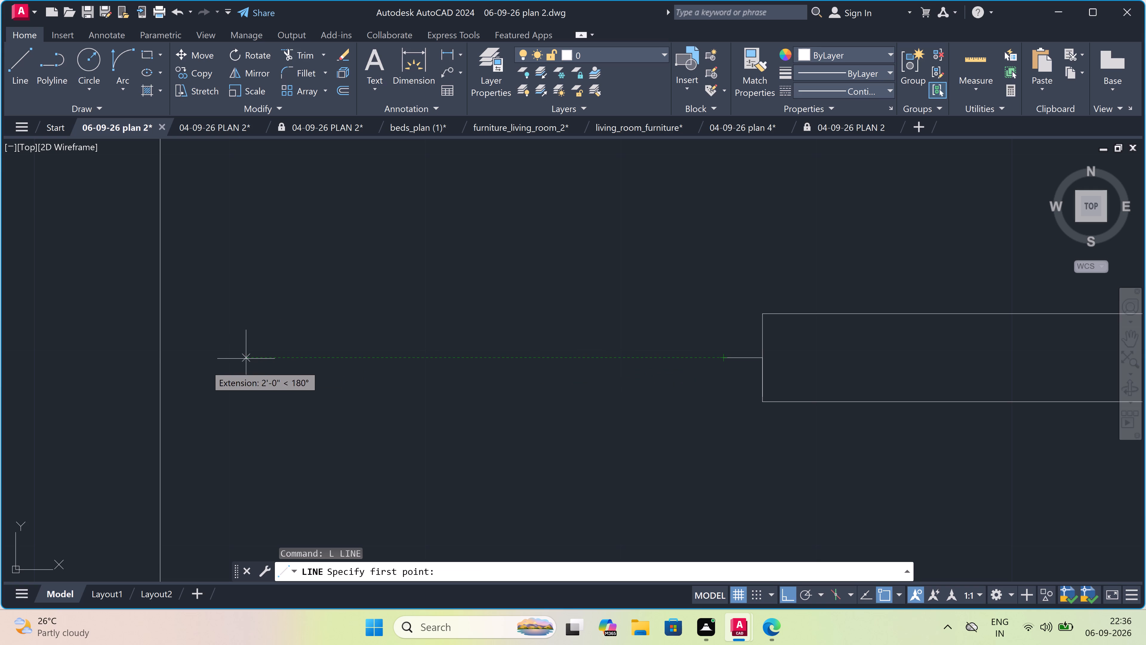
{"action": "double_click", "coordinate": [160, 360]}
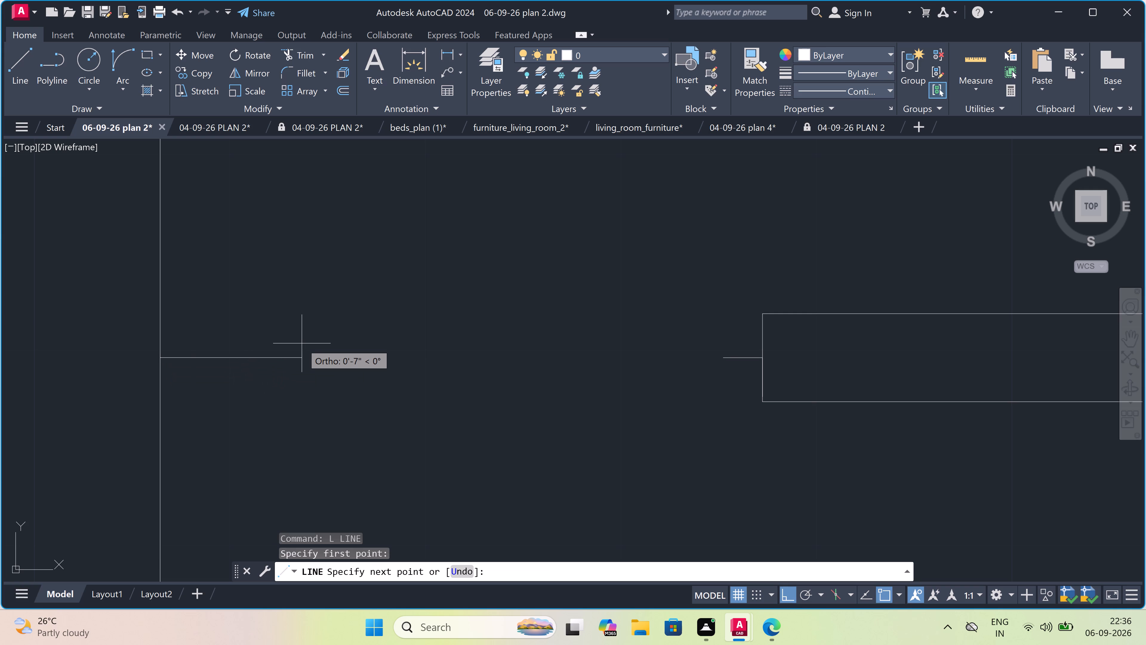
{"action": "key", "text": "2"}
{"action": "type", "text": "\""}
{"action": "key", "text": "space"}
Continue from the 2" line with a closed door leaf 1" wide and about 2' long, running south.
{"action": "scroll", "coordinate": [302, 343], "scroll_direction": "down", "scroll_amount": 3}
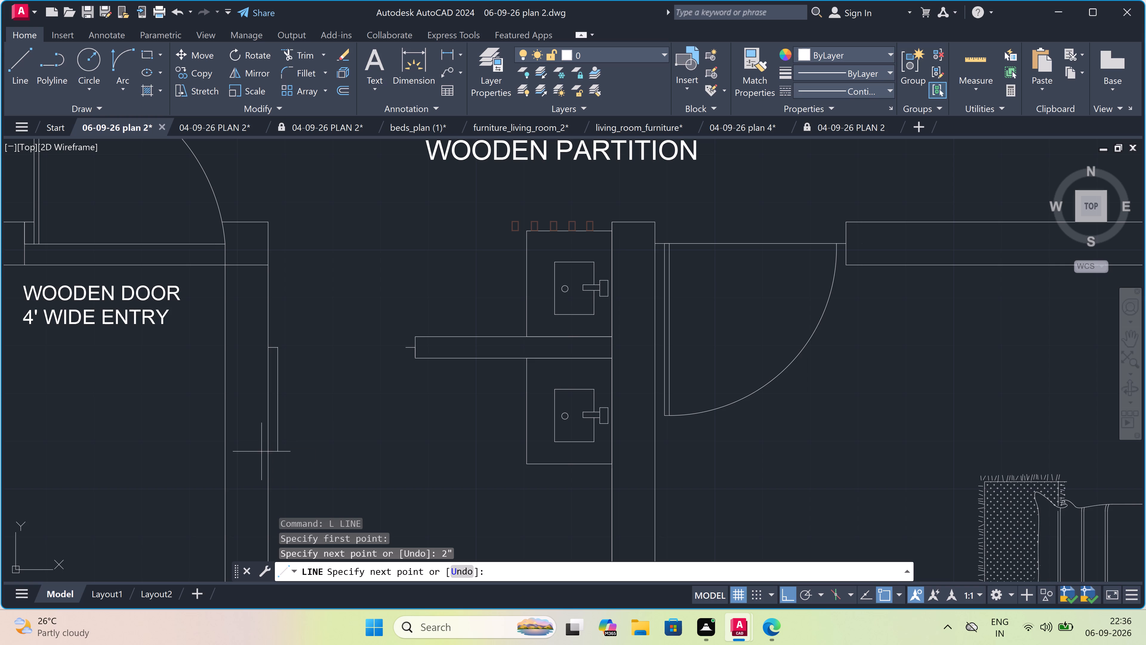
{"action": "scroll", "coordinate": [254, 460], "scroll_direction": "up", "scroll_amount": 1}
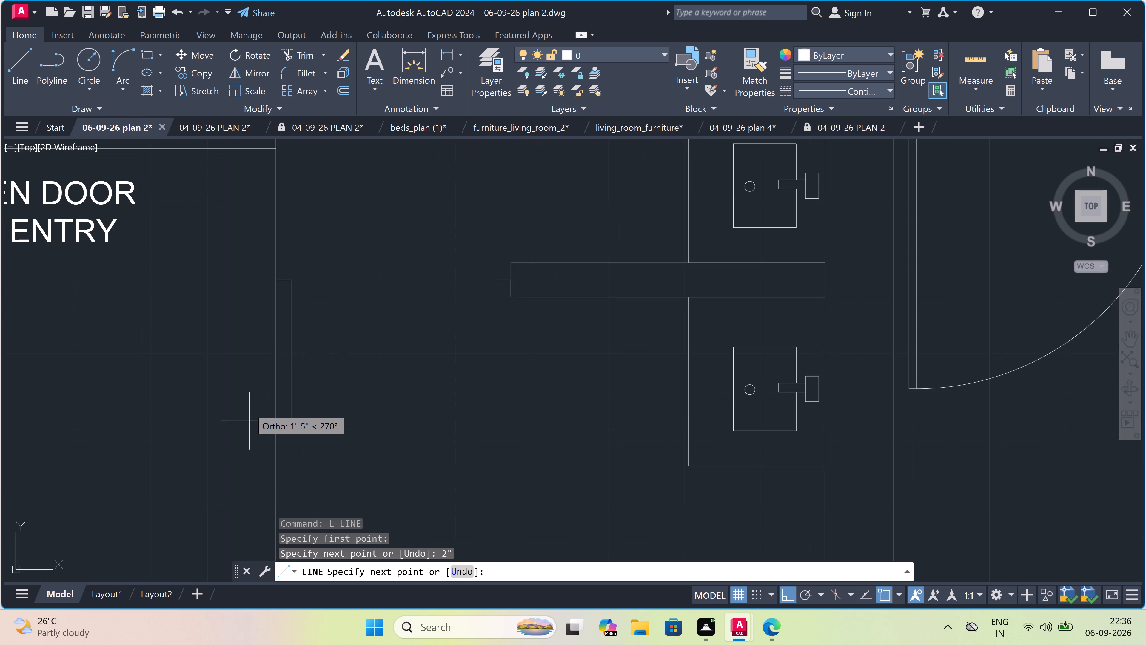
{"action": "scroll", "coordinate": [265, 406], "scroll_direction": "up", "scroll_amount": 2}
{"action": "scroll", "coordinate": [270, 428], "scroll_direction": "down", "scroll_amount": 1}
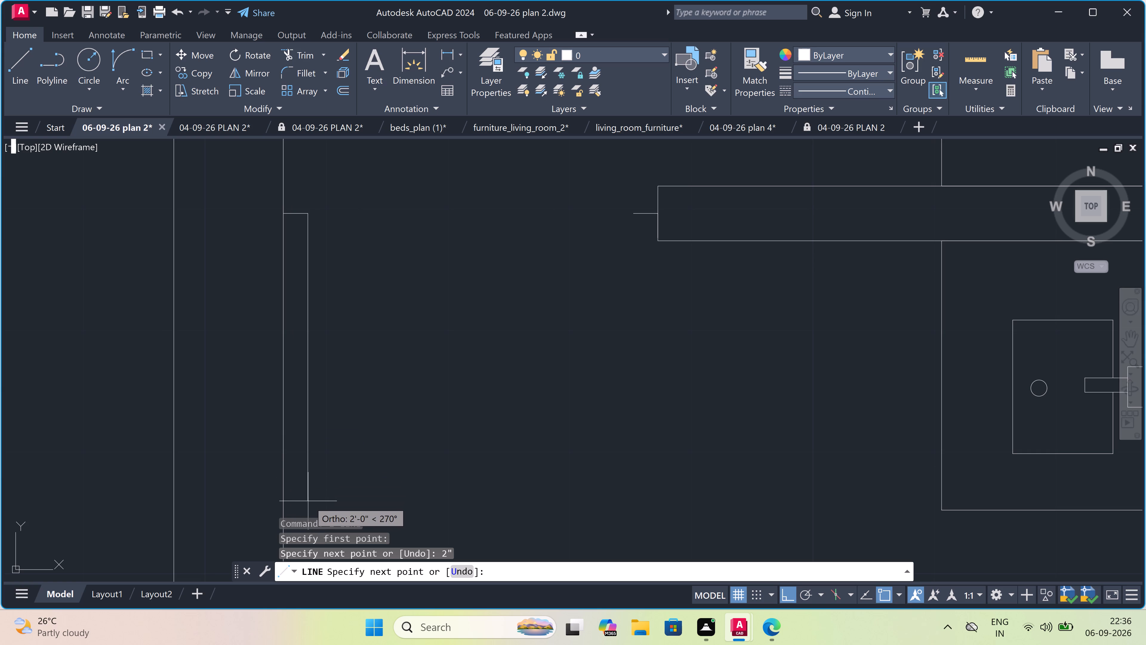
{"action": "left_click_drag", "start_coordinate": [317, 506], "coordinate": [326, 509]}
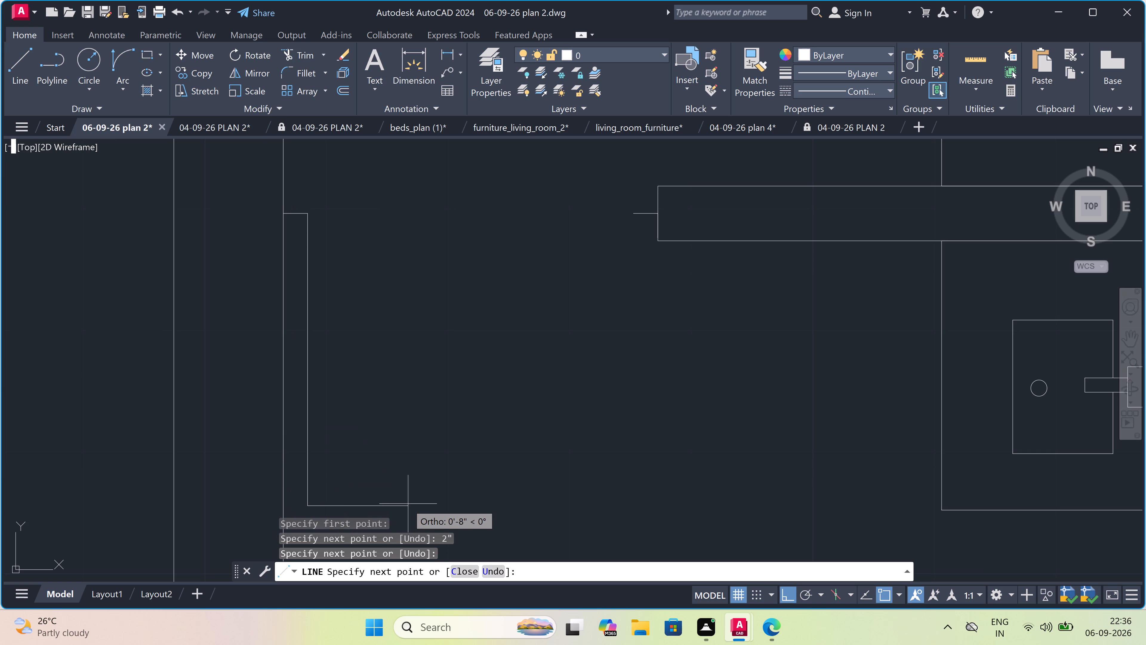
{"action": "key", "text": "1"}
{"action": "type", "text": "\""}
{"action": "key", "text": "space"}
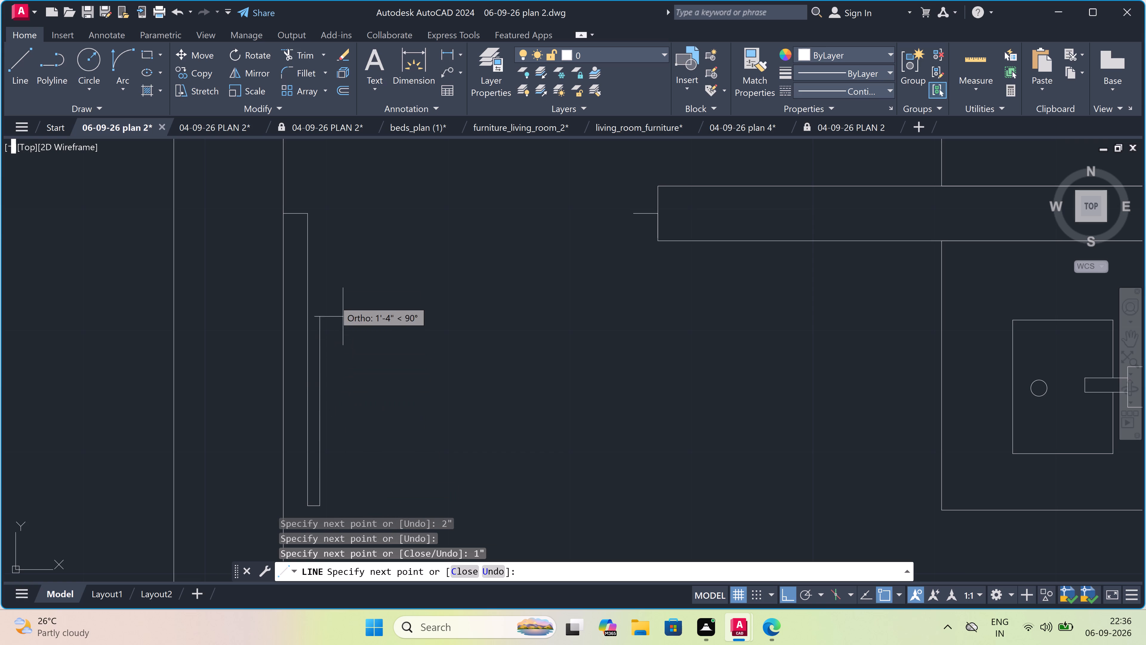
{"action": "scroll", "coordinate": [383, 172], "scroll_direction": "up", "scroll_amount": 1}
{"action": "scroll", "coordinate": [420, 142], "scroll_direction": "down", "scroll_amount": 2}
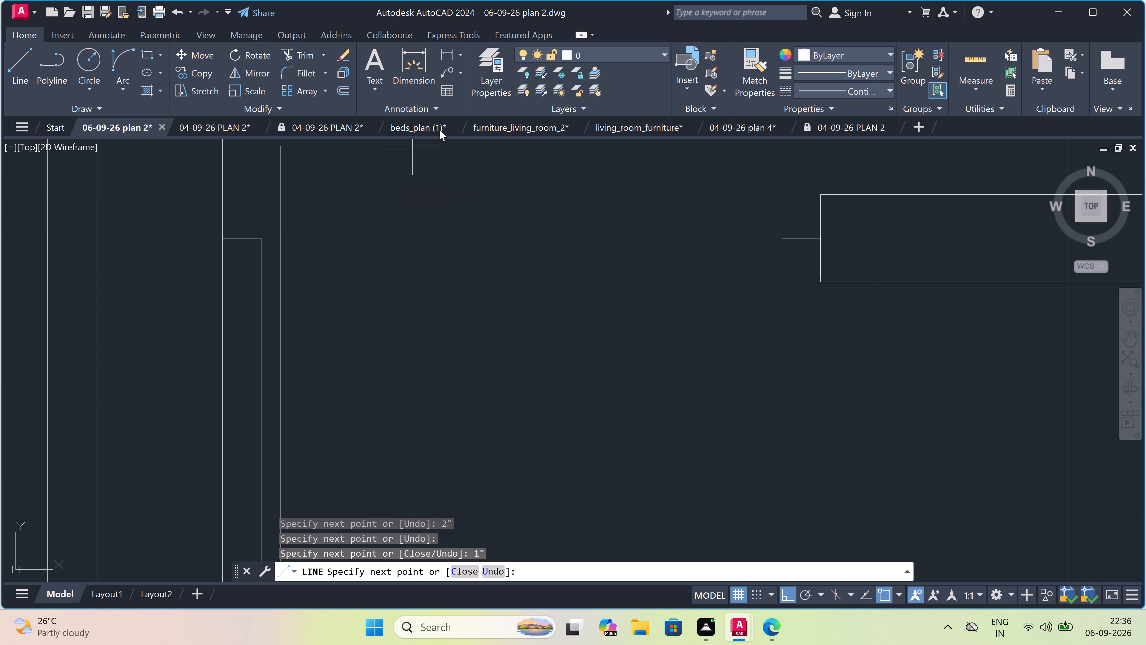
{"action": "scroll", "coordinate": [440, 130], "scroll_direction": "down", "scroll_amount": 1}
{"action": "scroll", "coordinate": [340, 206], "scroll_direction": "up", "scroll_amount": 2}
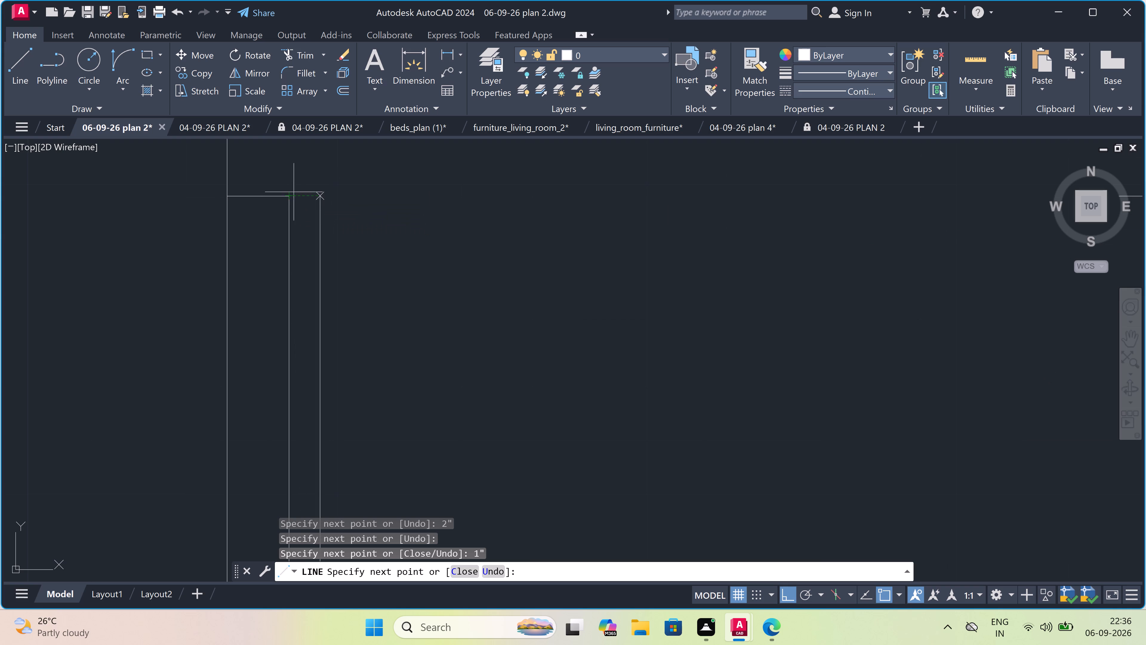
{"action": "triple_click", "coordinate": [318, 194]}
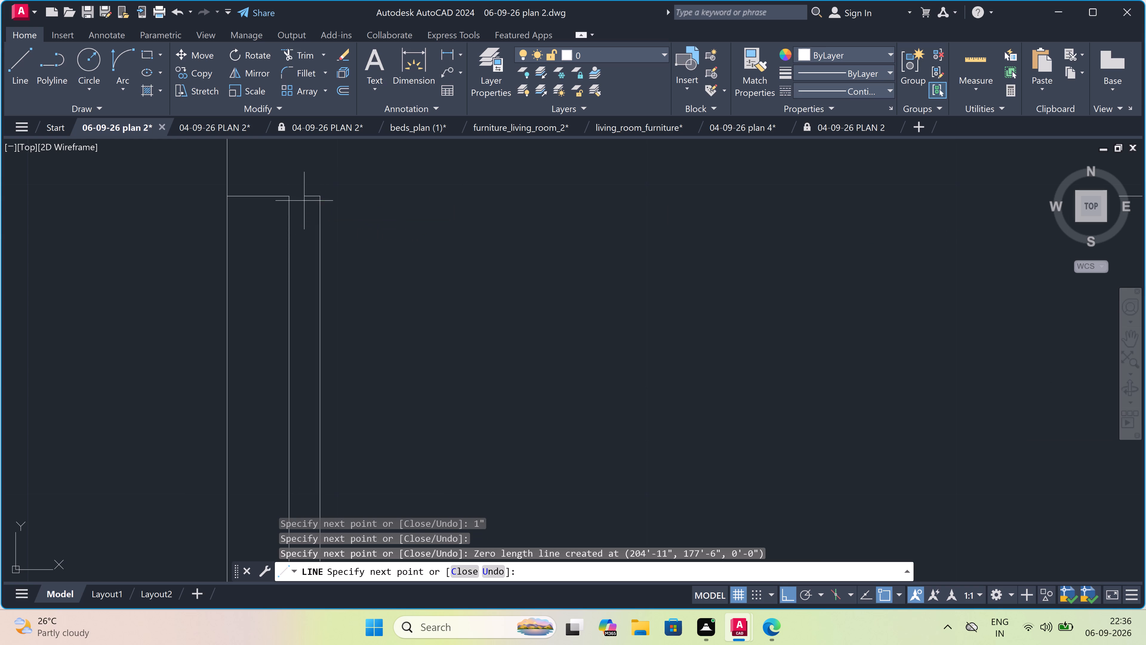
{"action": "left_click_drag", "start_coordinate": [292, 196], "coordinate": [289, 195]}
{"action": "left_click", "coordinate": [289, 195]}
Draw a line across the door opening from the leaf's top to the west end of the partition wall's stub.
{"action": "scroll", "coordinate": [601, 218], "scroll_direction": "down", "scroll_amount": 3}
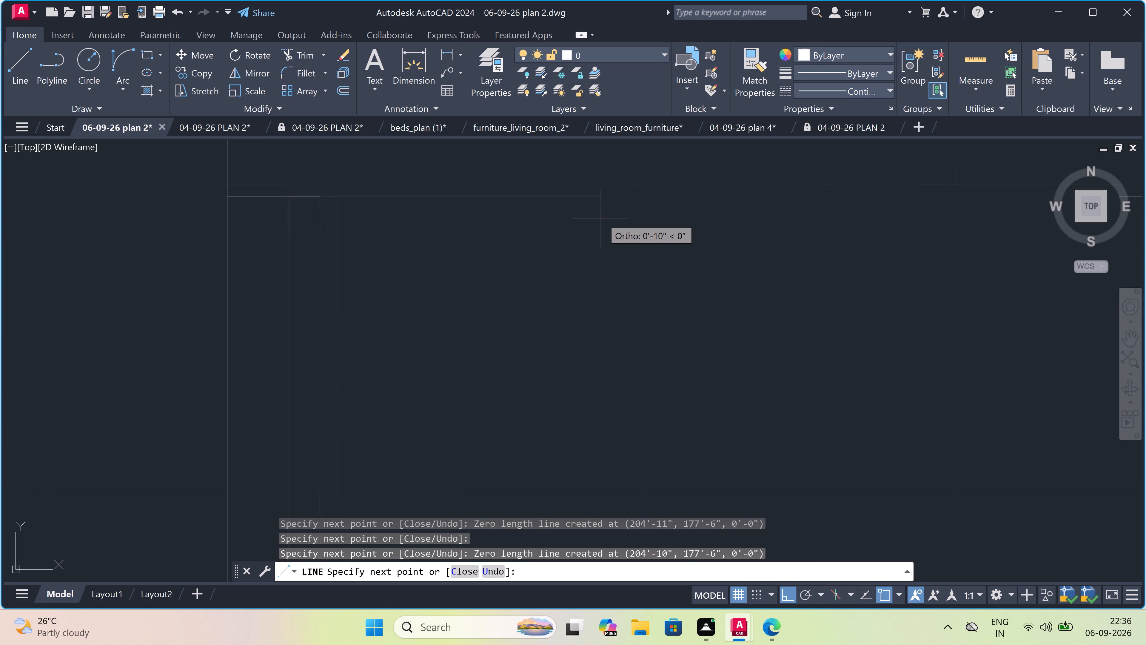
{"action": "scroll", "coordinate": [687, 217], "scroll_direction": "up", "scroll_amount": 2}
{"action": "scroll", "coordinate": [688, 217], "scroll_direction": "down", "scroll_amount": 2}
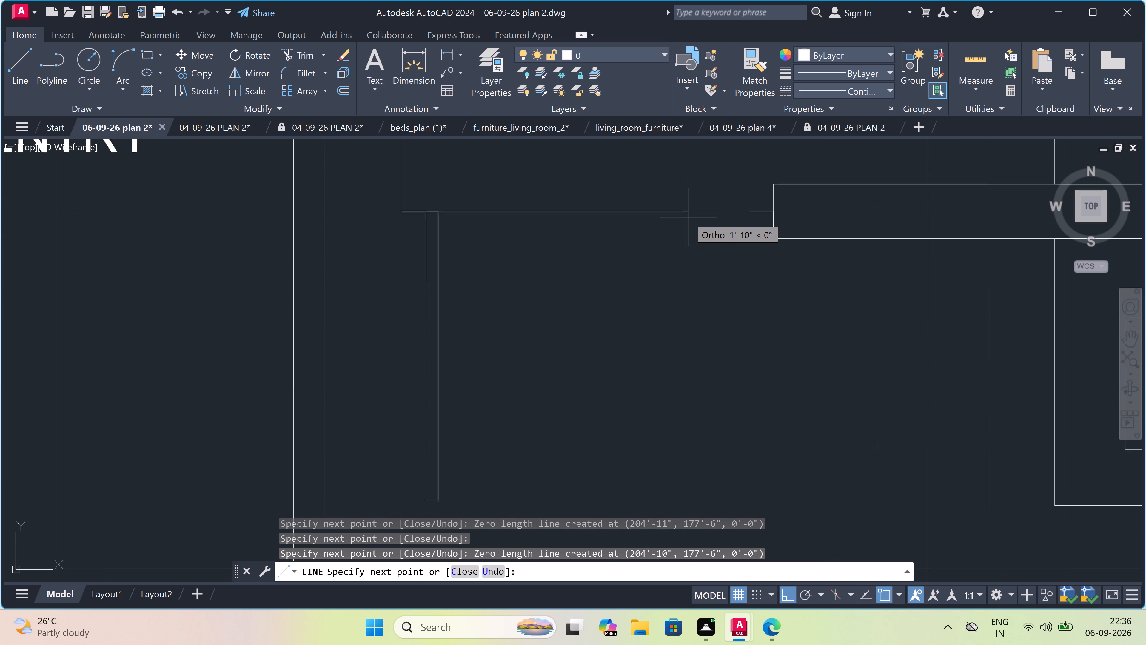
{"action": "scroll", "coordinate": [715, 215], "scroll_direction": "up", "scroll_amount": 2}
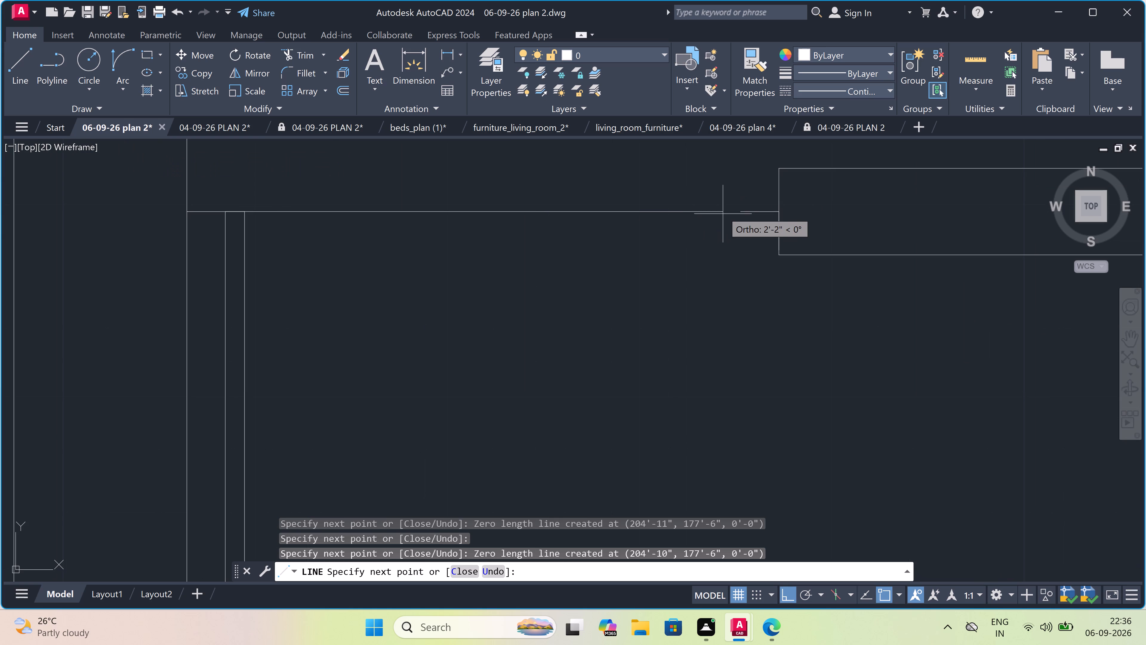
{"action": "double_click", "coordinate": [744, 211]}
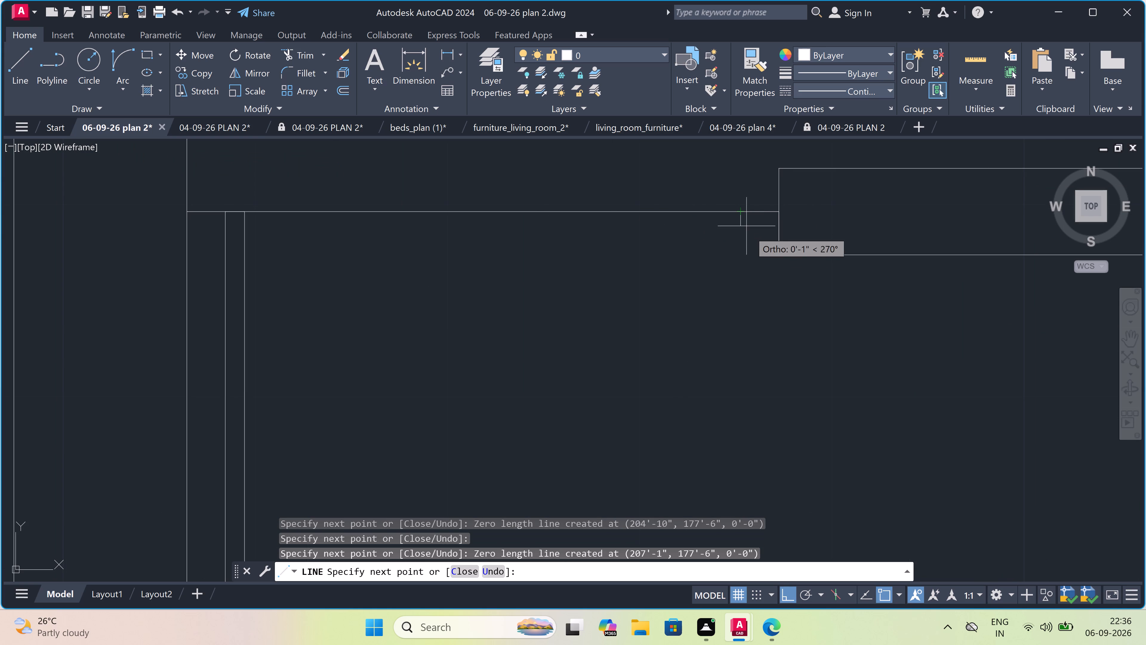
{"action": "key", "text": "Escape"}
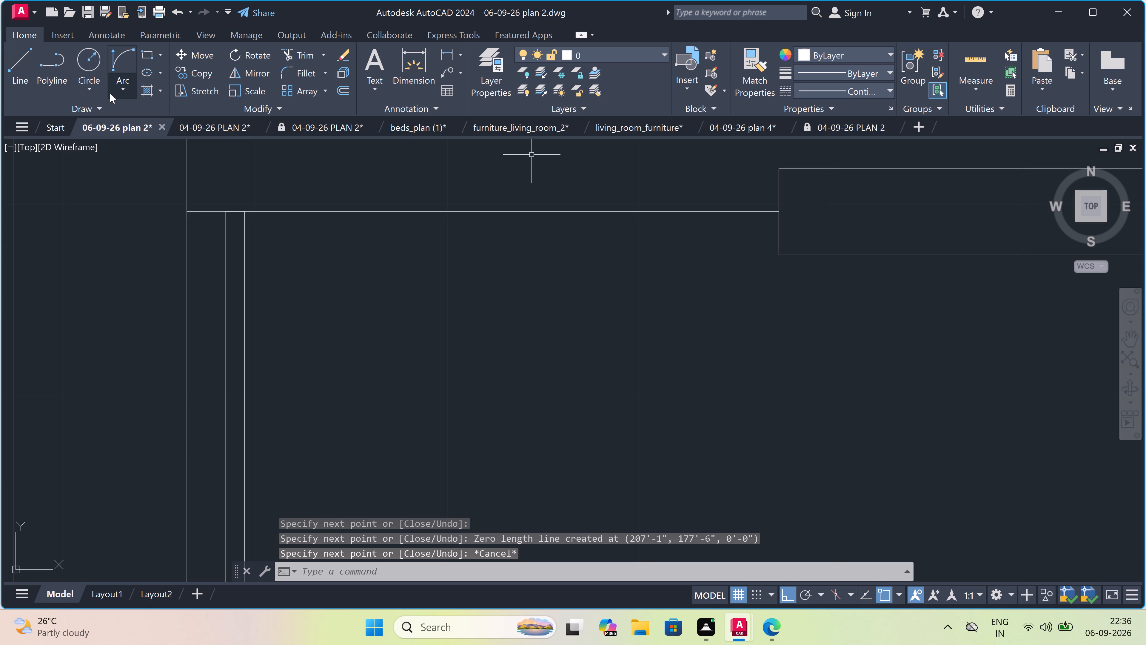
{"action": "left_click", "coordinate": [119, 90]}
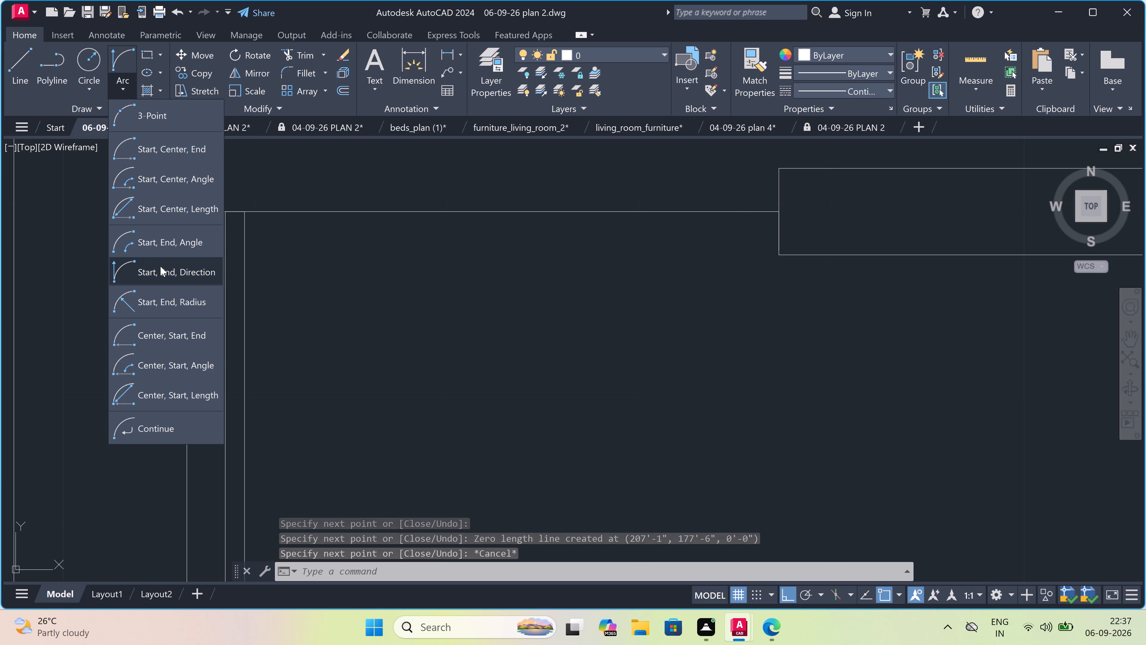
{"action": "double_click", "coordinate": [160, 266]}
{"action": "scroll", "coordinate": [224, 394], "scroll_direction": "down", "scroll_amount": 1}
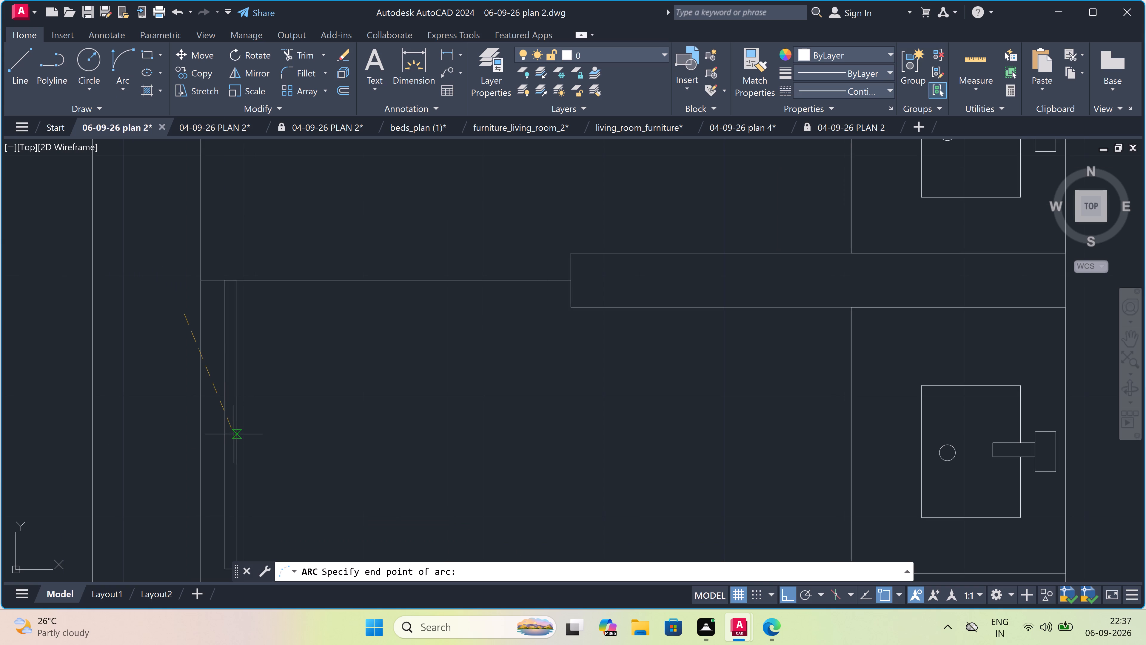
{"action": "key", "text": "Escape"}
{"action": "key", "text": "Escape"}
Draw the door's swing as a Start, End, Direction arc from the leaf's bottom end to the partition stub's west end.
{"action": "left_click", "coordinate": [125, 87]}
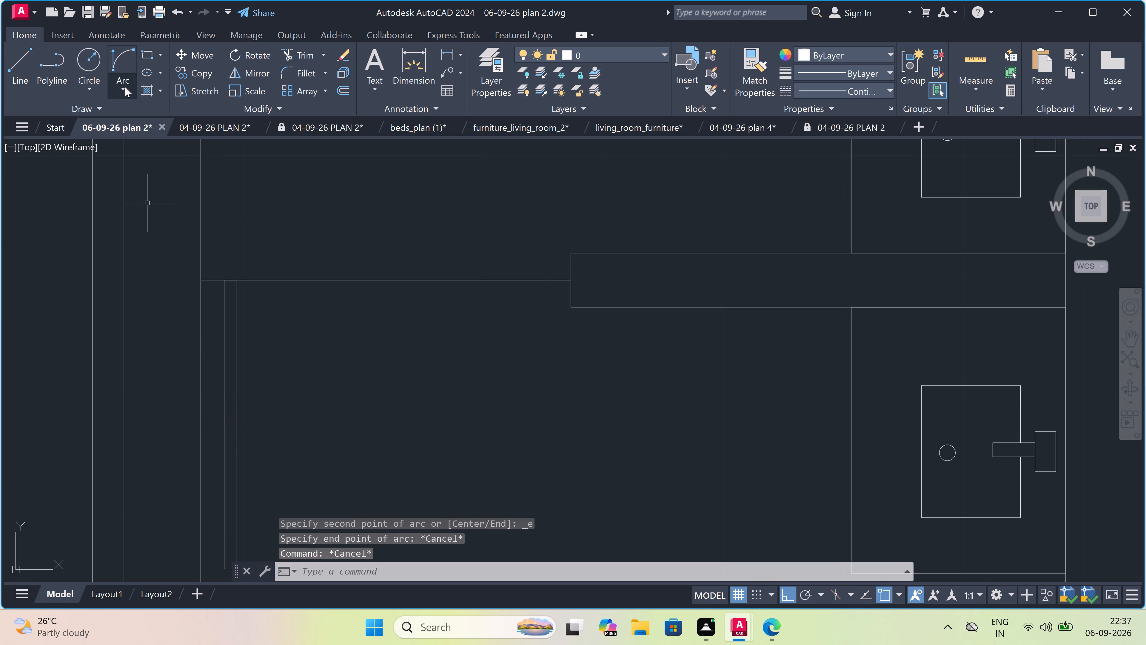
{"action": "left_click", "coordinate": [158, 273]}
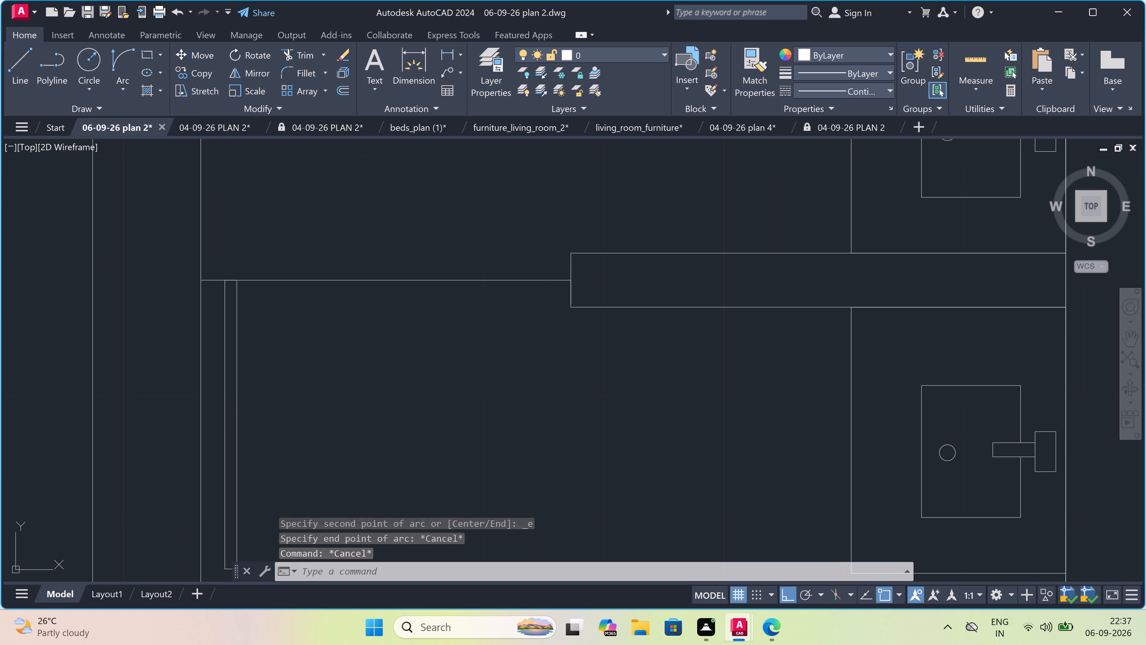
{"action": "scroll", "coordinate": [172, 351], "scroll_direction": "down", "scroll_amount": 2}
{"action": "scroll", "coordinate": [0, 406], "scroll_direction": "up", "scroll_amount": 3}
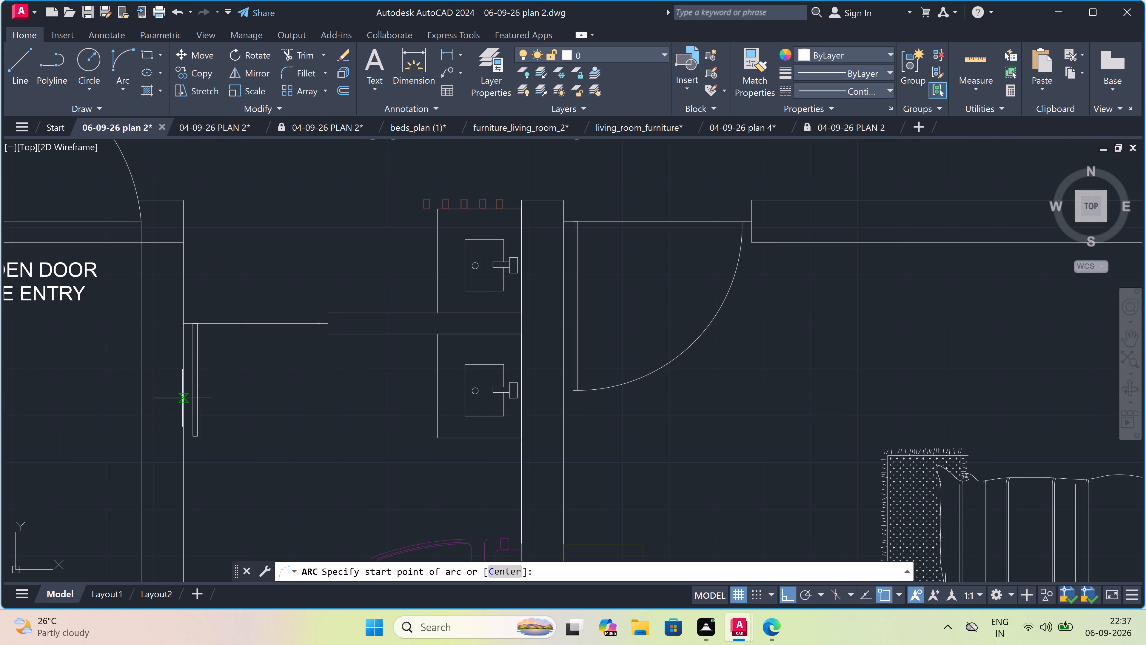
{"action": "scroll", "coordinate": [200, 434], "scroll_direction": "up", "scroll_amount": 2}
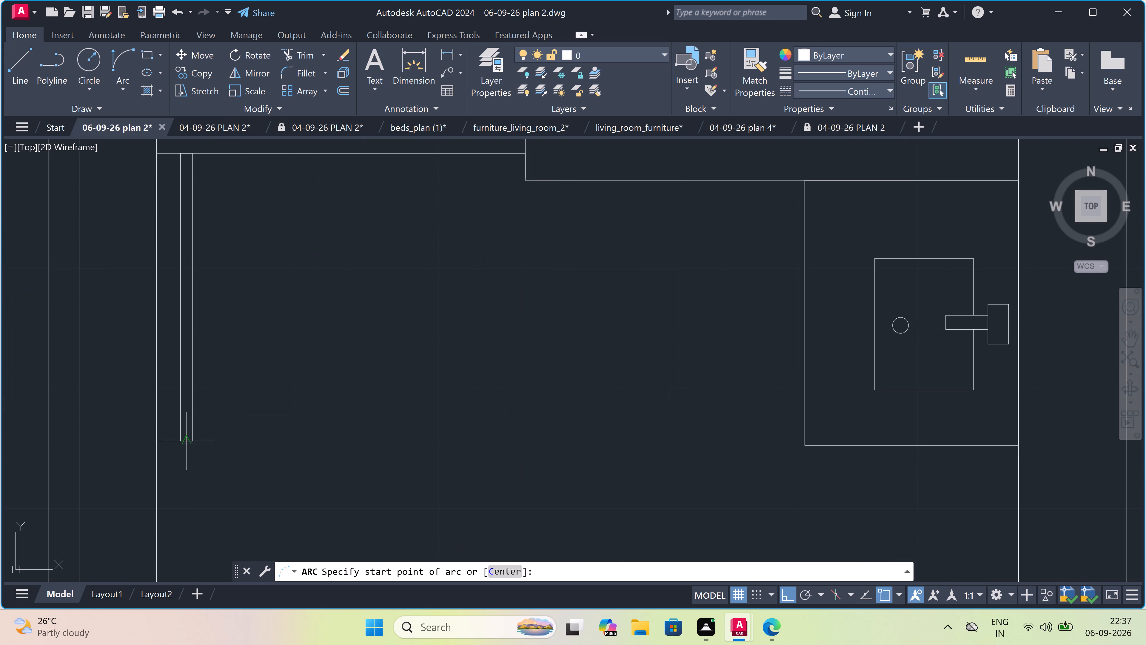
{"action": "double_click", "coordinate": [196, 443]}
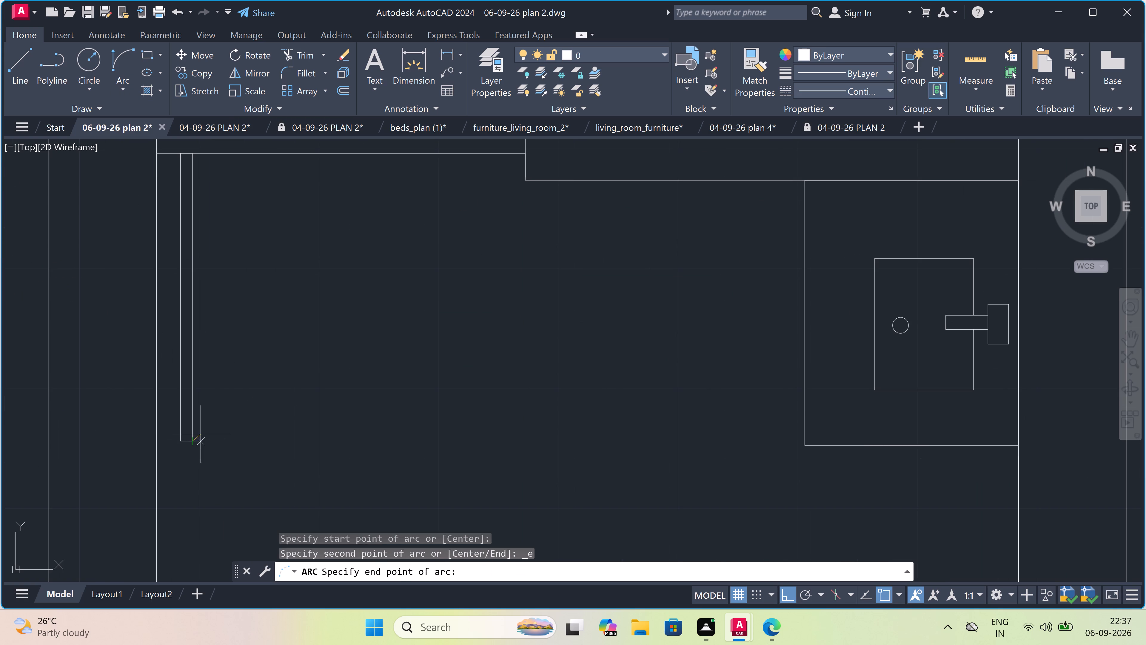
{"action": "scroll", "coordinate": [356, 262], "scroll_direction": "down", "scroll_amount": 2}
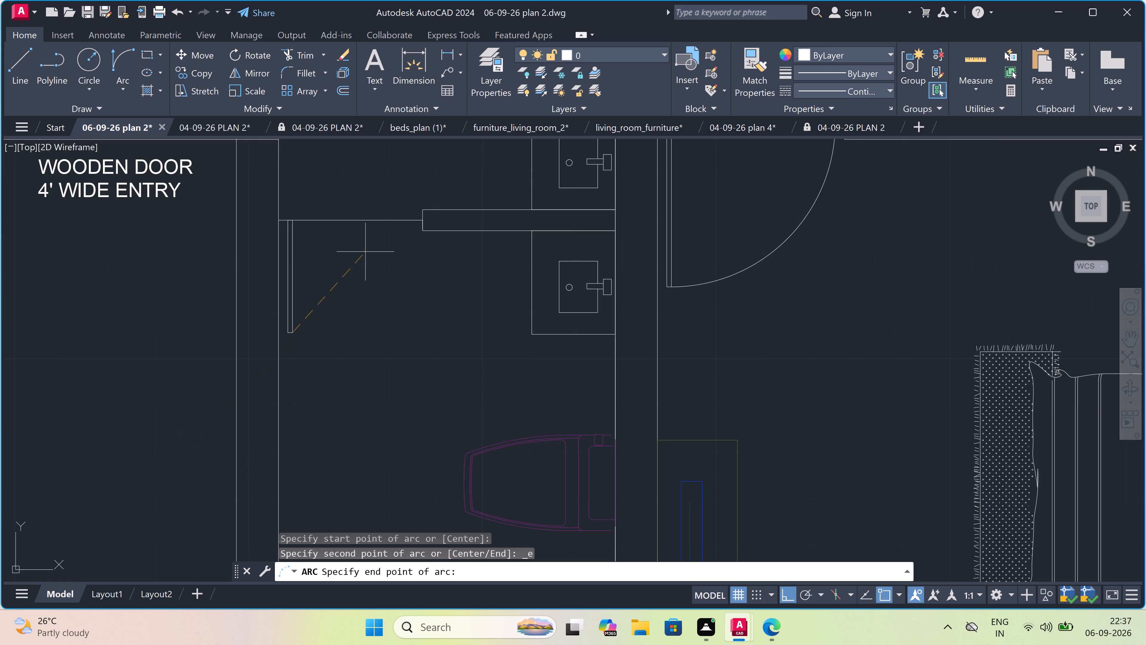
{"action": "scroll", "coordinate": [399, 217], "scroll_direction": "up", "scroll_amount": 3}
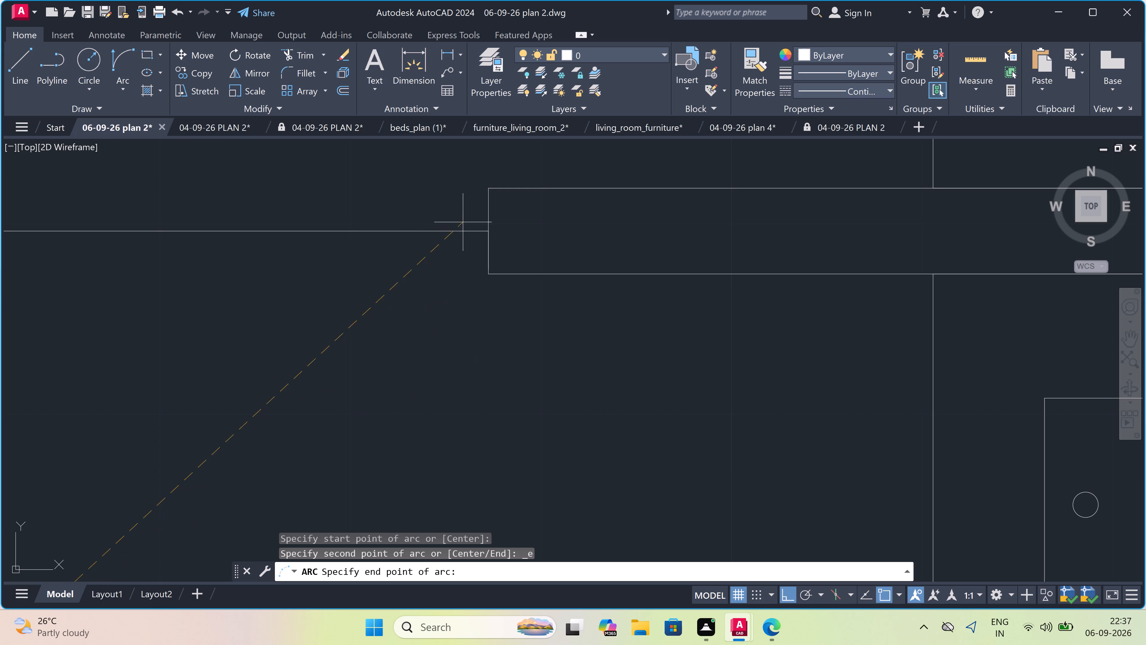
{"action": "double_click", "coordinate": [450, 228]}
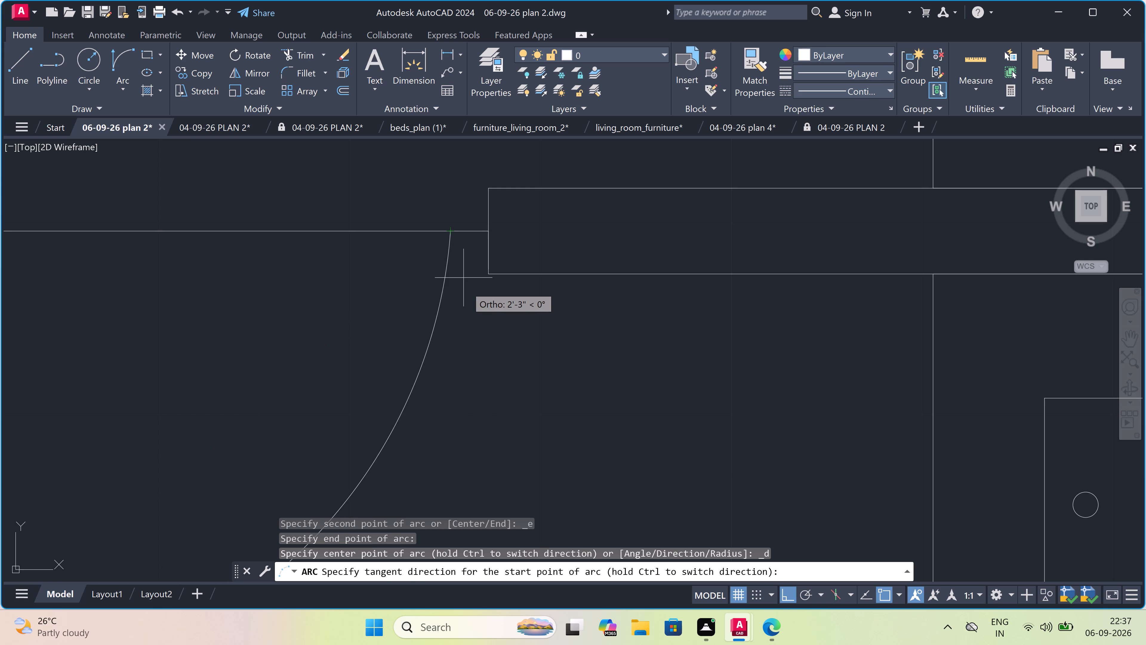
{"action": "double_click", "coordinate": [470, 294]}
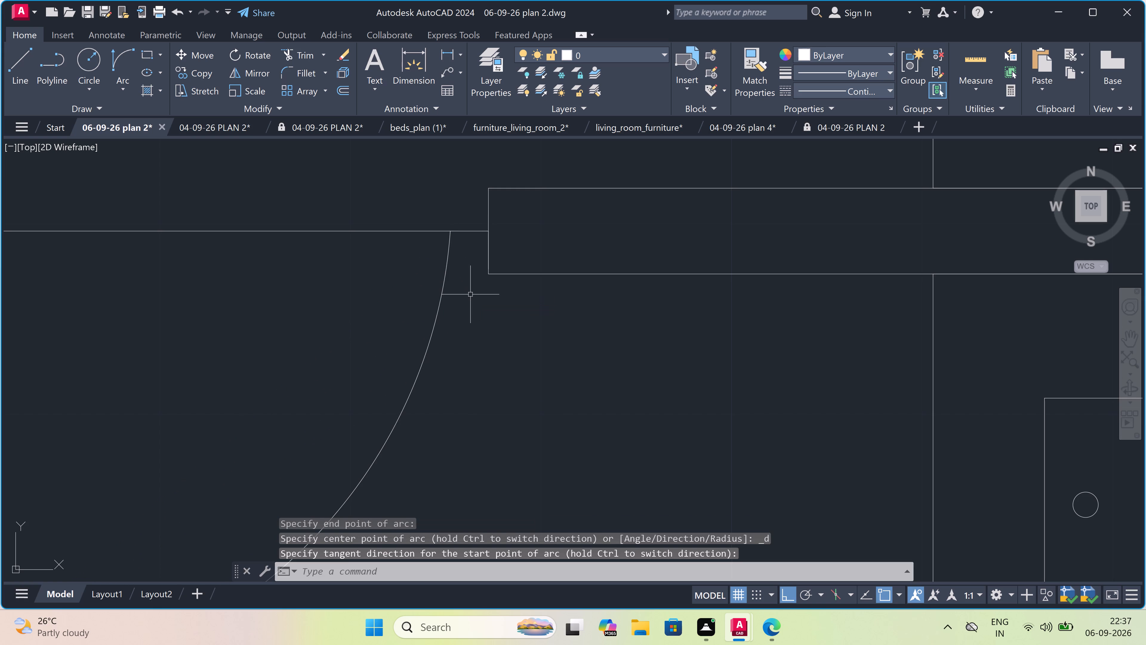
{"action": "key", "text": "Escape"}
Add multiline text reading WOODEN DOOR in the space north of the new door by the wash basins.
{"action": "scroll", "coordinate": [470, 294], "scroll_direction": "down", "scroll_amount": 4}
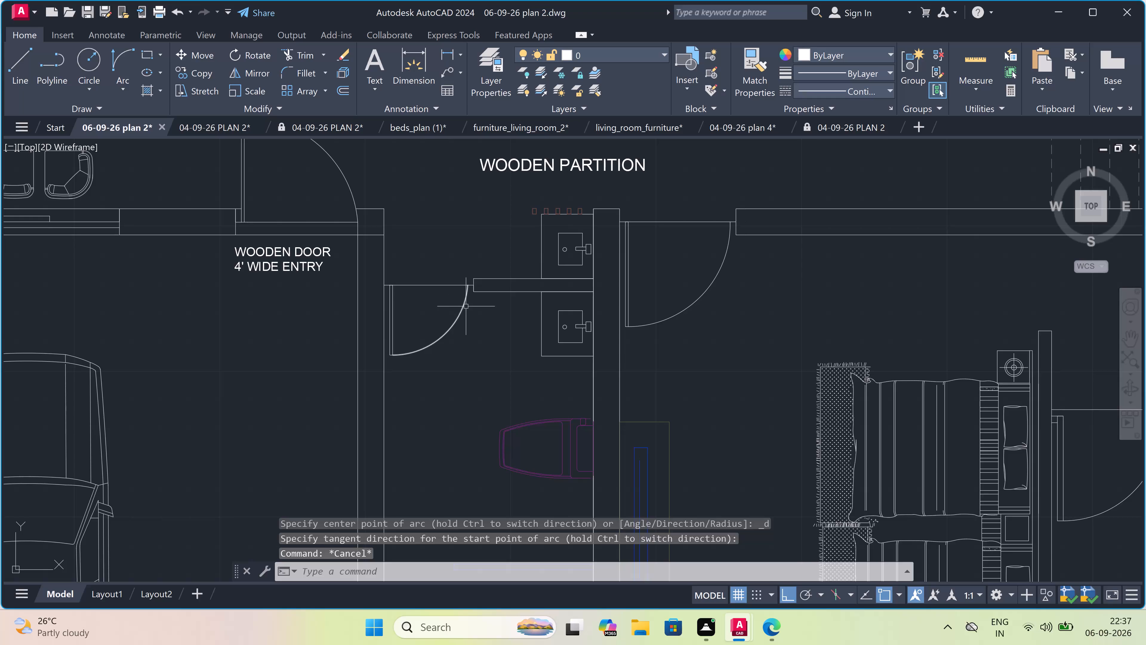
{"action": "scroll", "coordinate": [448, 344], "scroll_direction": "up", "scroll_amount": 2}
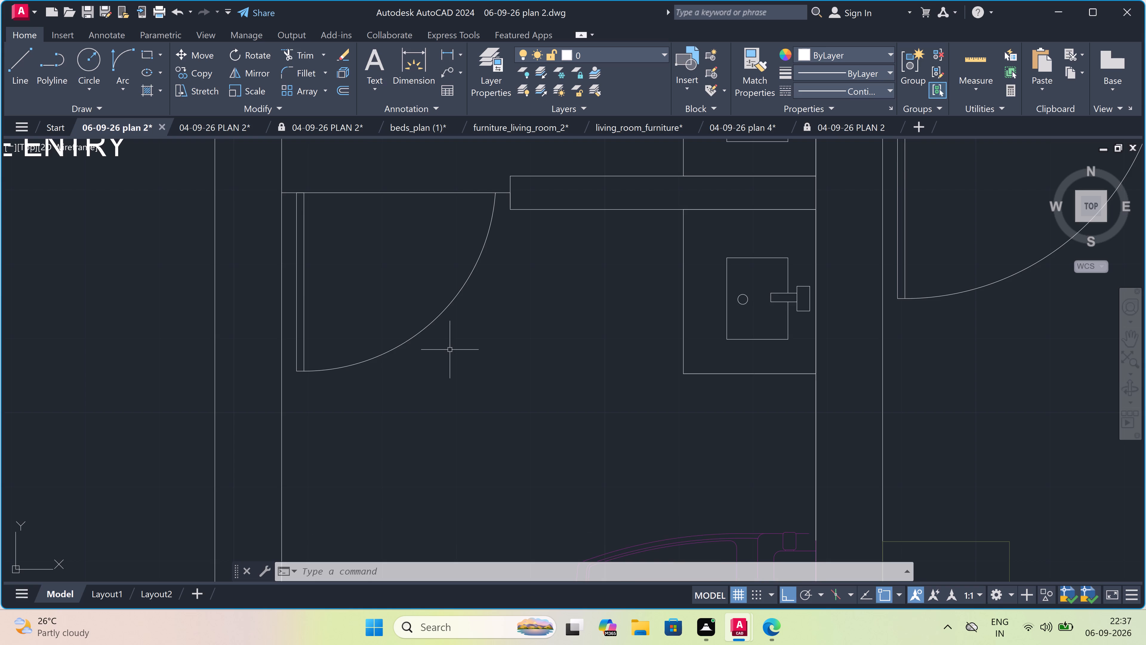
{"action": "scroll", "coordinate": [451, 349], "scroll_direction": "down", "scroll_amount": 4}
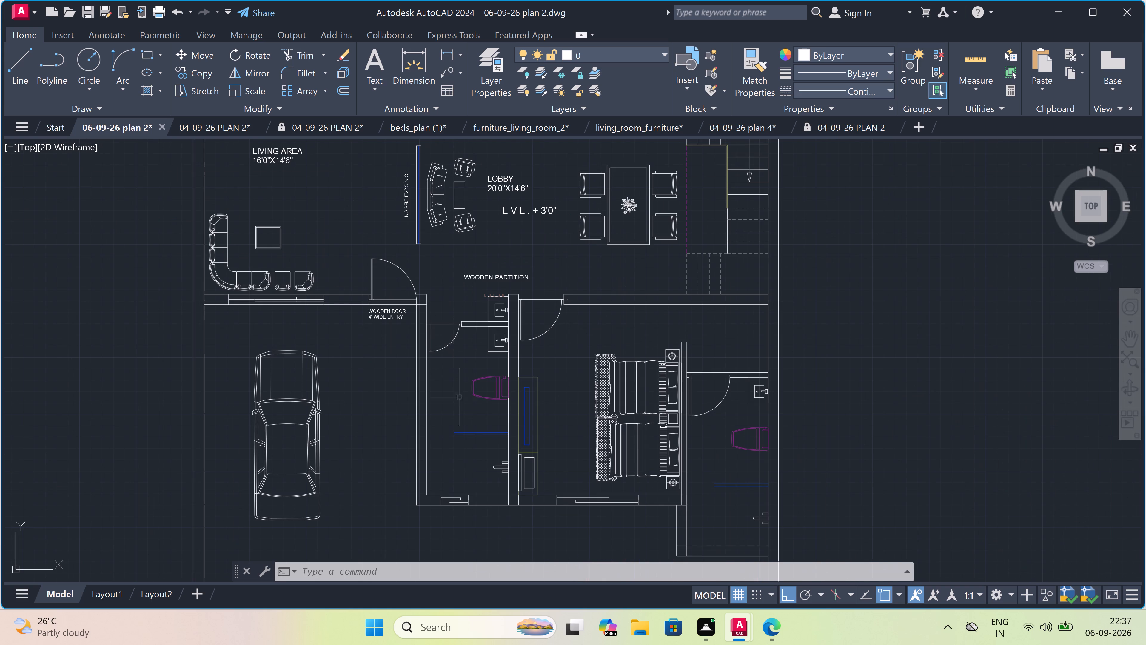
{"action": "scroll", "coordinate": [457, 417], "scroll_direction": "up", "scroll_amount": 2}
{"action": "scroll", "coordinate": [463, 467], "scroll_direction": "down", "scroll_amount": 1}
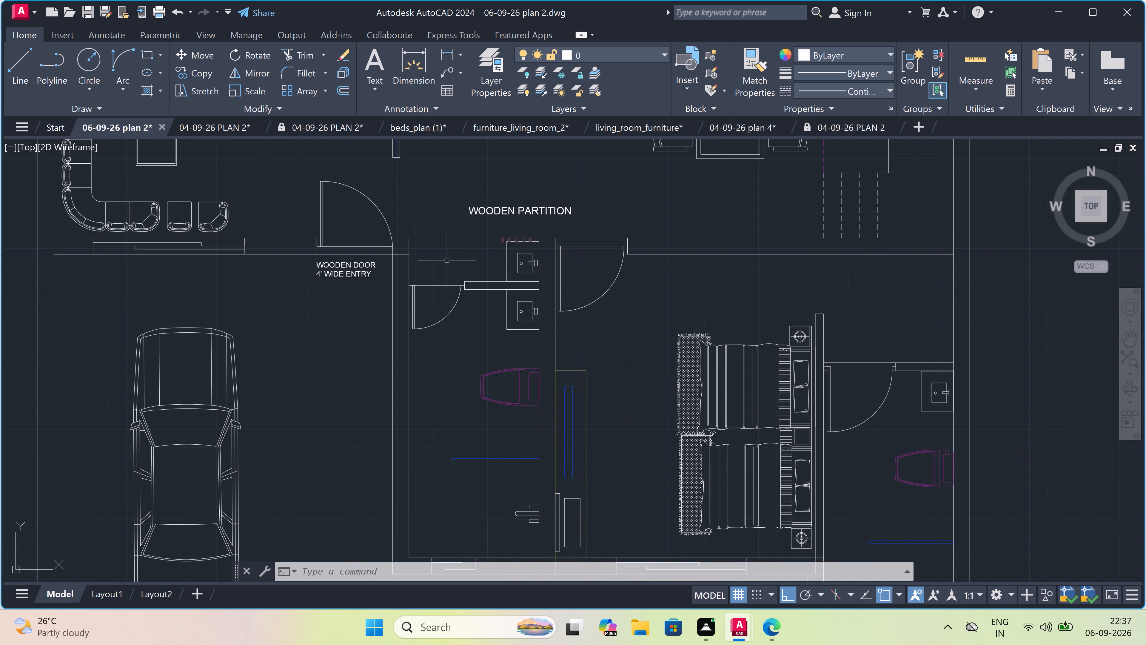
{"action": "scroll", "coordinate": [448, 243], "scroll_direction": "up", "scroll_amount": 2}
{"action": "scroll", "coordinate": [442, 347], "scroll_direction": "up", "scroll_amount": 1}
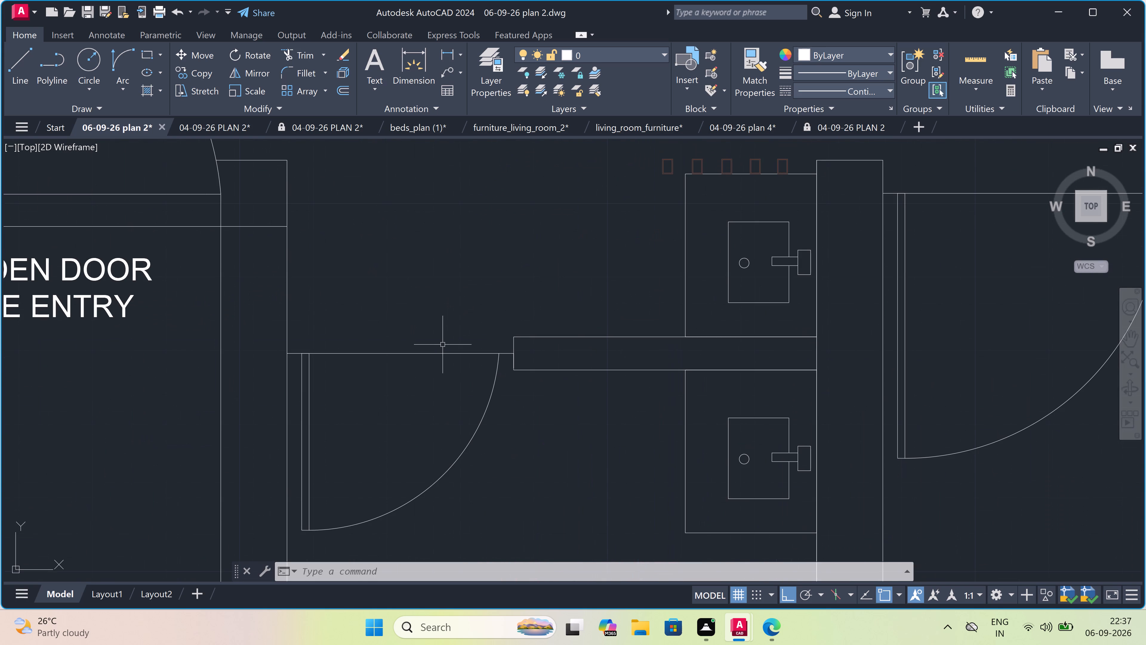
{"action": "type", "text": "MT"}
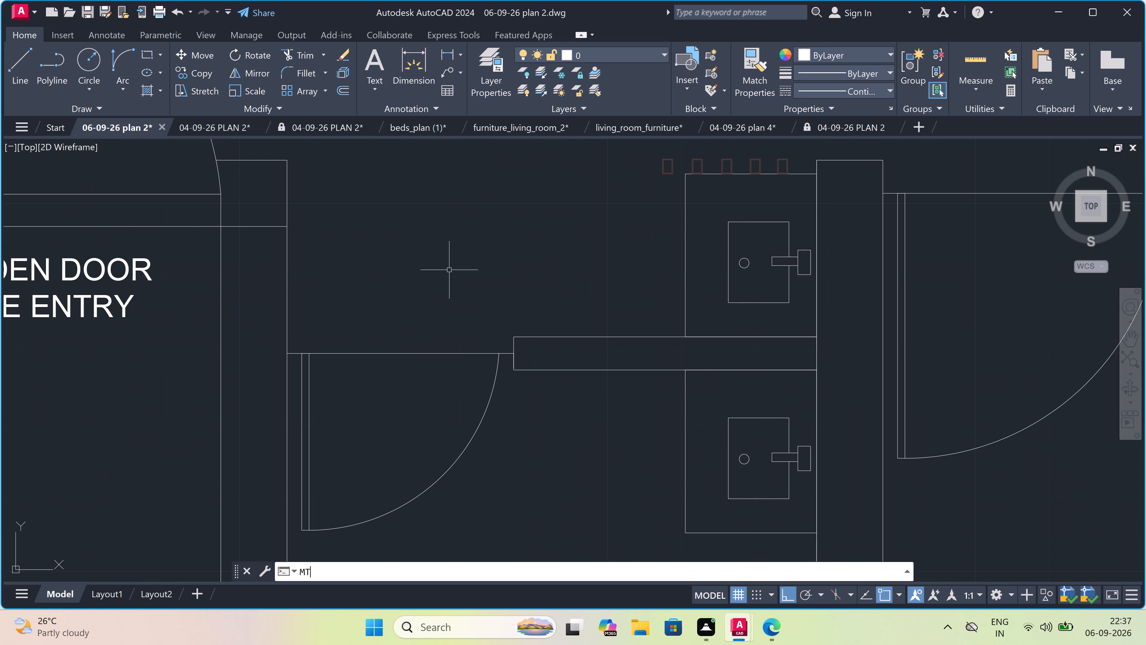
{"action": "key", "text": "space"}
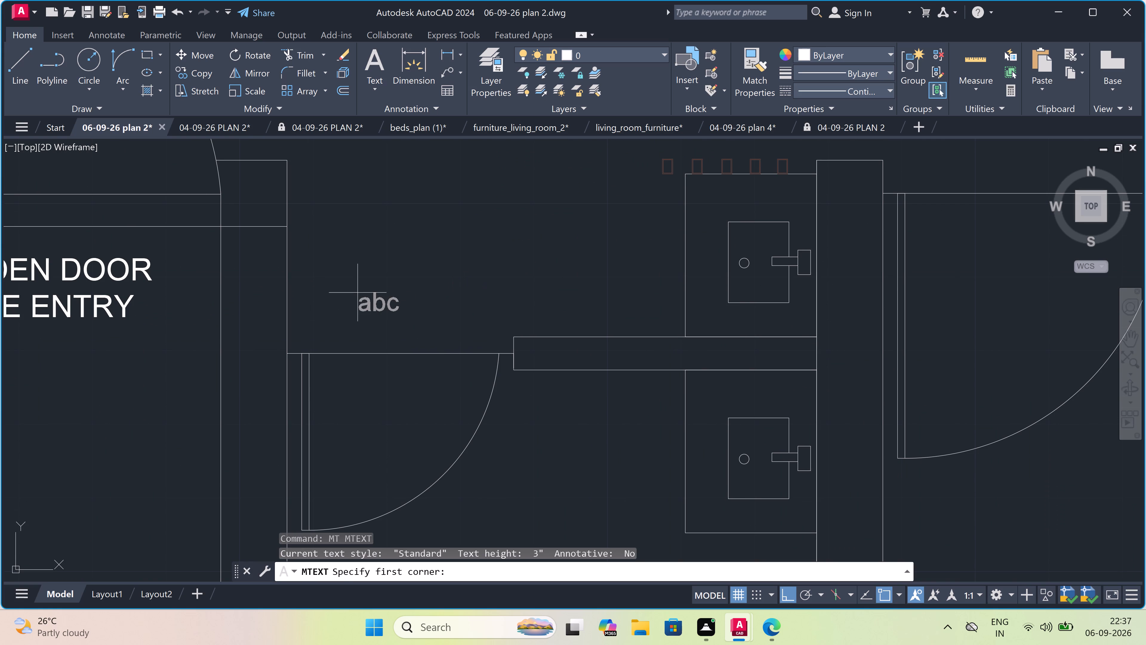
{"action": "left_click", "coordinate": [358, 286]}
{"action": "left_click", "coordinate": [976, 245]}
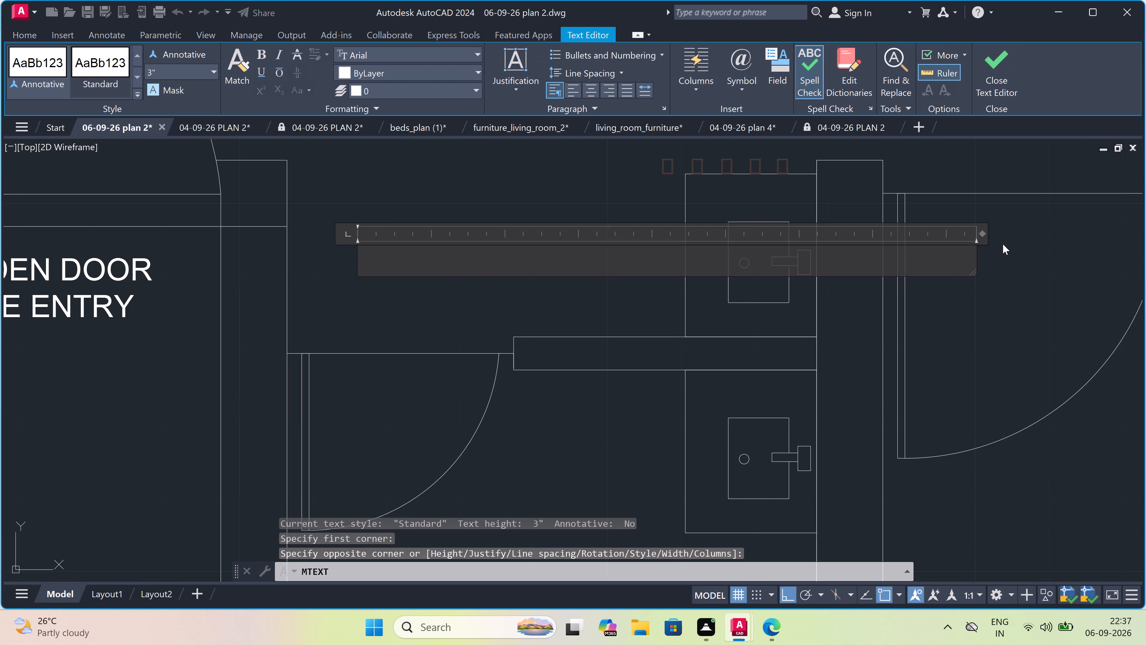
{"action": "key", "text": "w"}
{"action": "key", "text": "o"}
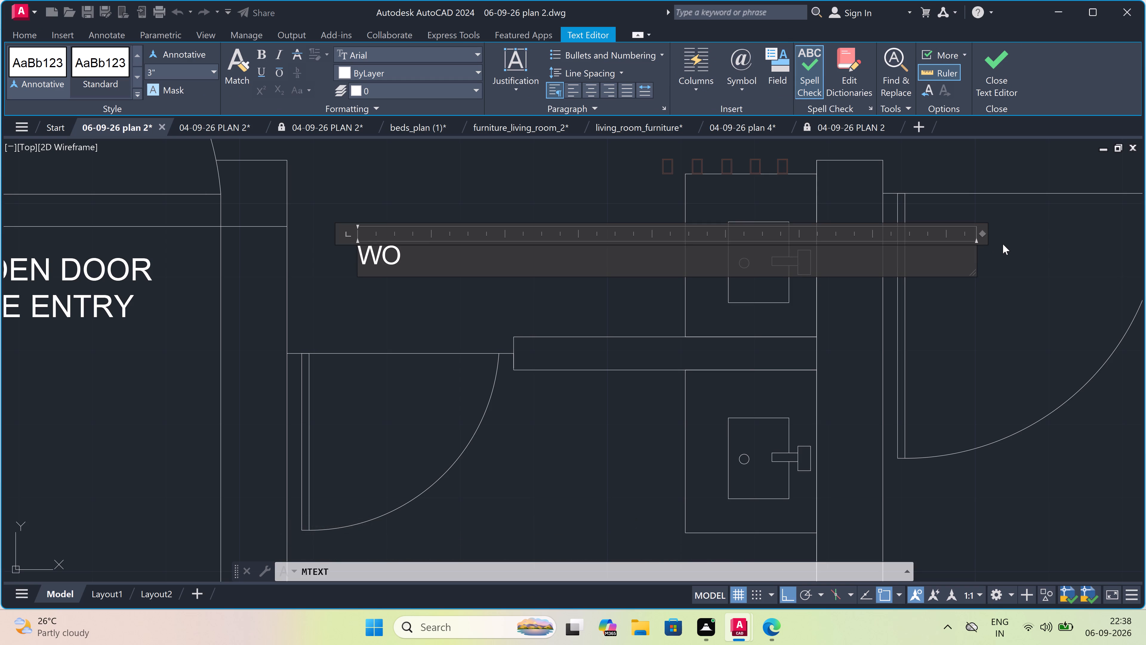
{"action": "key", "text": "o"}
{"action": "type", "text": "DE"}
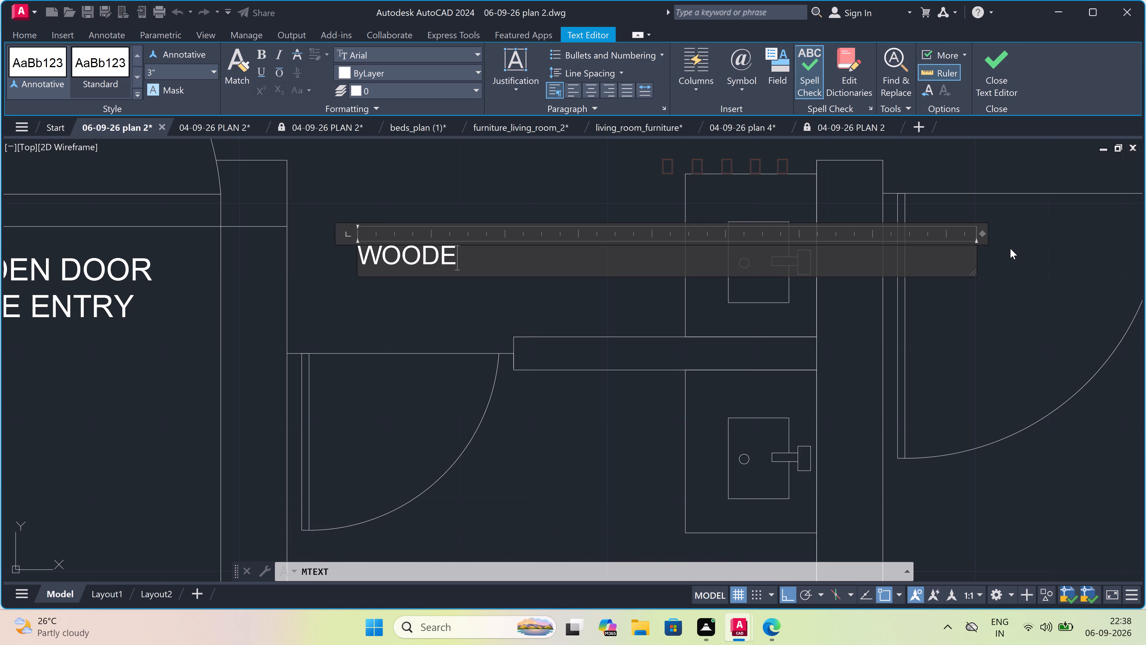
{"action": "type", "text": "N"}
{"action": "key", "text": "space"}
{"action": "type", "text": "DOOR"}
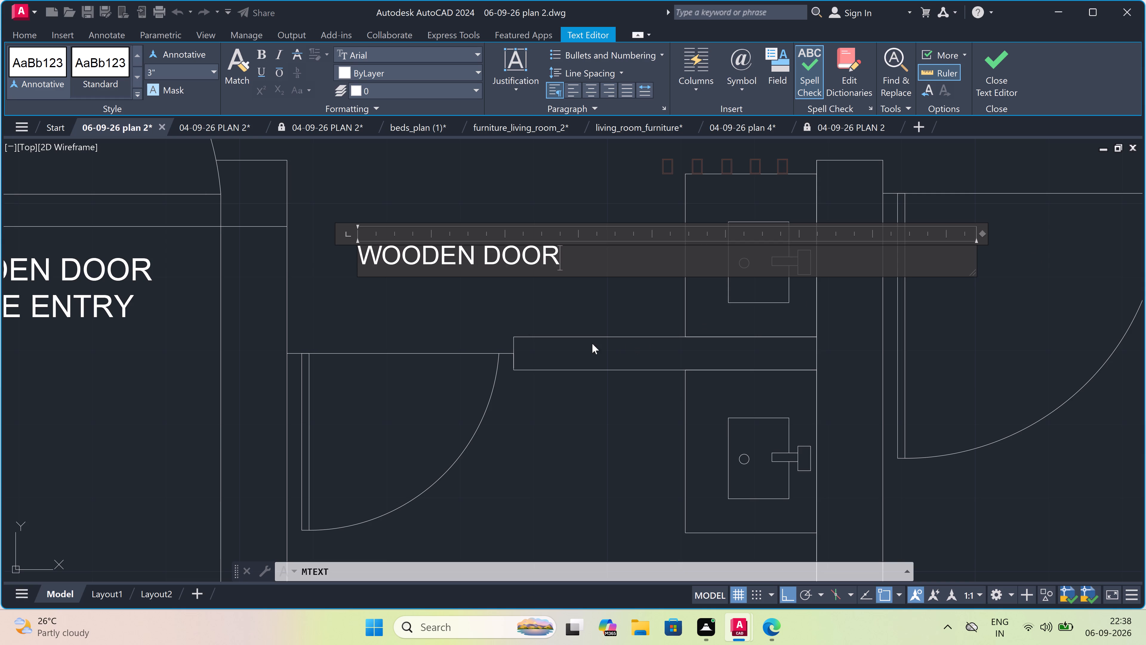
{"action": "double_click", "coordinate": [447, 293]}
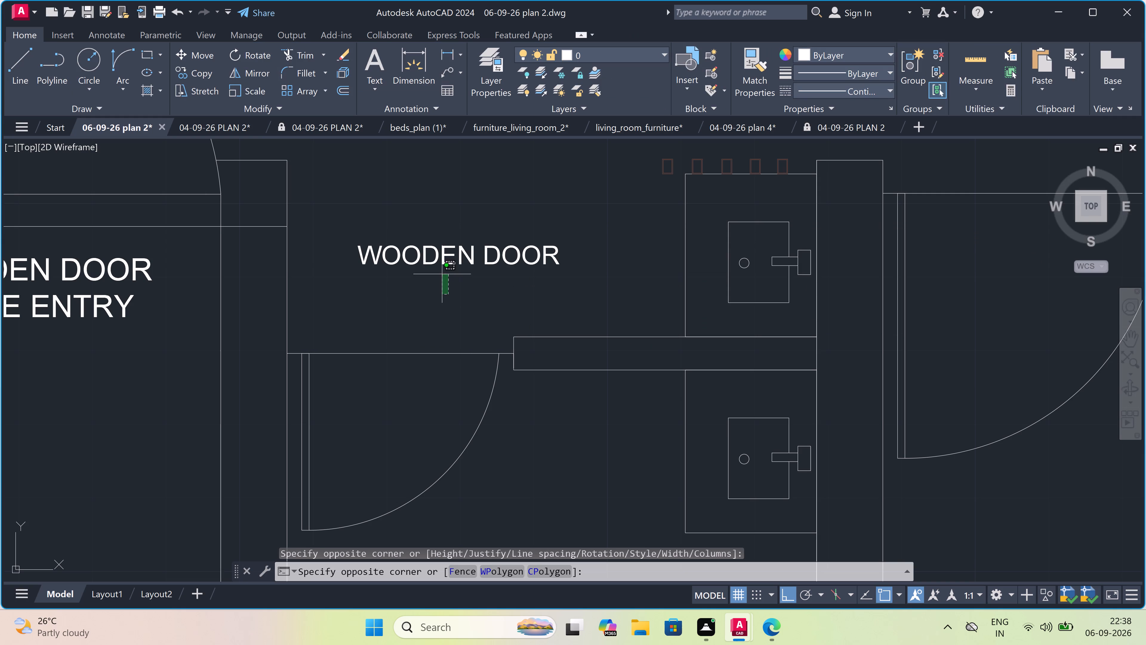
Turn Ortho off and move the new WOODEN DOOR label southwest, centring it just above the door opening.
{"action": "left_click", "coordinate": [394, 208]}
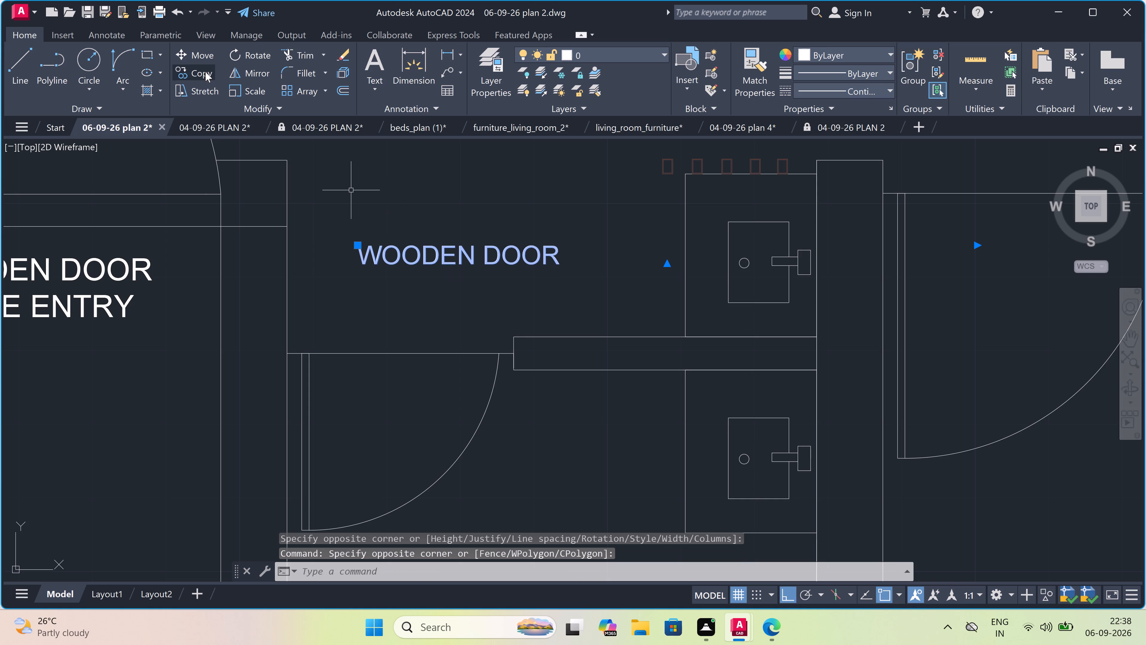
{"action": "left_click", "coordinate": [203, 51]}
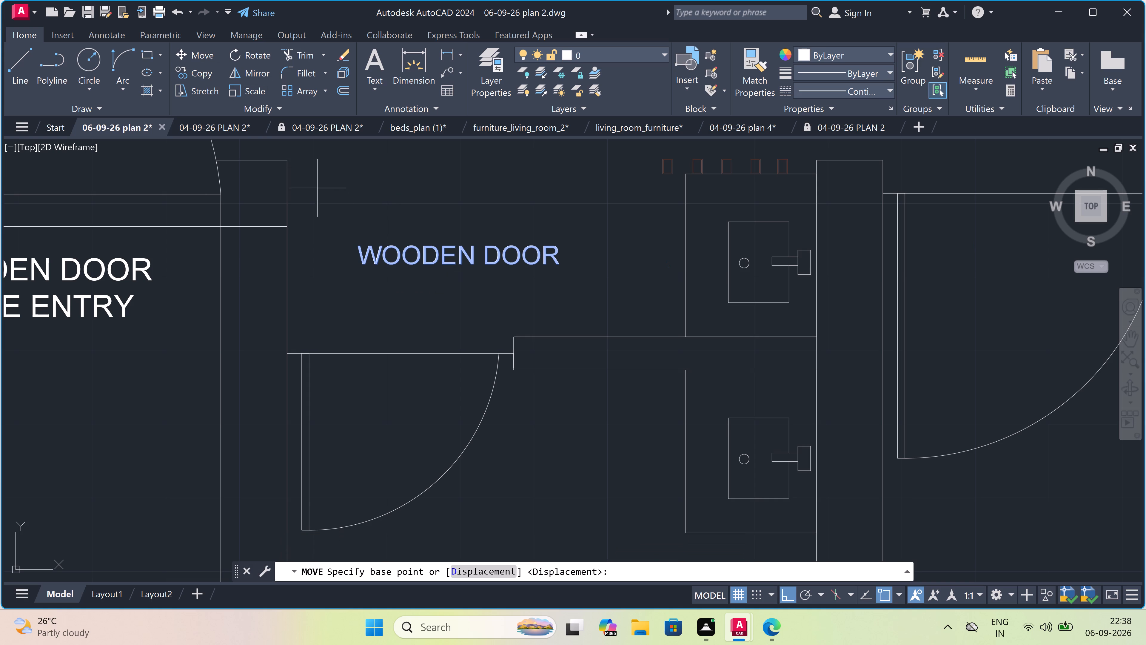
{"action": "left_click", "coordinate": [1145, 12]}
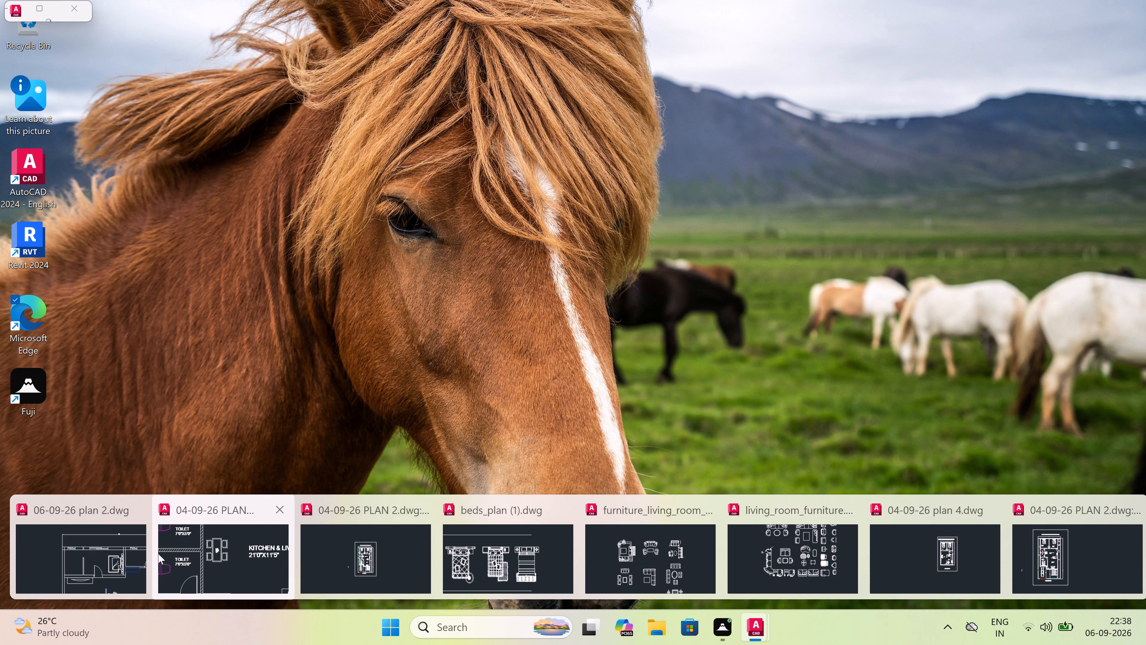
{"action": "left_click", "coordinate": [122, 559]}
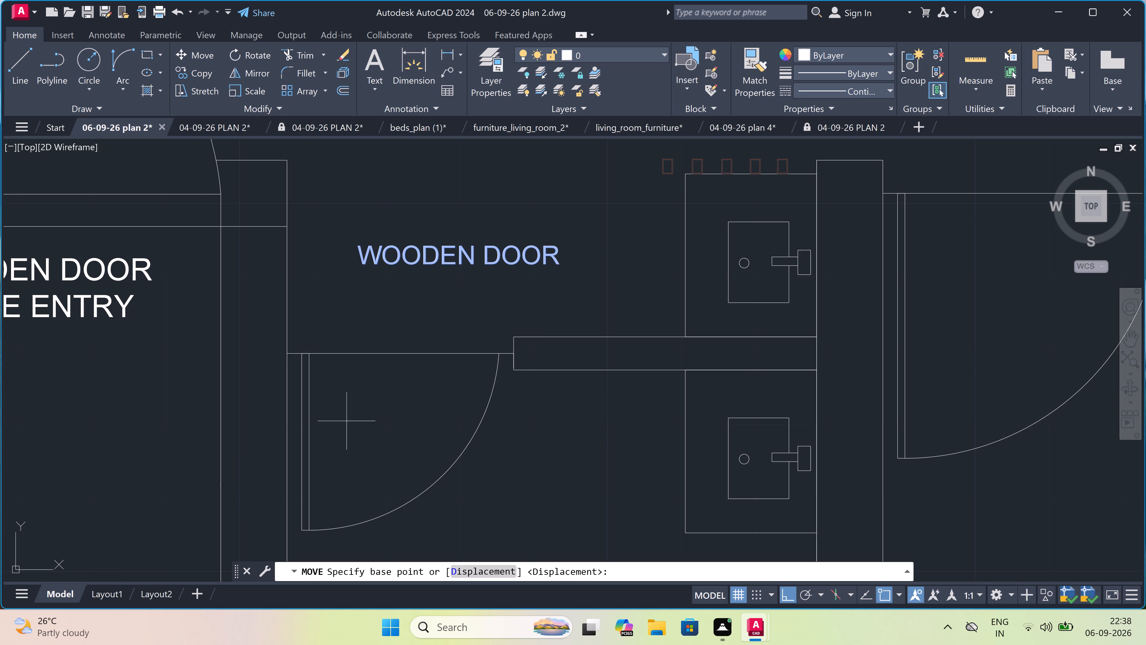
{"action": "left_click", "coordinate": [443, 252]}
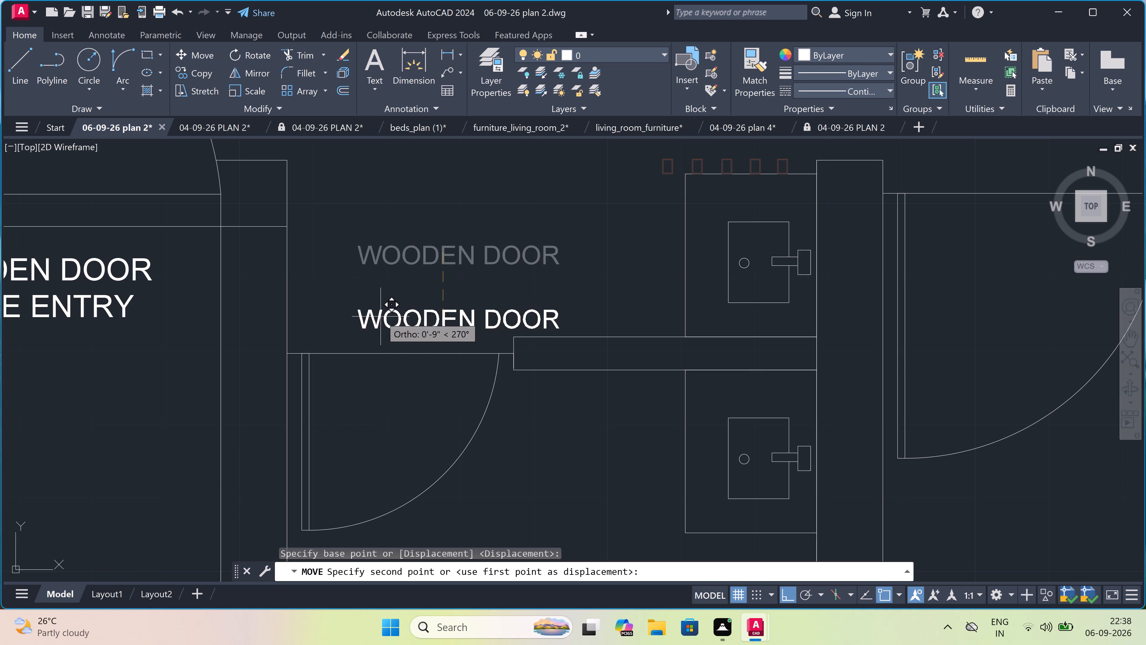
{"action": "key", "text": "F8"}
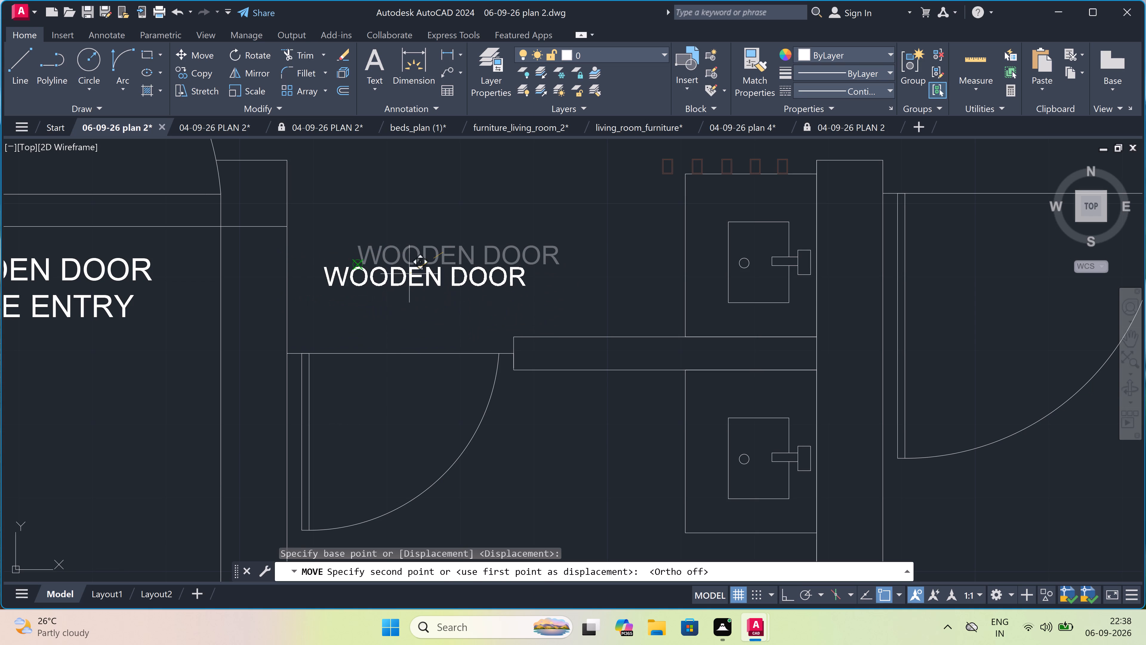
{"action": "left_click", "coordinate": [395, 280]}
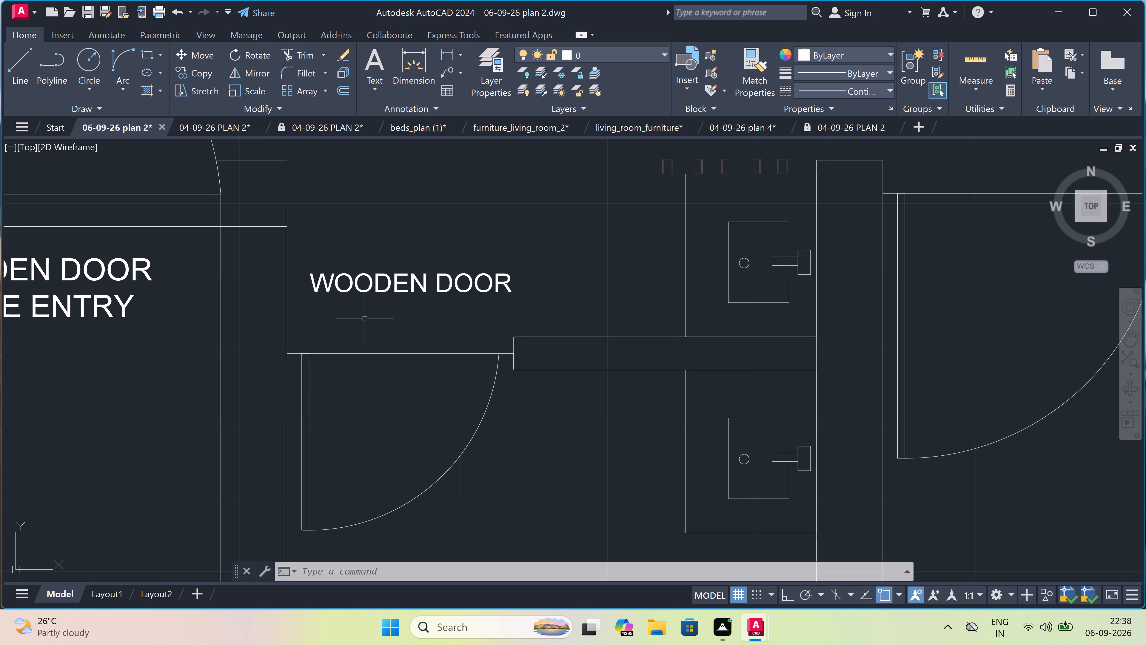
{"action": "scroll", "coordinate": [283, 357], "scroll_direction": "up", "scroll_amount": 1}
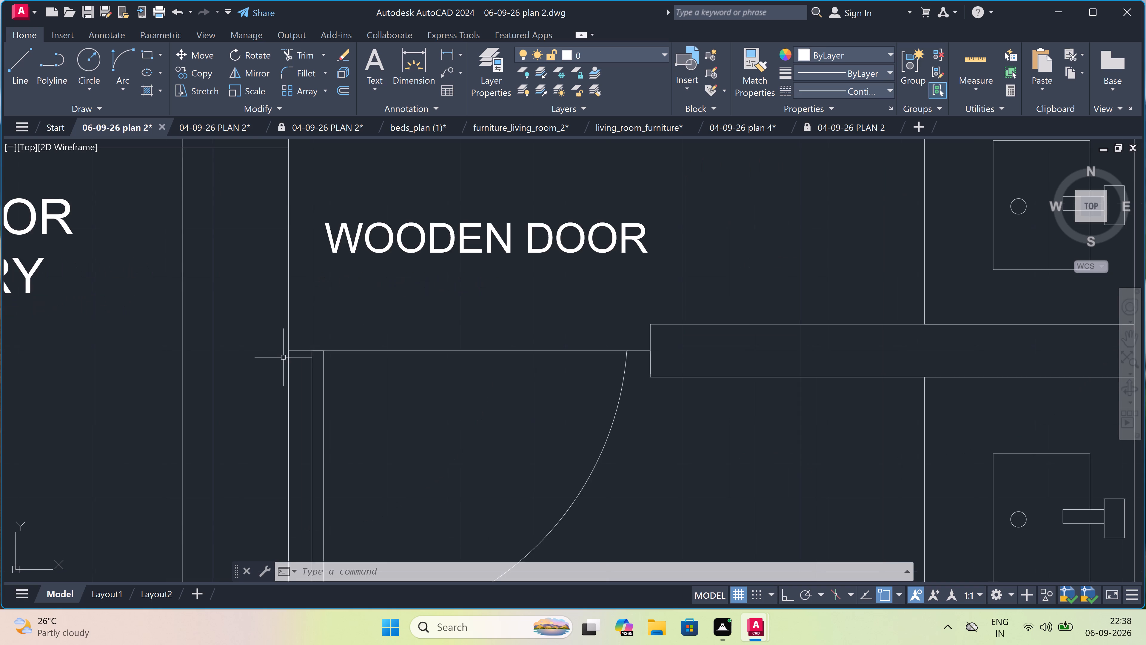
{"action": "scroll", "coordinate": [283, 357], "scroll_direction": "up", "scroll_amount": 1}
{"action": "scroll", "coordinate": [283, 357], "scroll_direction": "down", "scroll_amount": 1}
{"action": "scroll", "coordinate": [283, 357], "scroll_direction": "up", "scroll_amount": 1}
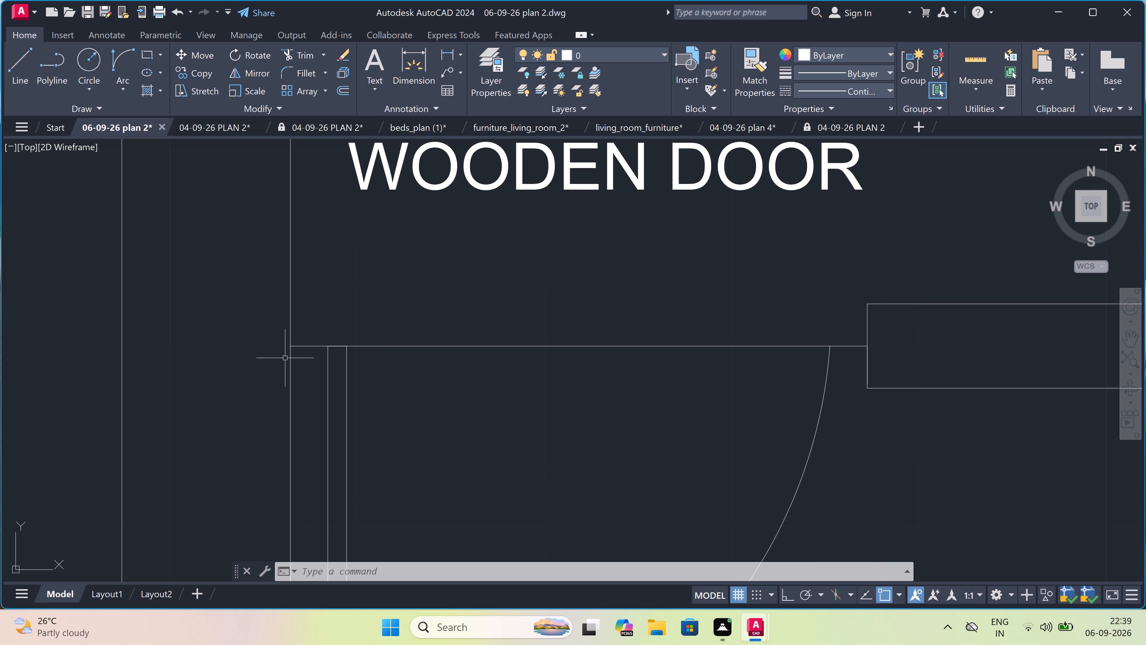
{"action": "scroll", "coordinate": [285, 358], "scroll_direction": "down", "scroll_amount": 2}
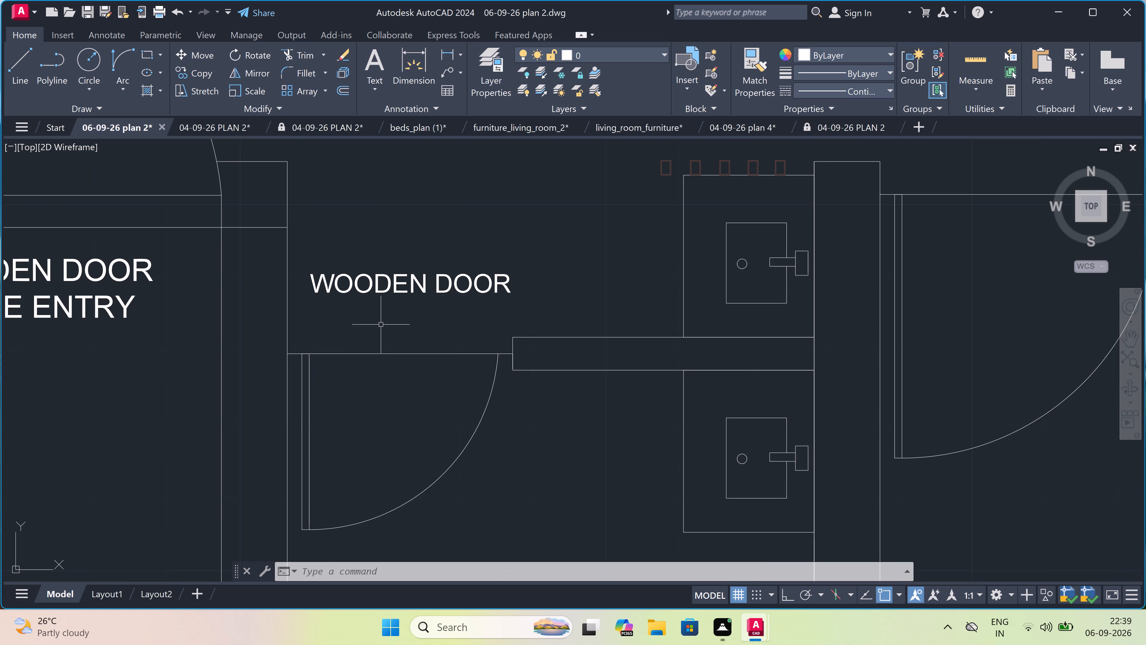
Copy the WOODEN DOOR label from the wash-basin door to just above the bedroom door opening, south of the WOODEN PARTITION label.
{"action": "scroll", "coordinate": [408, 327], "scroll_direction": "down", "scroll_amount": 2}
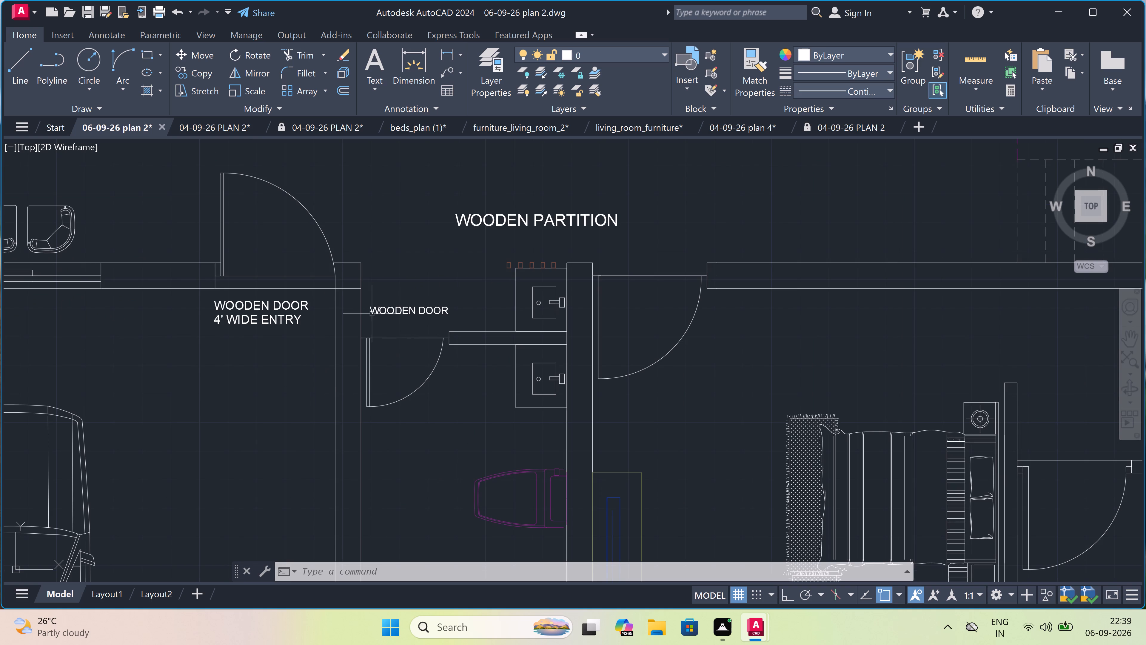
{"action": "left_click", "coordinate": [398, 309]}
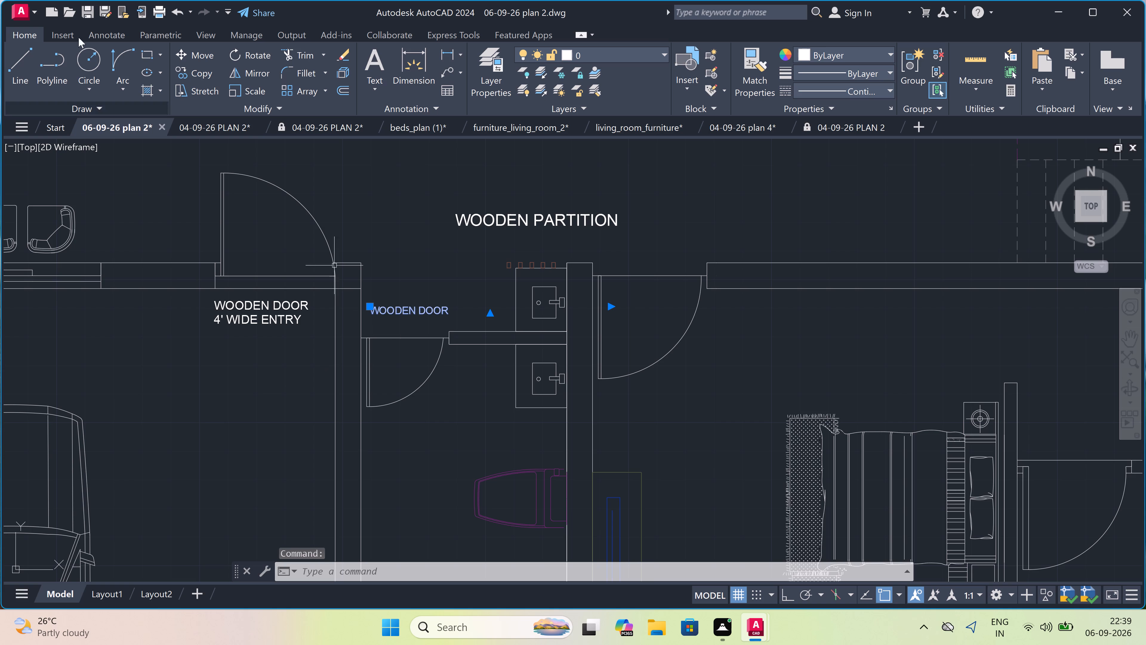
{"action": "left_click", "coordinate": [209, 72]}
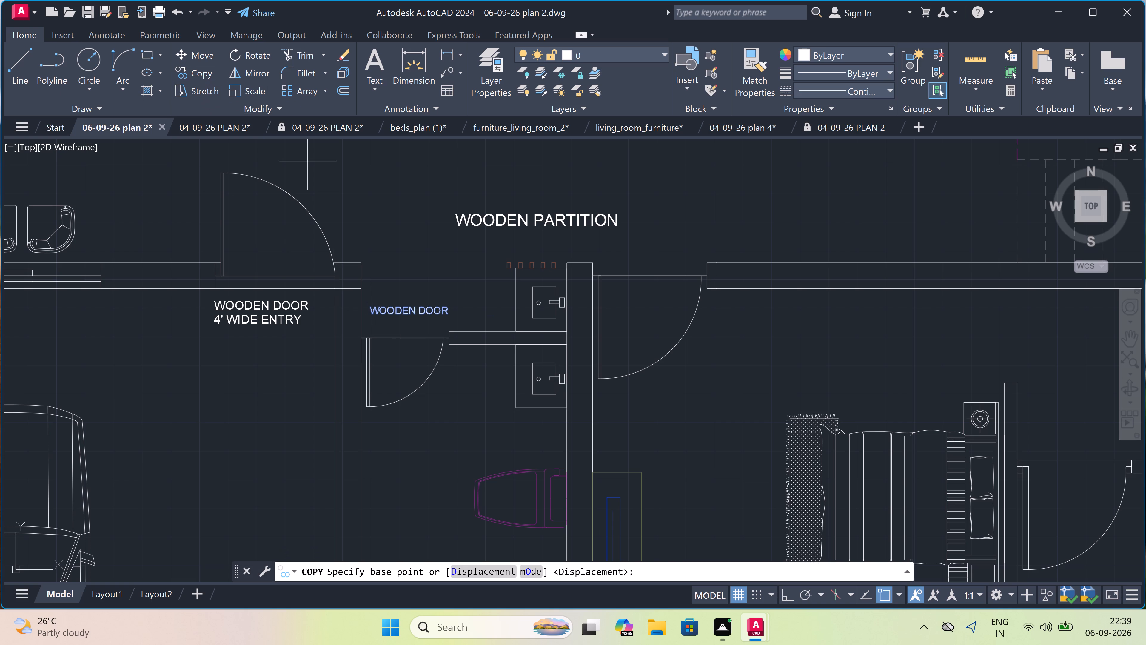
{"action": "double_click", "coordinate": [400, 313]}
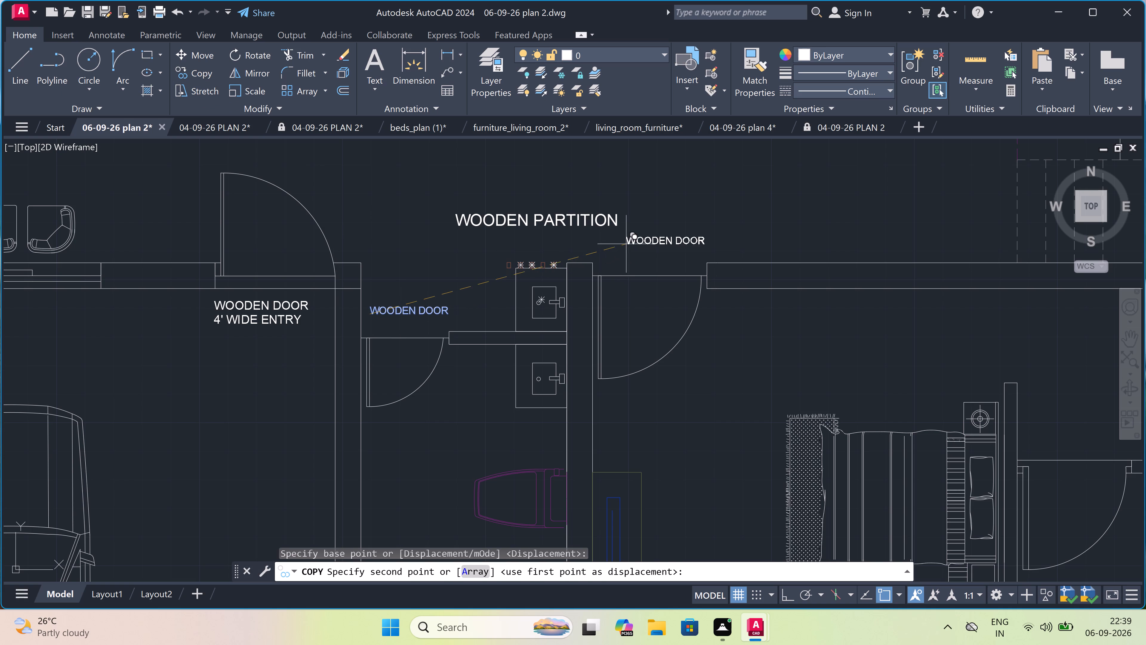
{"action": "scroll", "coordinate": [1145, 10], "scroll_direction": "up", "scroll_amount": 2}
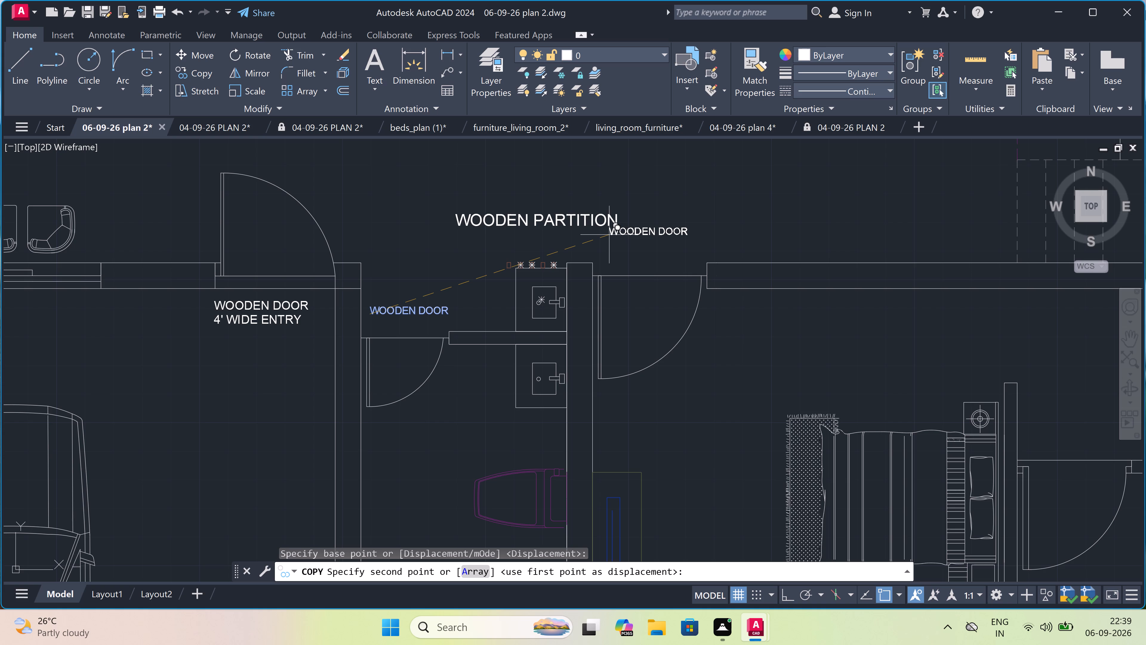
{"action": "scroll", "coordinate": [1145, 17], "scroll_direction": "up", "scroll_amount": 2}
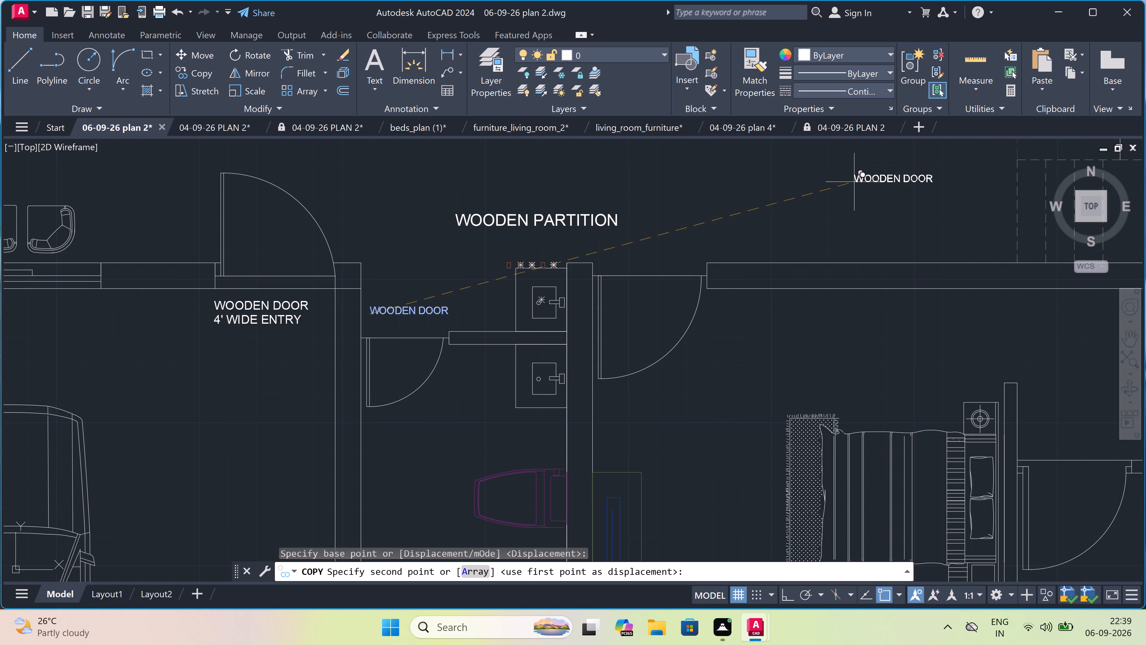
{"action": "scroll", "coordinate": [606, 238], "scroll_direction": "up", "scroll_amount": 1}
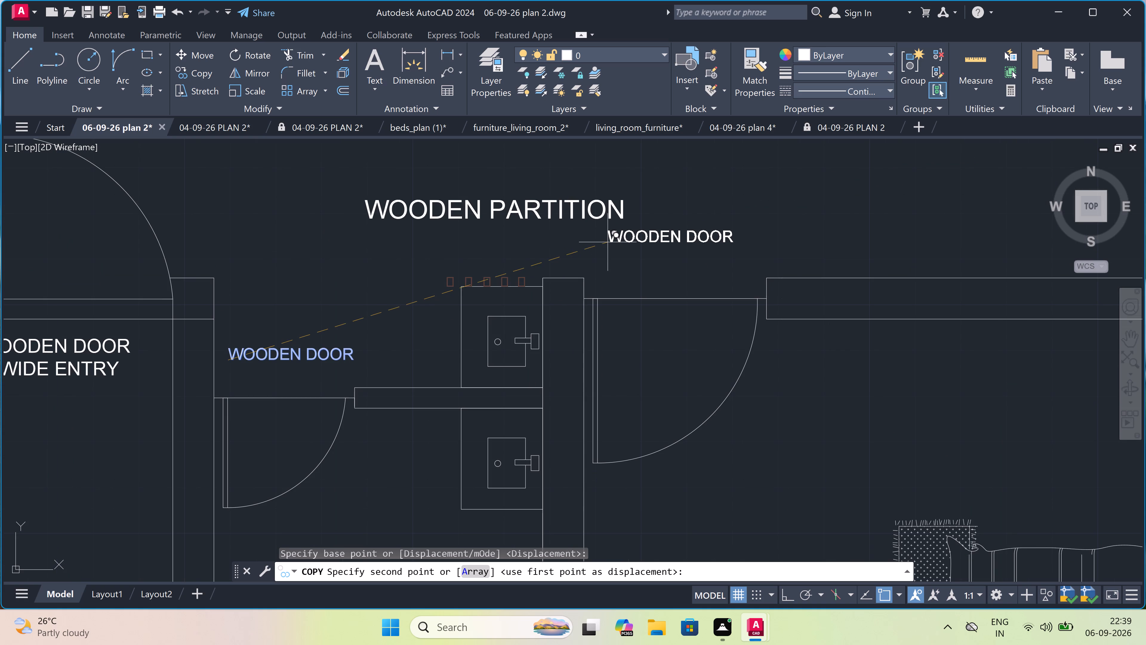
{"action": "left_click", "coordinate": [607, 248]}
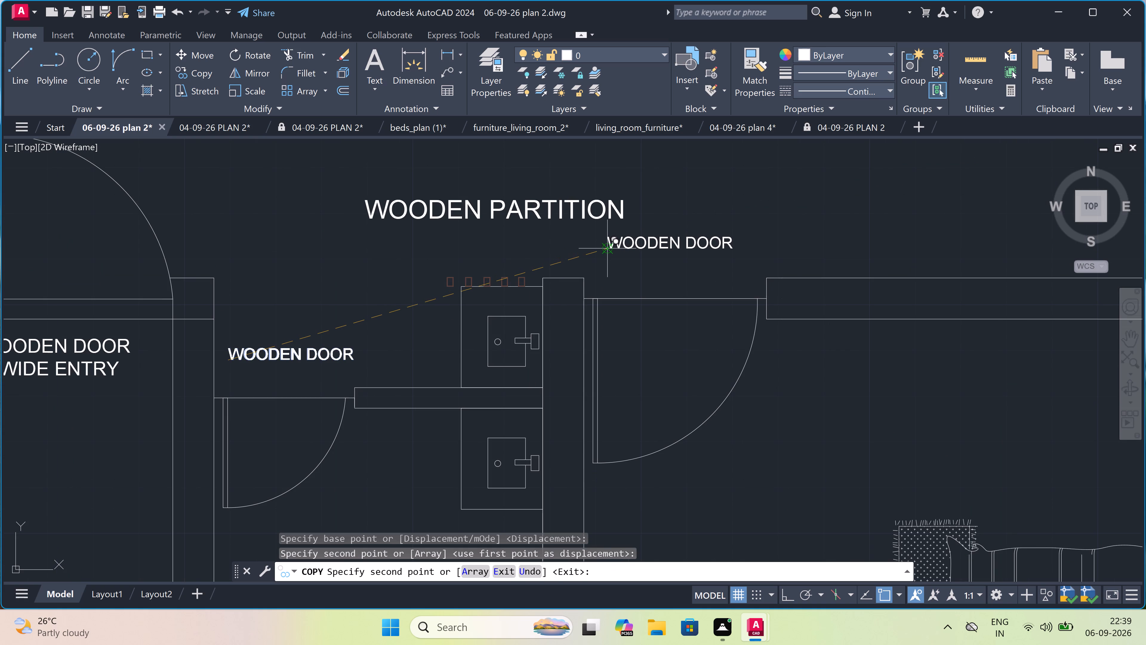
{"action": "type", "text": "``"}
{"action": "key", "text": "Escape"}
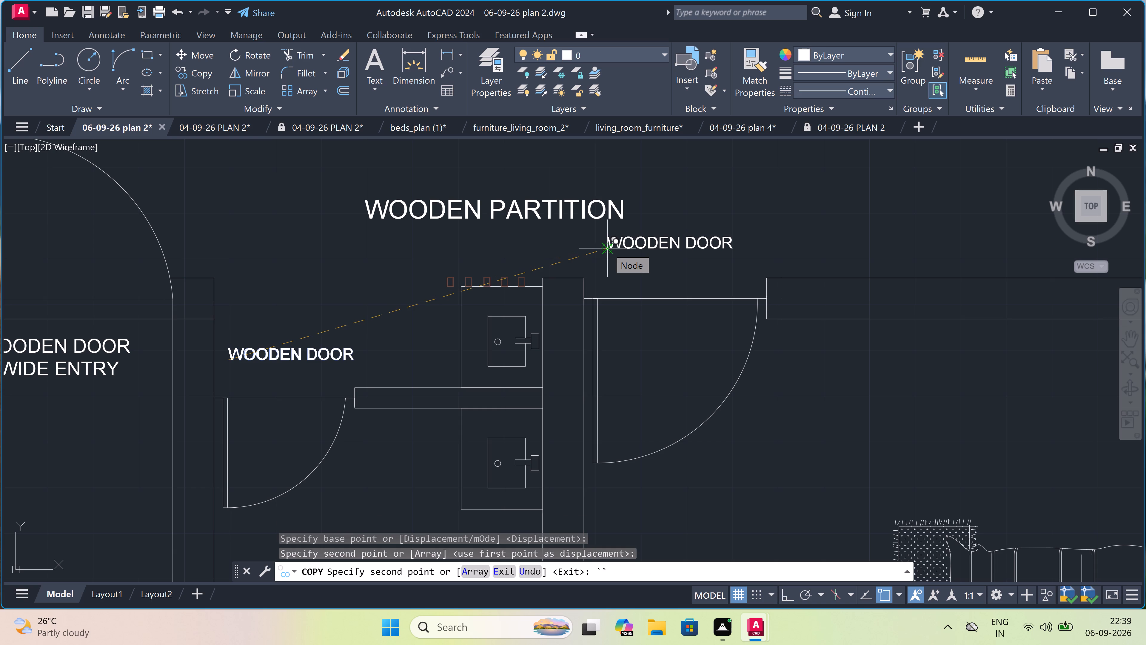
Add multiline text reading STUDY TABLE in the open space just east of the parked car.
{"action": "scroll", "coordinate": [610, 248], "scroll_direction": "down", "scroll_amount": 1}
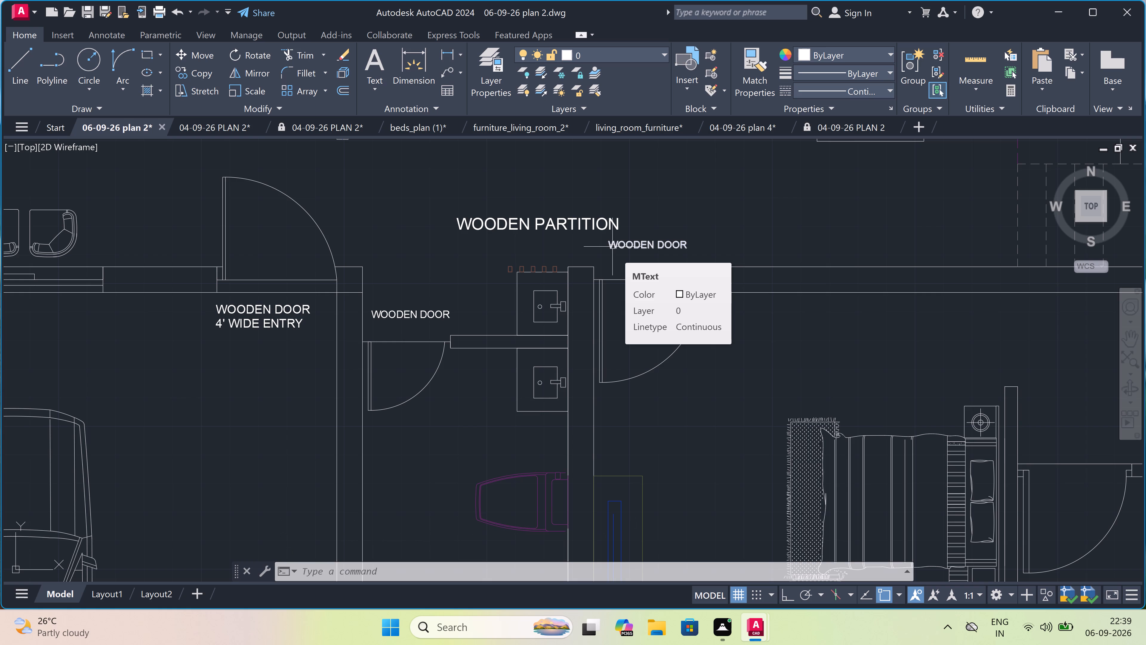
{"action": "scroll", "coordinate": [612, 247], "scroll_direction": "down", "scroll_amount": 2}
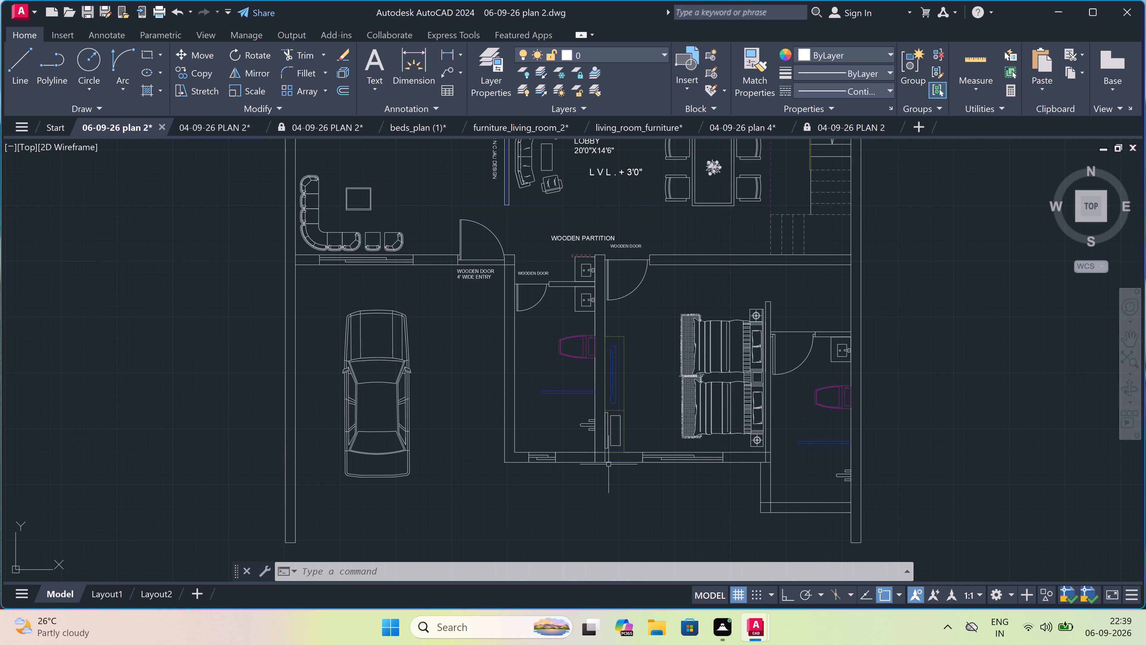
{"action": "scroll", "coordinate": [623, 447], "scroll_direction": "up", "scroll_amount": 3}
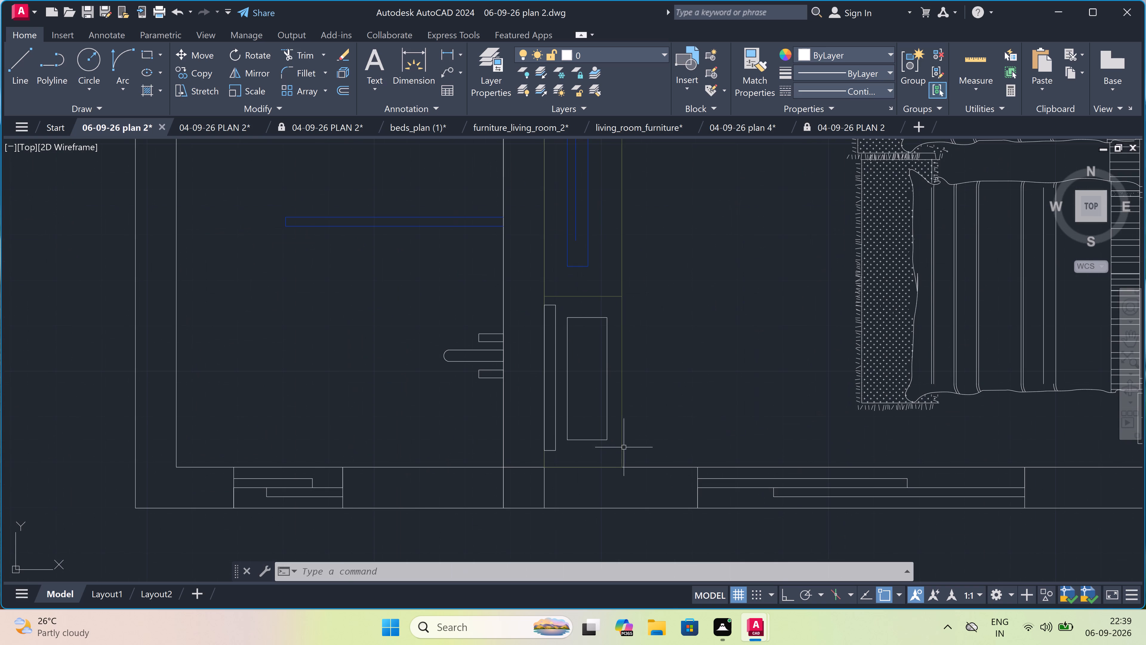
{"action": "scroll", "coordinate": [640, 450], "scroll_direction": "down", "scroll_amount": 2}
{"action": "scroll", "coordinate": [660, 437], "scroll_direction": "up", "scroll_amount": 1}
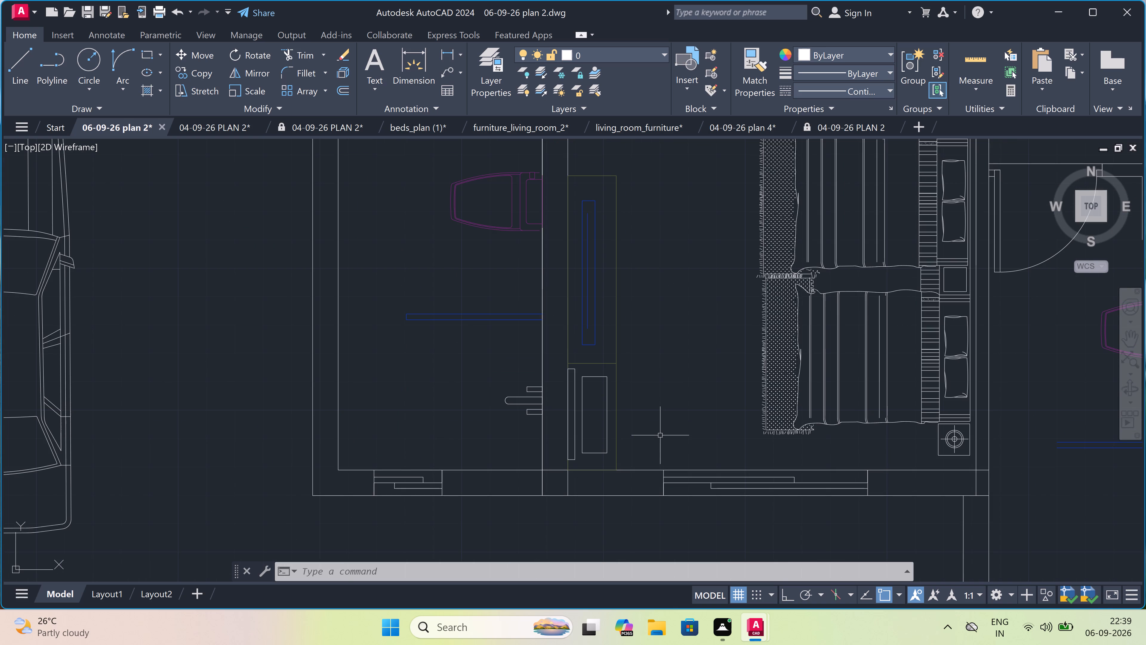
{"action": "type", "text": "MT"}
{"action": "key", "text": "space"}
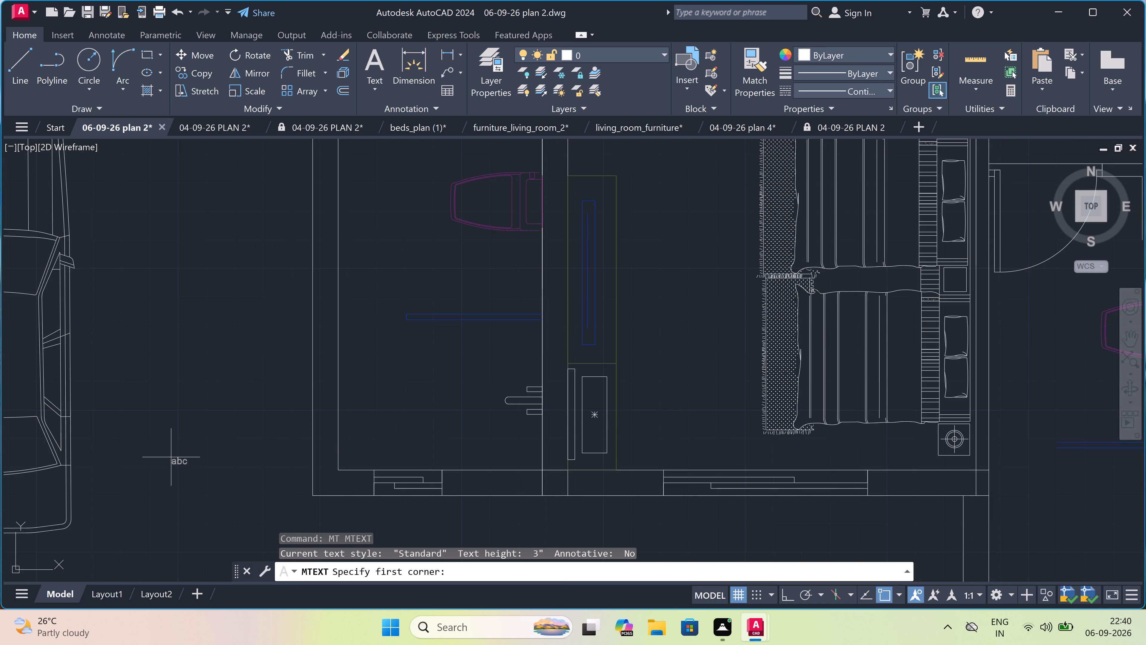
{"action": "left_click_drag", "start_coordinate": [84, 399], "coordinate": [89, 399]}
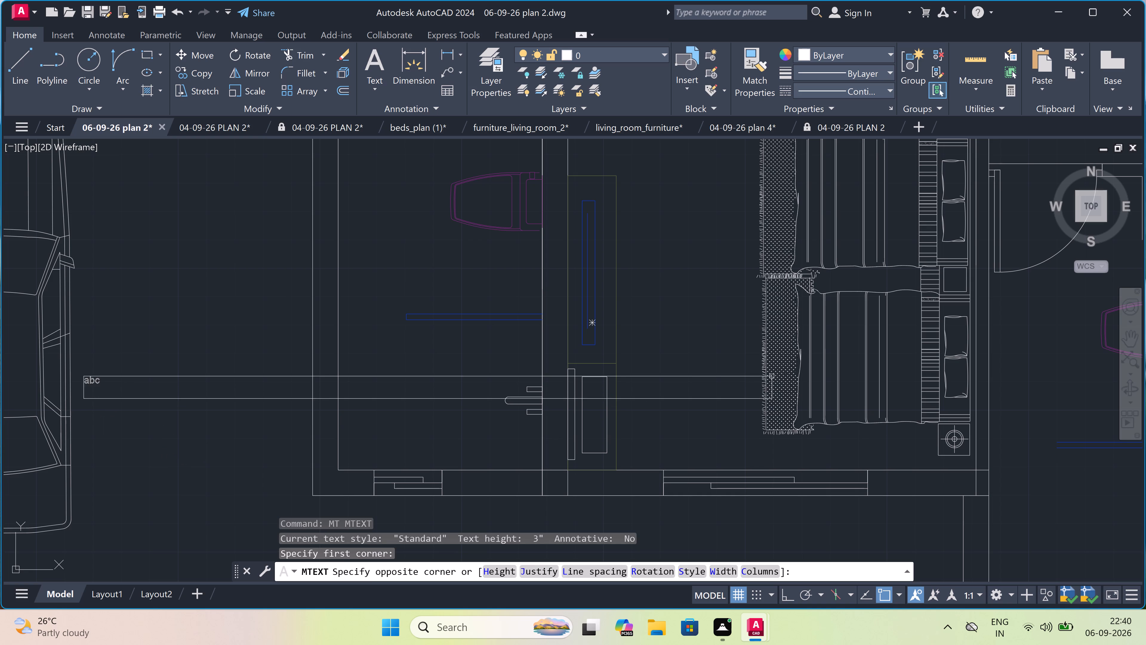
{"action": "left_click", "coordinate": [787, 349]}
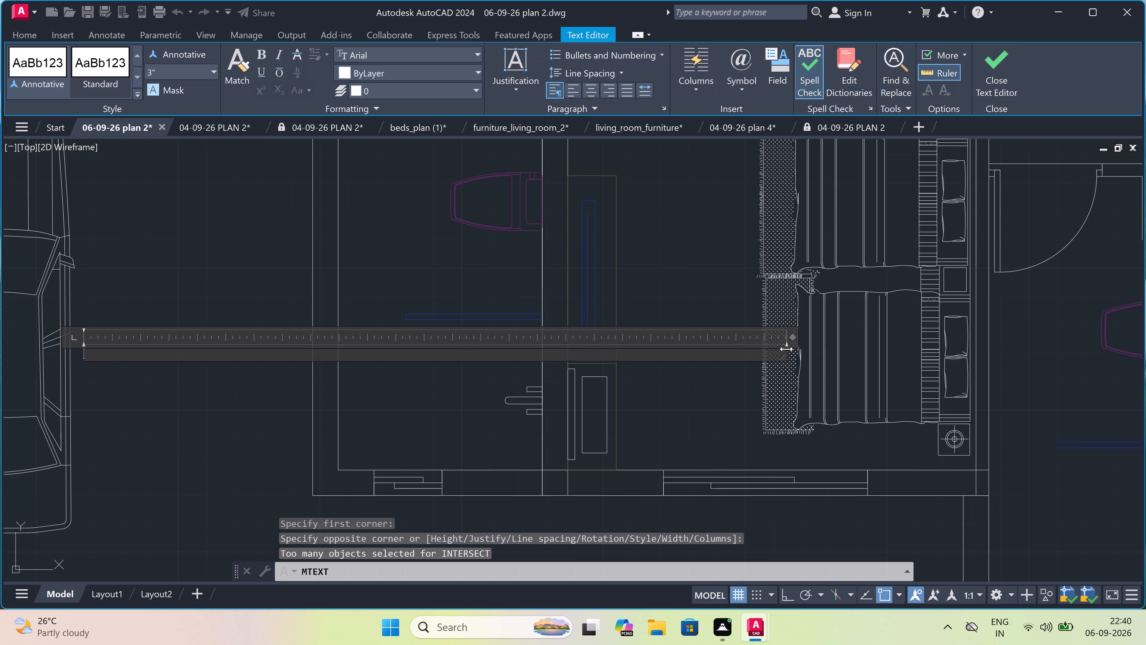
{"action": "key", "text": "s"}
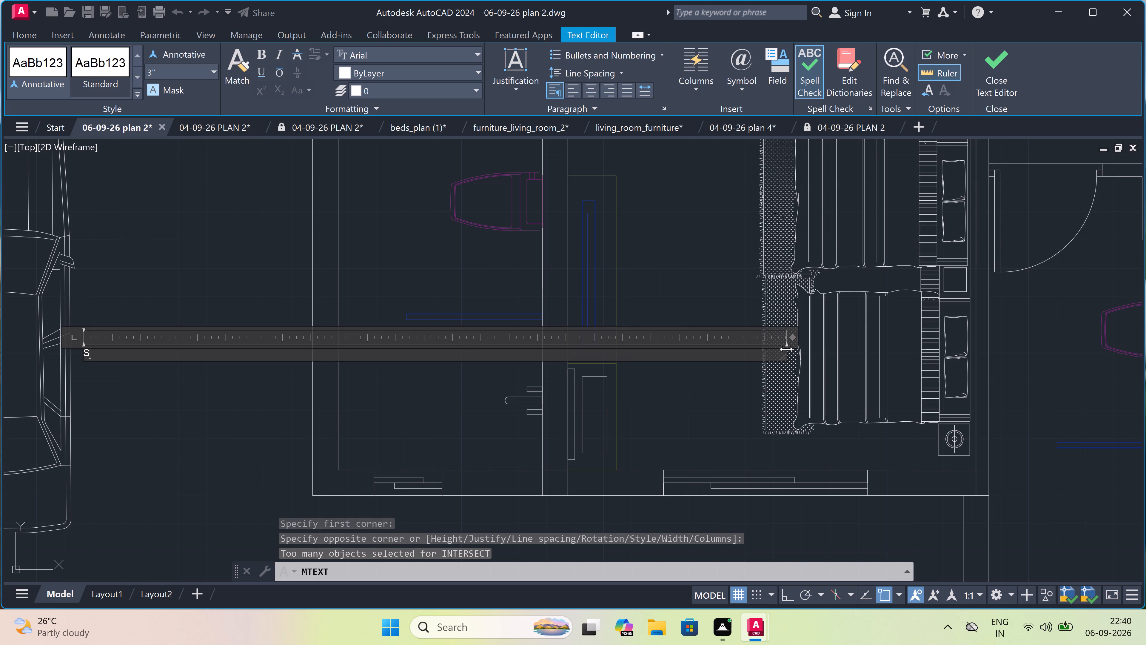
{"action": "key", "text": "t"}
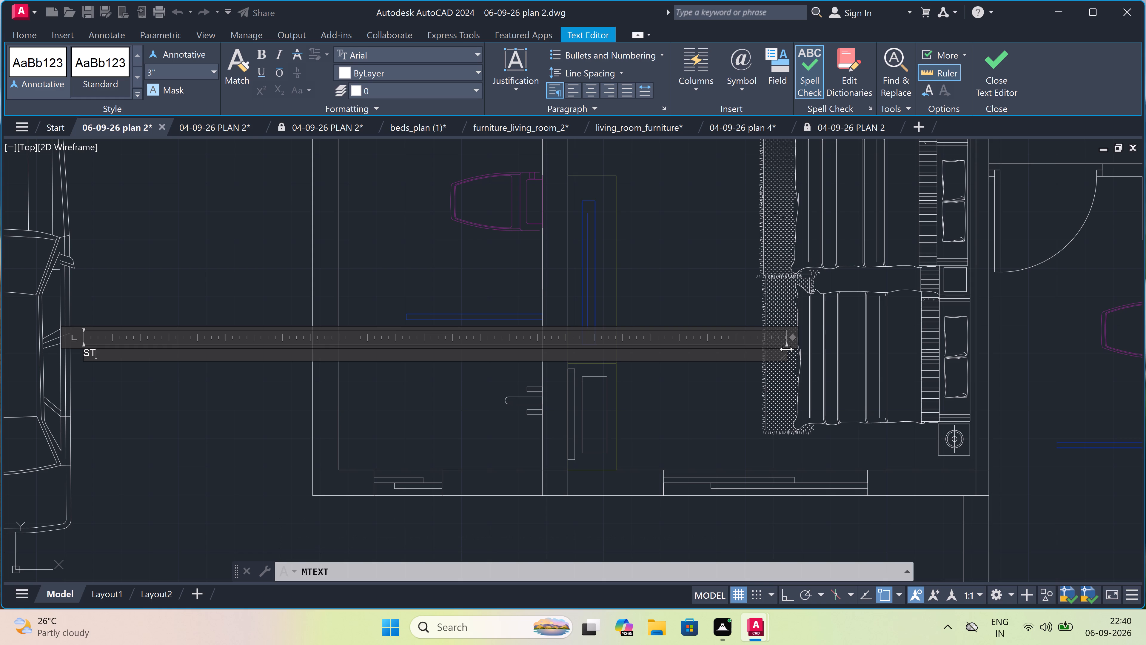
{"action": "type", "text": "UDY"}
{"action": "key", "text": "space"}
{"action": "type", "text": "TABL"}
{"action": "key", "text": "e"}
{"action": "double_click", "coordinate": [133, 388]}
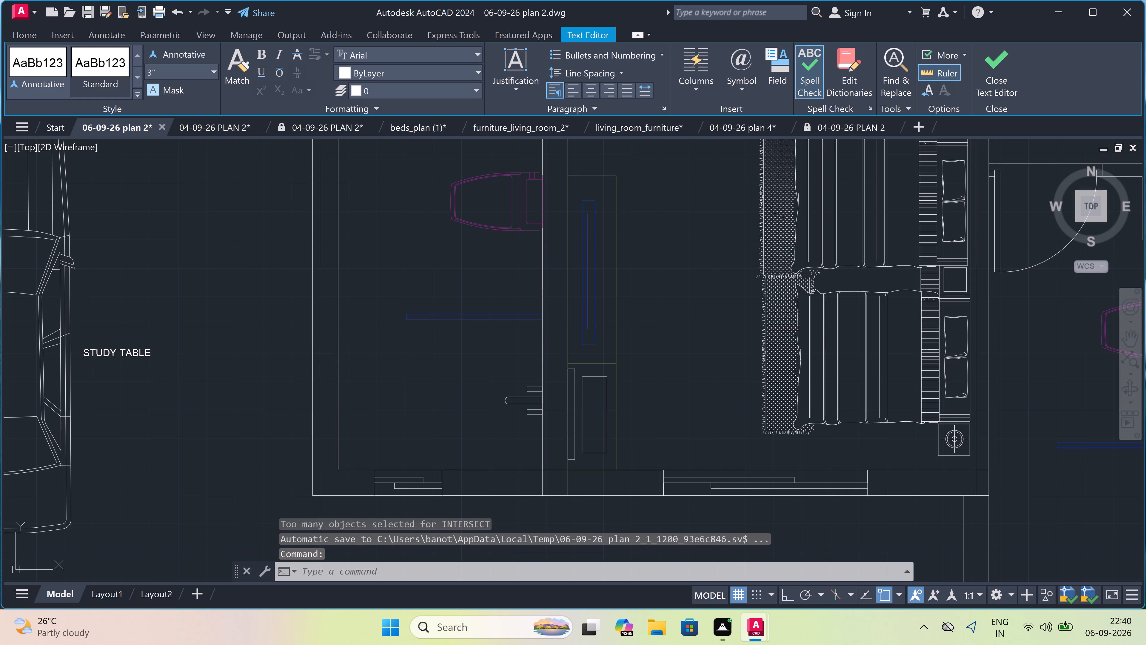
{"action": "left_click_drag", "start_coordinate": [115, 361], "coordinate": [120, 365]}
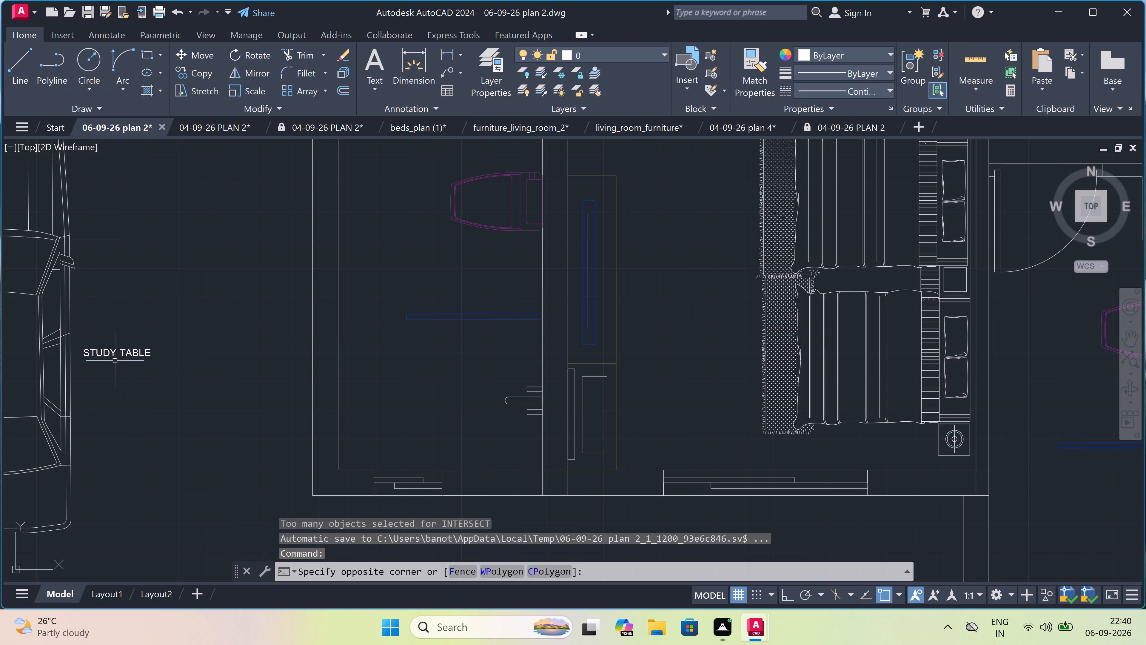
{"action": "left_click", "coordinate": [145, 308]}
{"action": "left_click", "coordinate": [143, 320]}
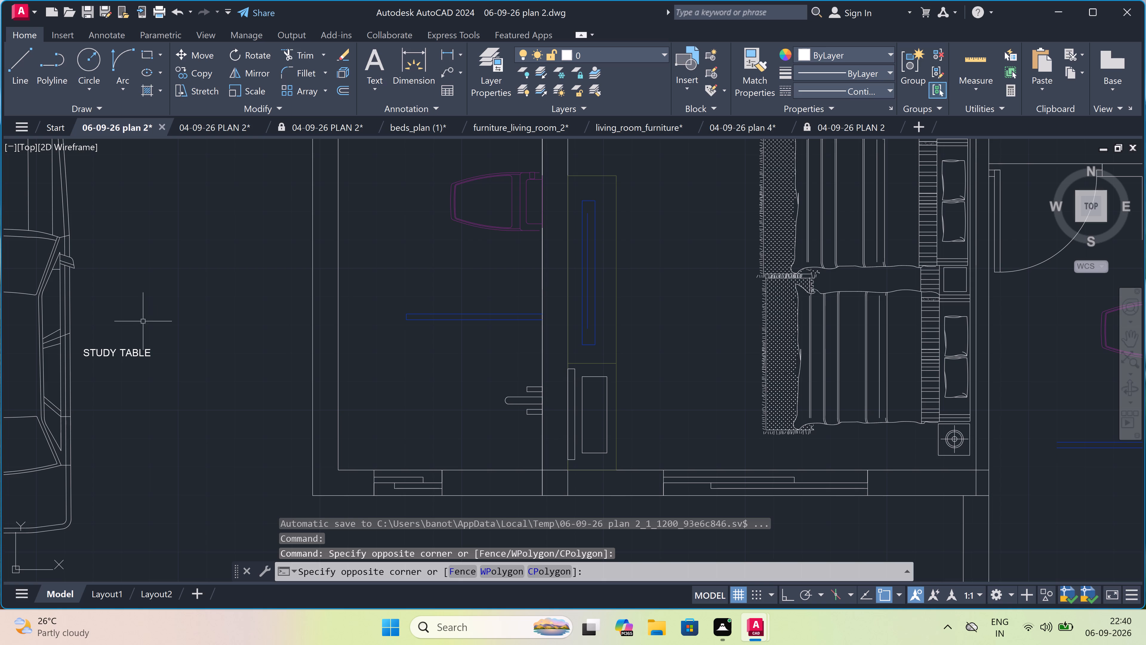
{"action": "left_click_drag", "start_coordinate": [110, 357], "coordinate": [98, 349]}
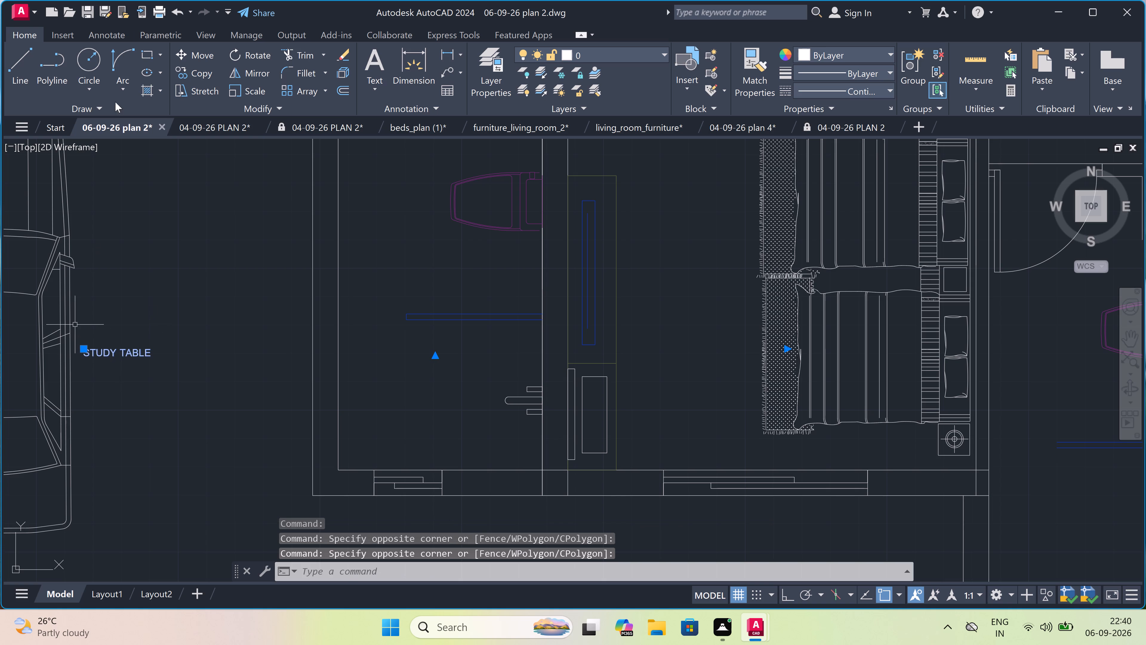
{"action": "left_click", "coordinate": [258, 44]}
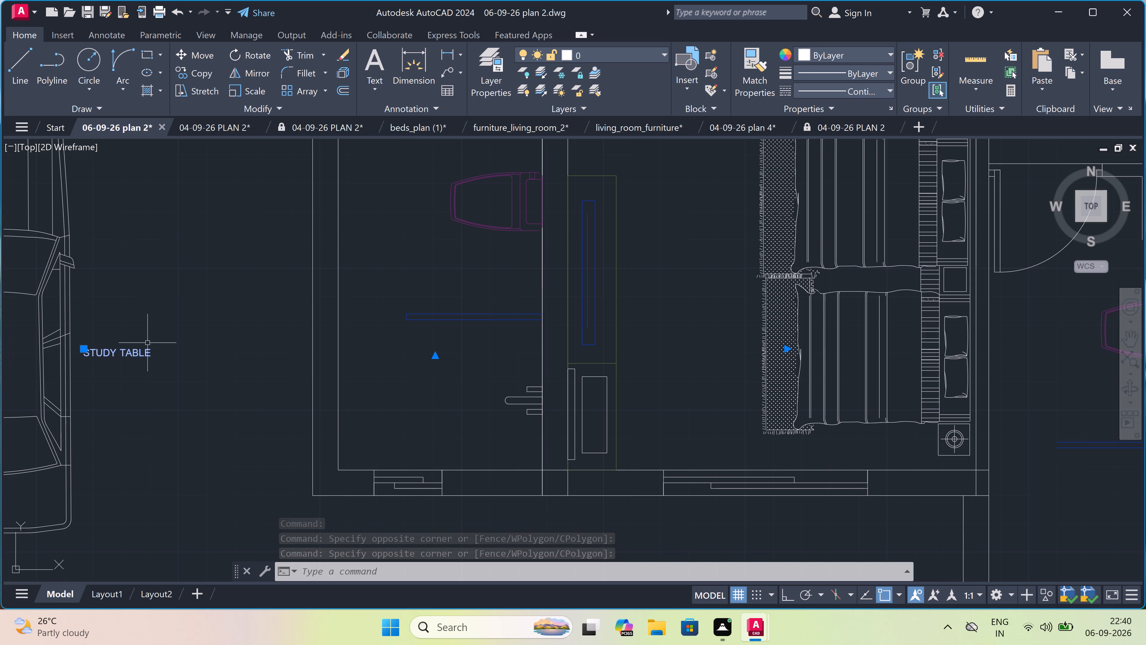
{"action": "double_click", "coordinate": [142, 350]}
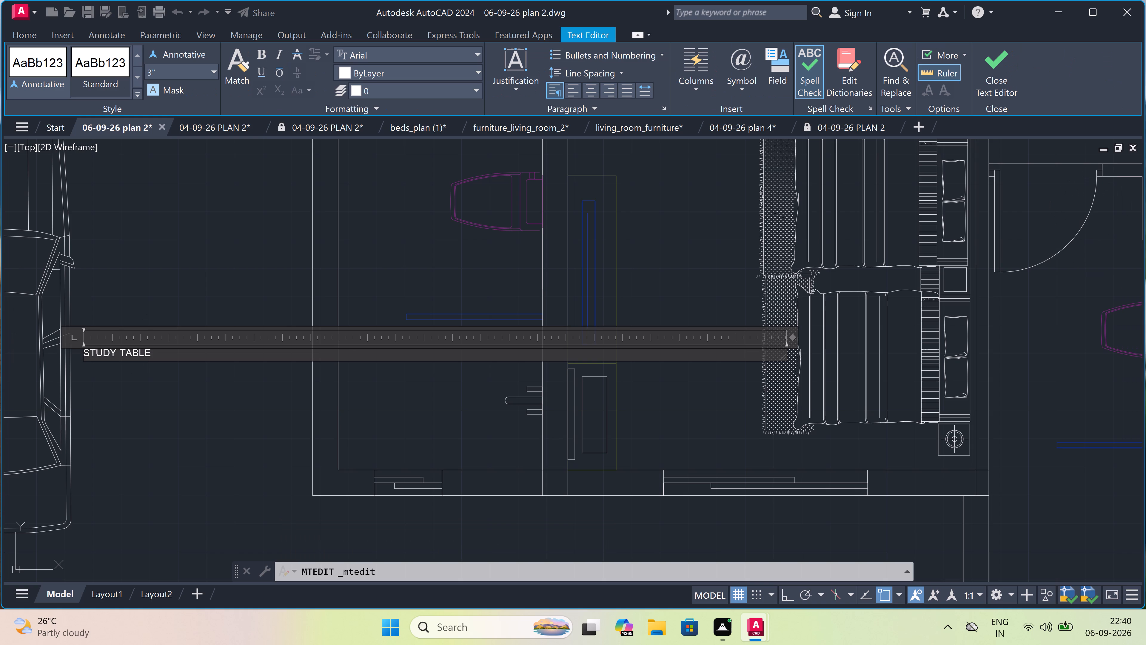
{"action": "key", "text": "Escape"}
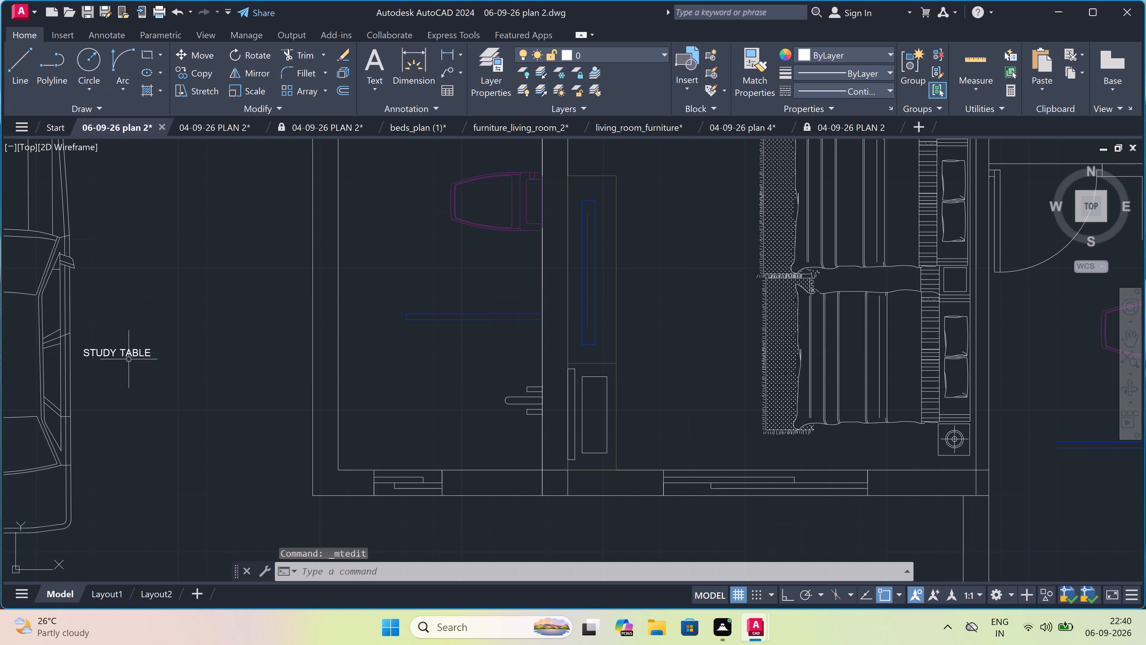
Rotate the STUDY TABLE label 90° with Ortho on so it reads vertically upward.
{"action": "left_click", "coordinate": [127, 350]}
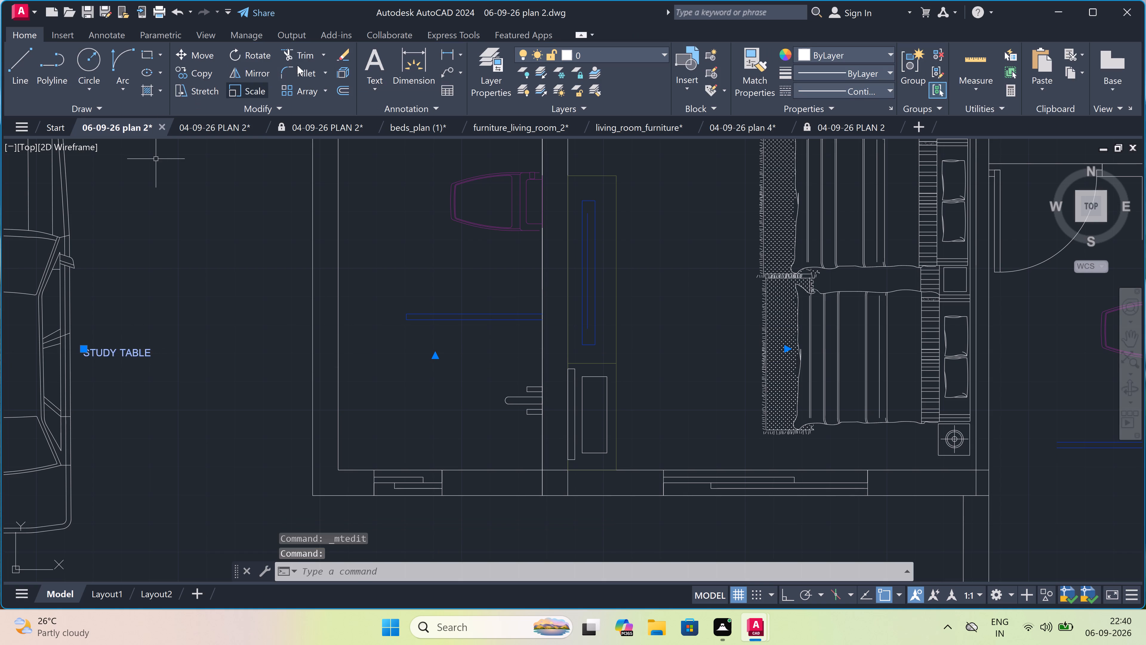
{"action": "left_click_drag", "start_coordinate": [258, 53], "coordinate": [262, 53]}
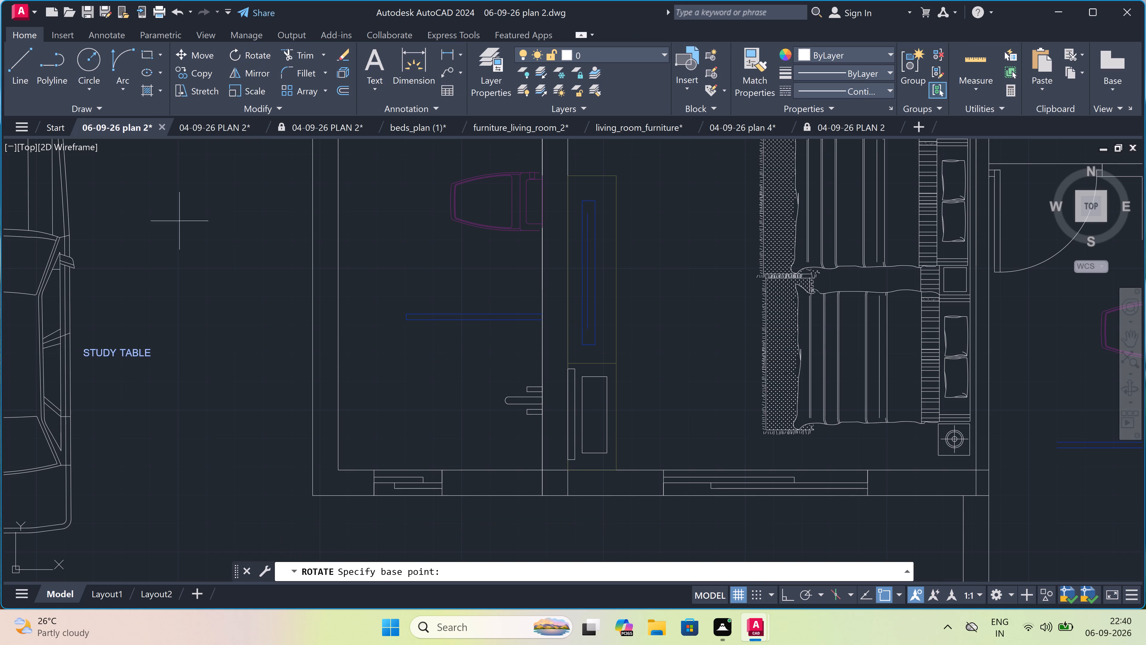
{"action": "left_click", "coordinate": [142, 350]}
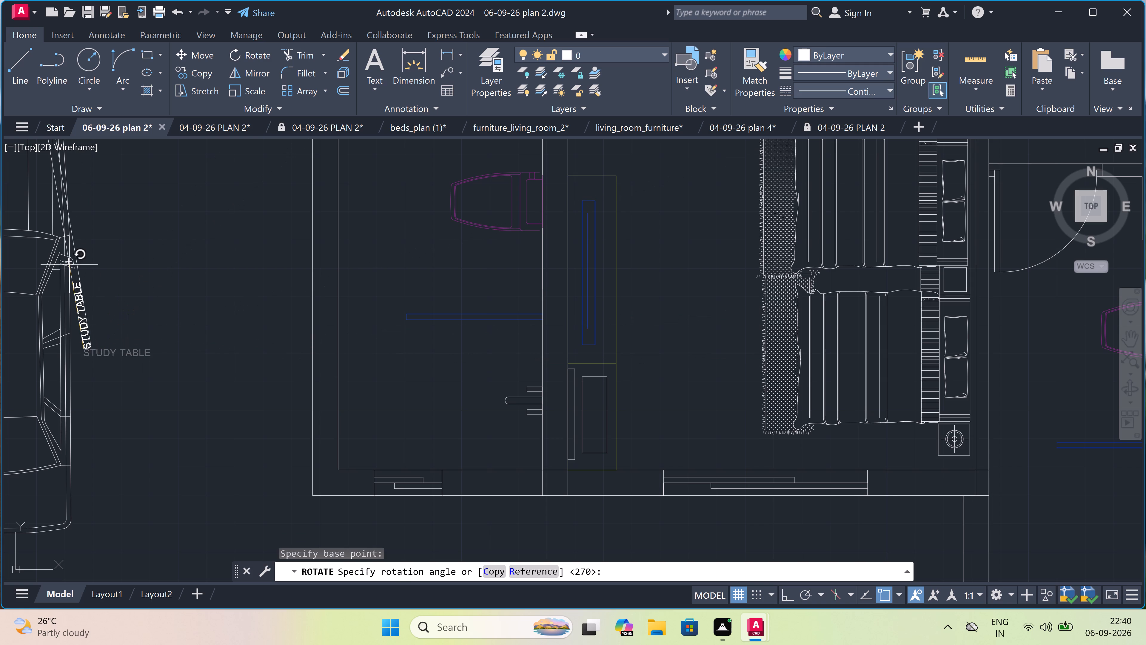
{"action": "key", "text": "F8"}
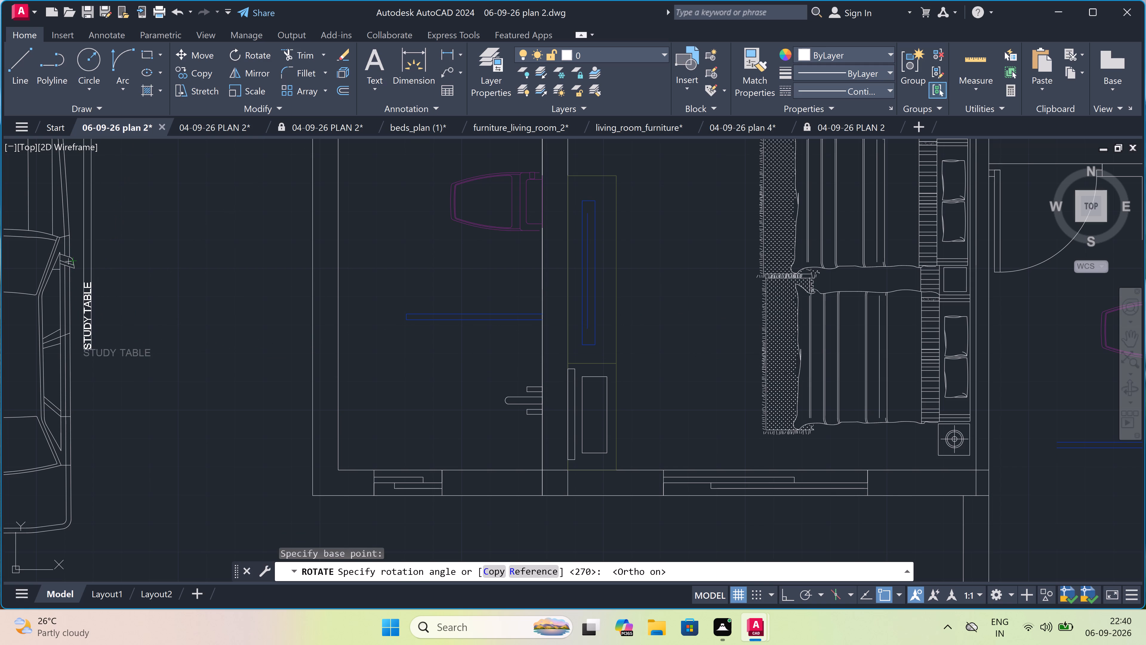
{"action": "left_click", "coordinate": [130, 219]}
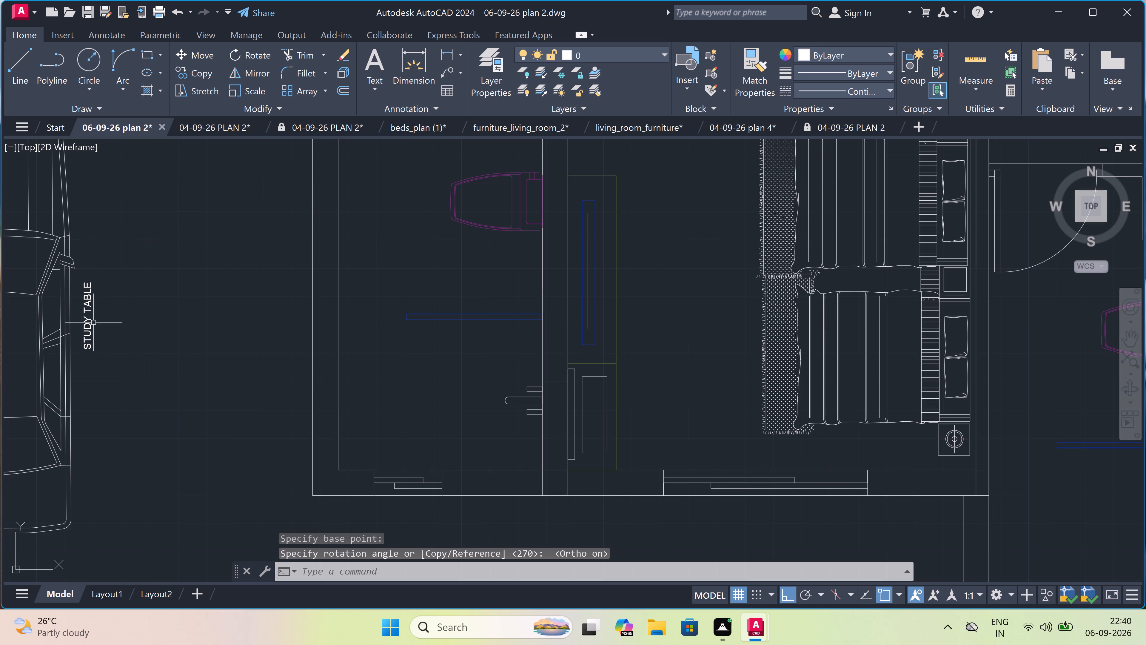
With Ortho off, move the vertical STUDY TABLE label into the bedroom, just east of the study table along the west wall.
{"action": "left_click", "coordinate": [81, 316]}
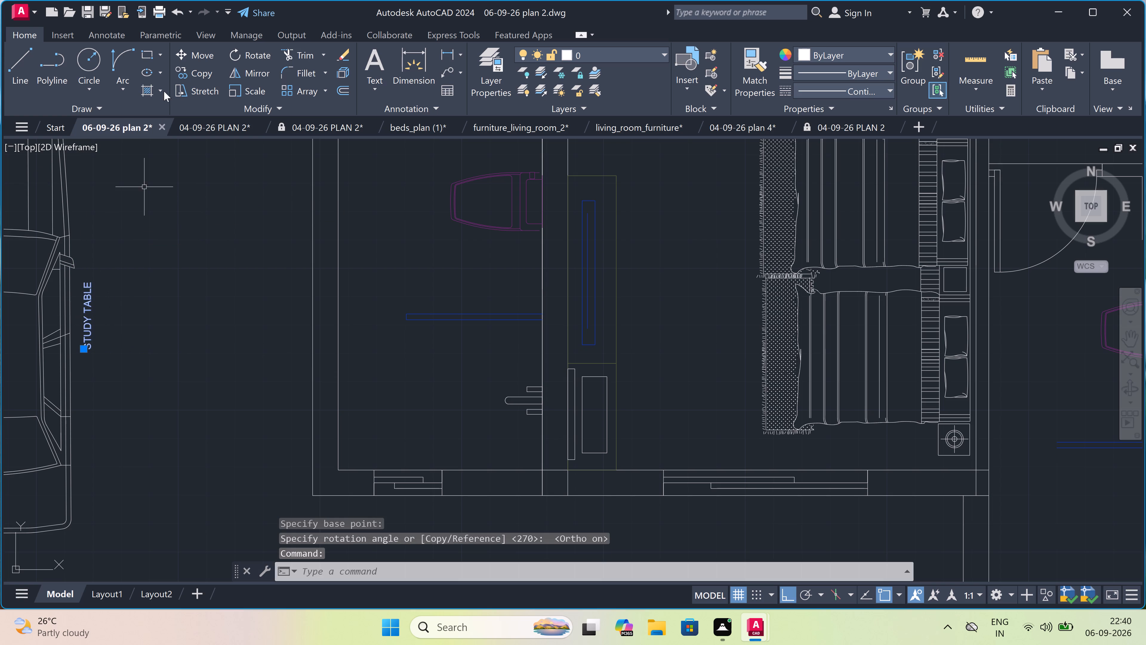
{"action": "left_click_drag", "start_coordinate": [201, 55], "coordinate": [200, 59]}
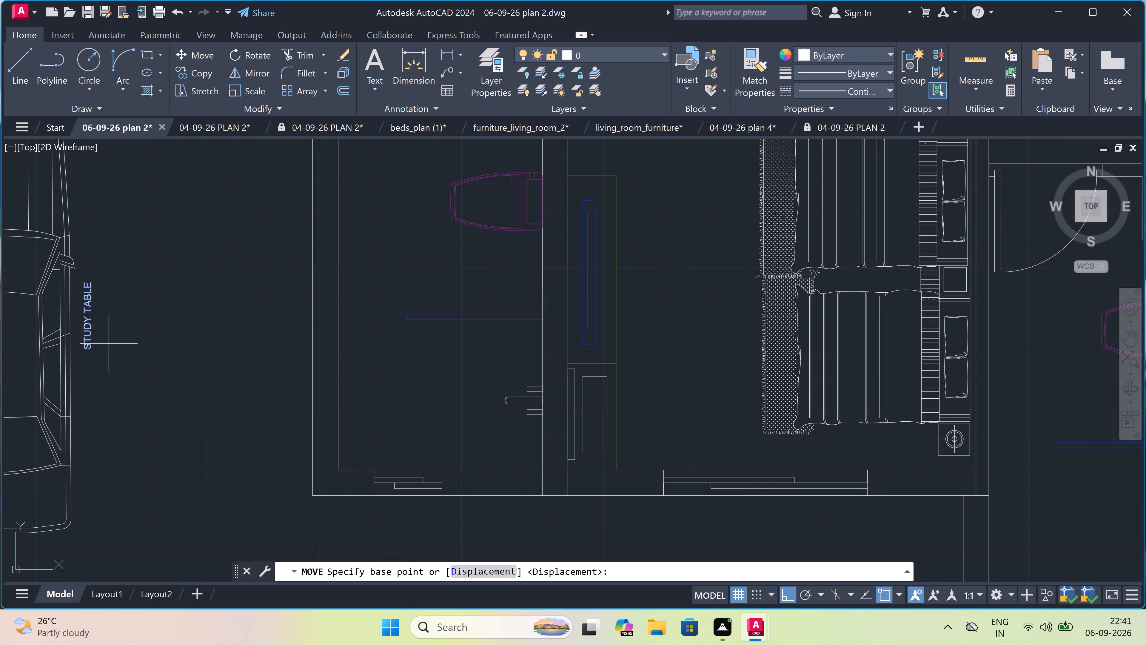
{"action": "left_click", "coordinate": [87, 333]}
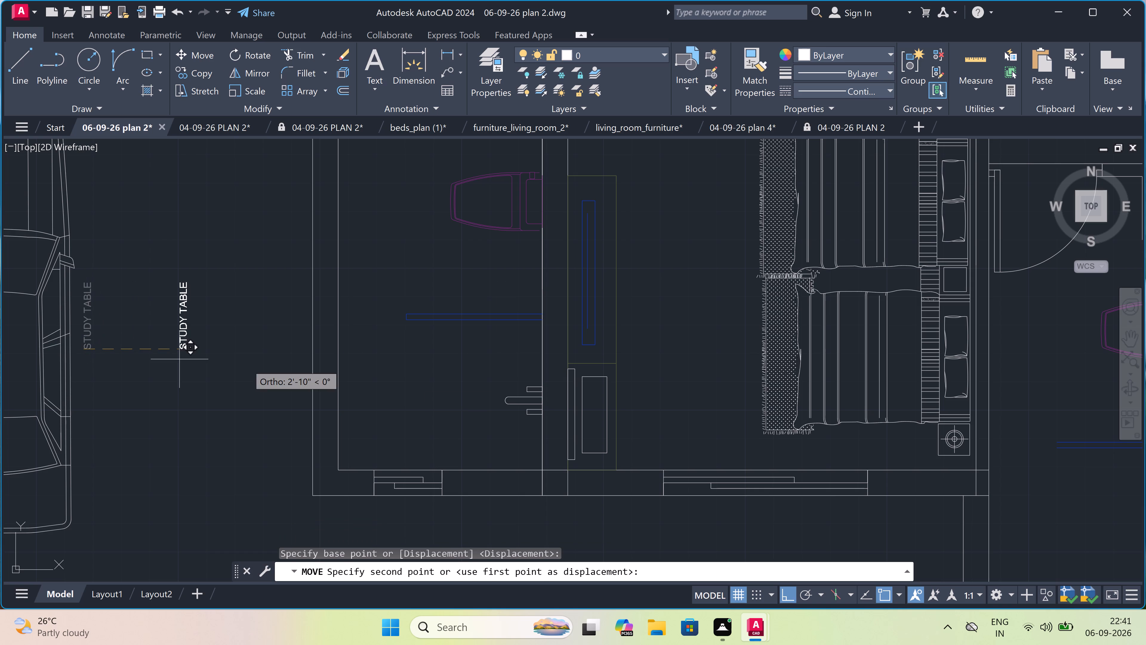
{"action": "key", "text": "F8"}
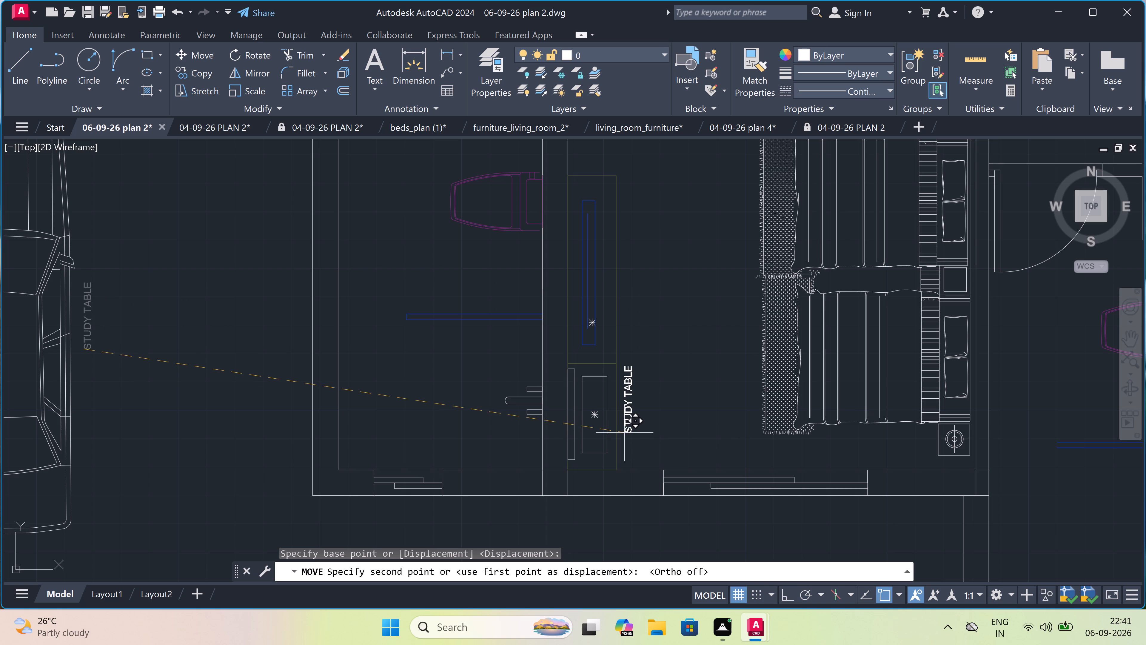
{"action": "left_click", "coordinate": [631, 433]}
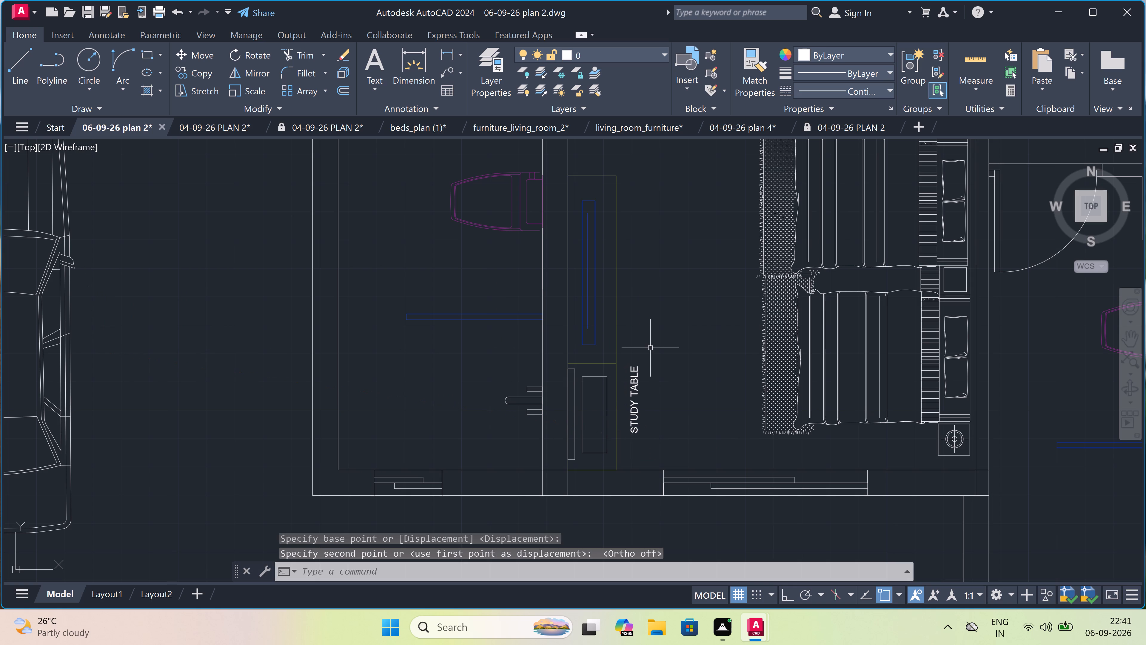
Add multiline text reading MODERN TV in the bedroom between the TV unit and the bed.
{"action": "scroll", "coordinate": [681, 261], "scroll_direction": "up", "scroll_amount": 3}
{"action": "scroll", "coordinate": [681, 262], "scroll_direction": "down", "scroll_amount": 3}
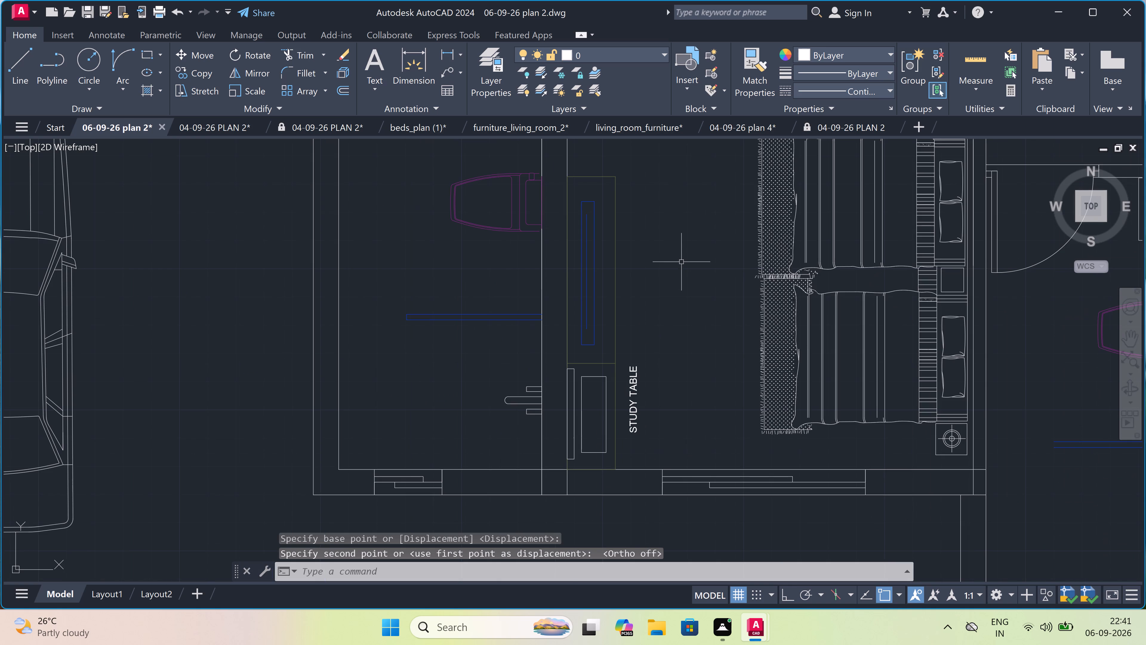
{"action": "type", "text": "MT"}
{"action": "key", "text": "space"}
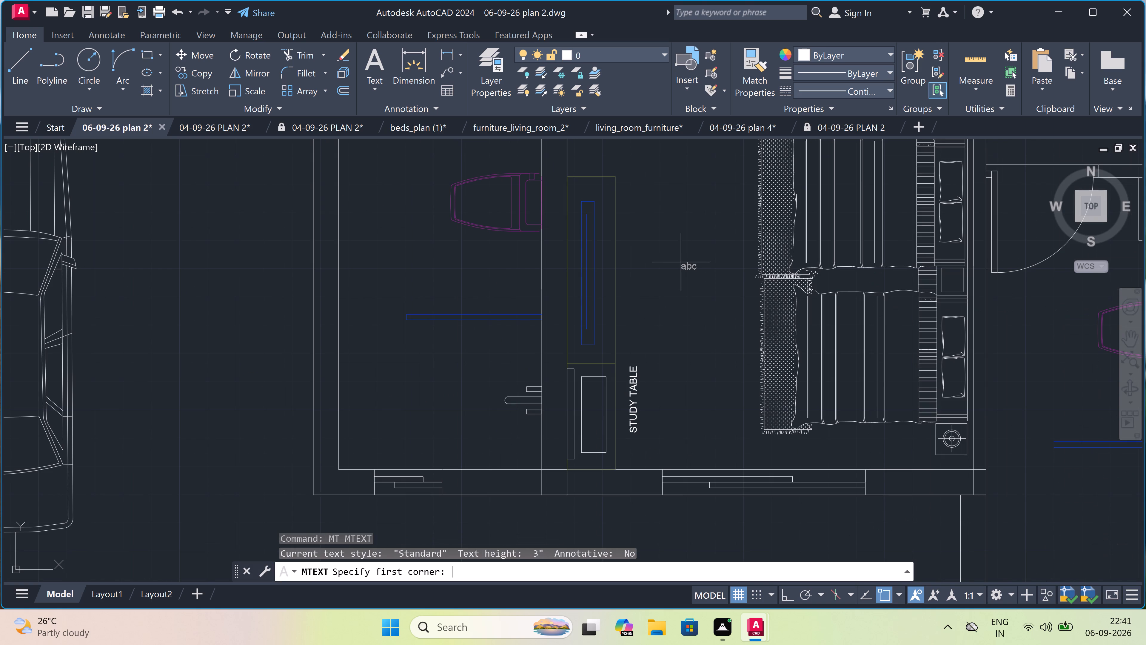
{"action": "left_click", "coordinate": [663, 247]}
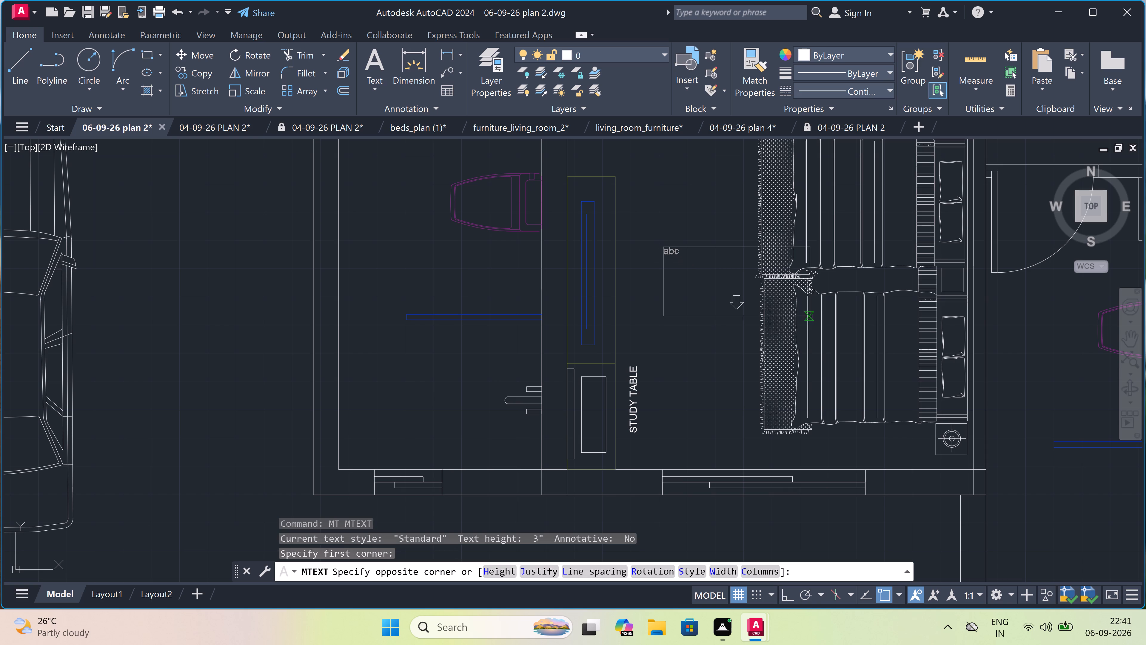
{"action": "left_click", "coordinate": [986, 324]}
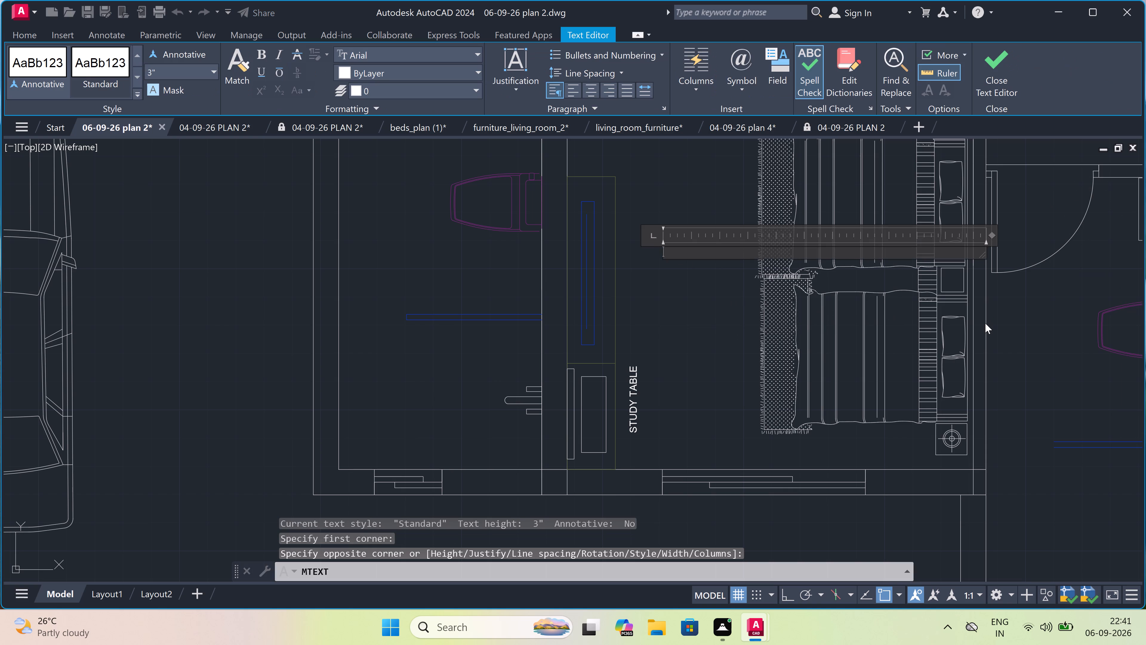
{"action": "type", "text": "MO"}
{"action": "type", "text": "DERN"}
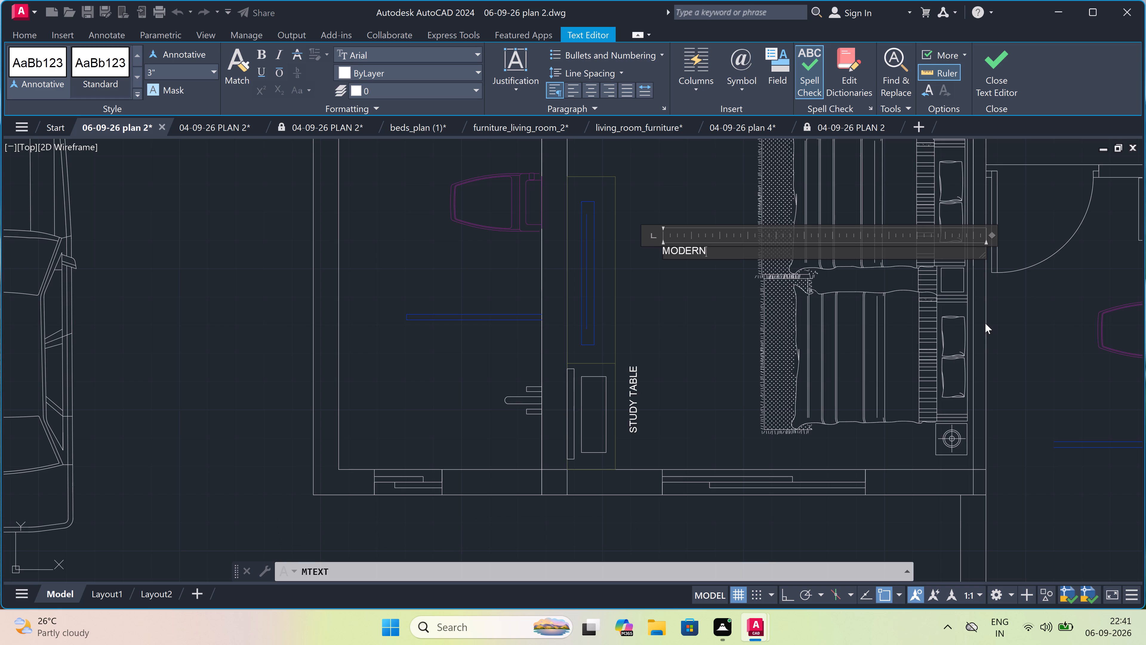
{"action": "key", "text": "space"}
{"action": "type", "text": "TV"}
{"action": "left_click", "coordinate": [642, 263]}
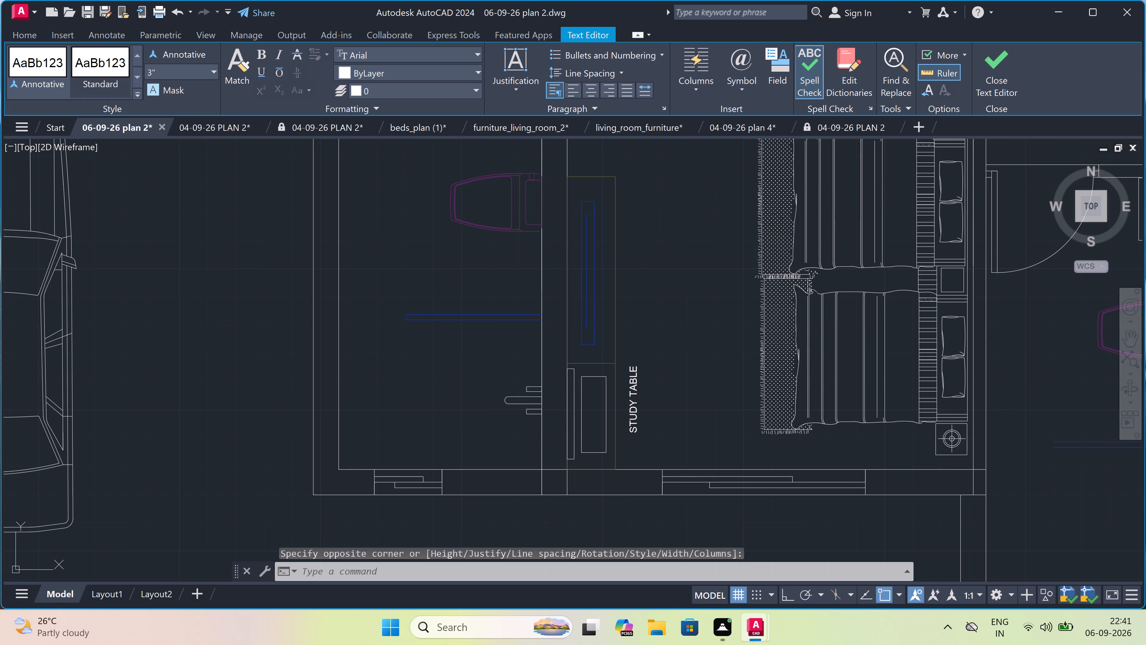
Rotate the MODERN TV label 90° with Ortho on so it reads vertically upward.
{"action": "left_click", "coordinate": [674, 249]}
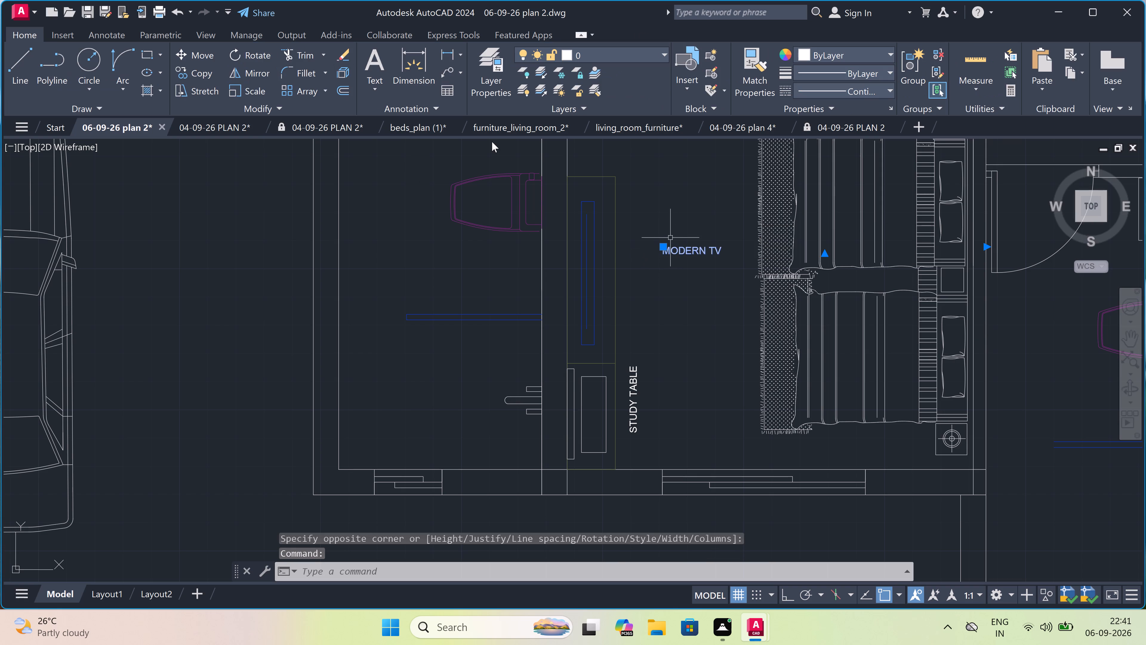
{"action": "left_click", "coordinate": [252, 56]}
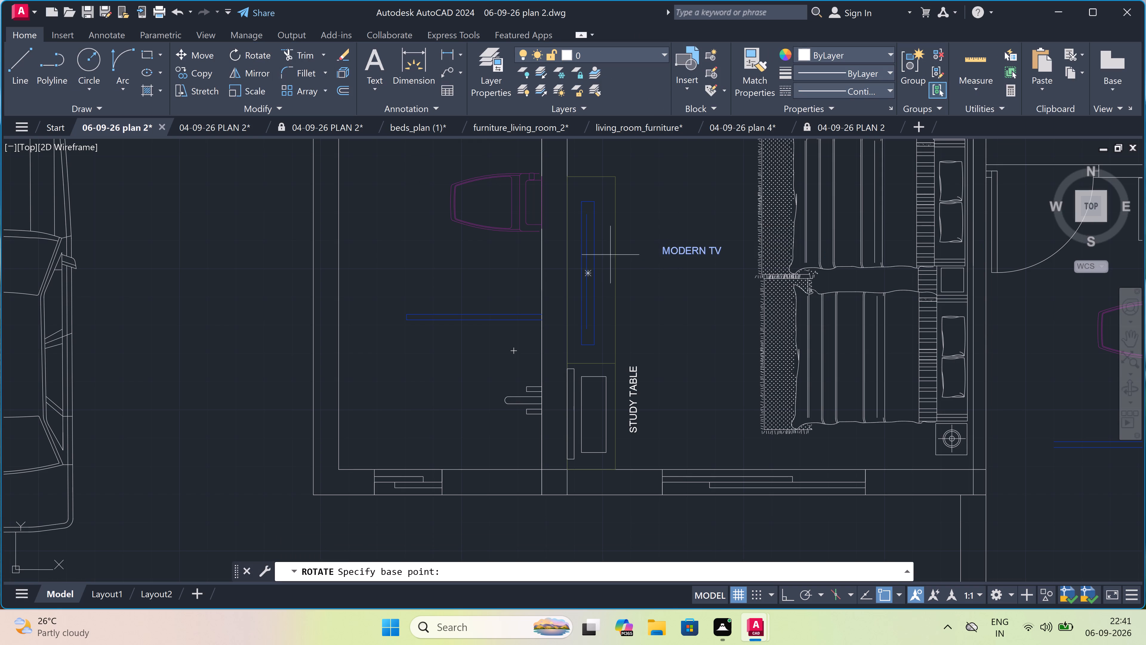
{"action": "double_click", "coordinate": [715, 250]}
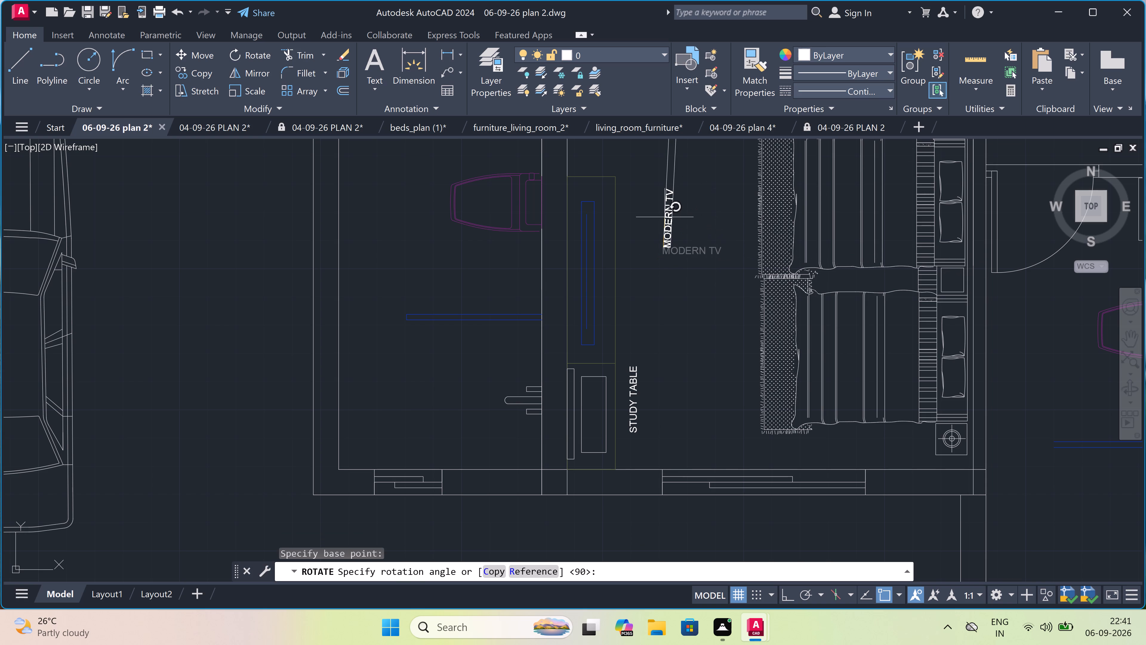
{"action": "key", "text": "F8"}
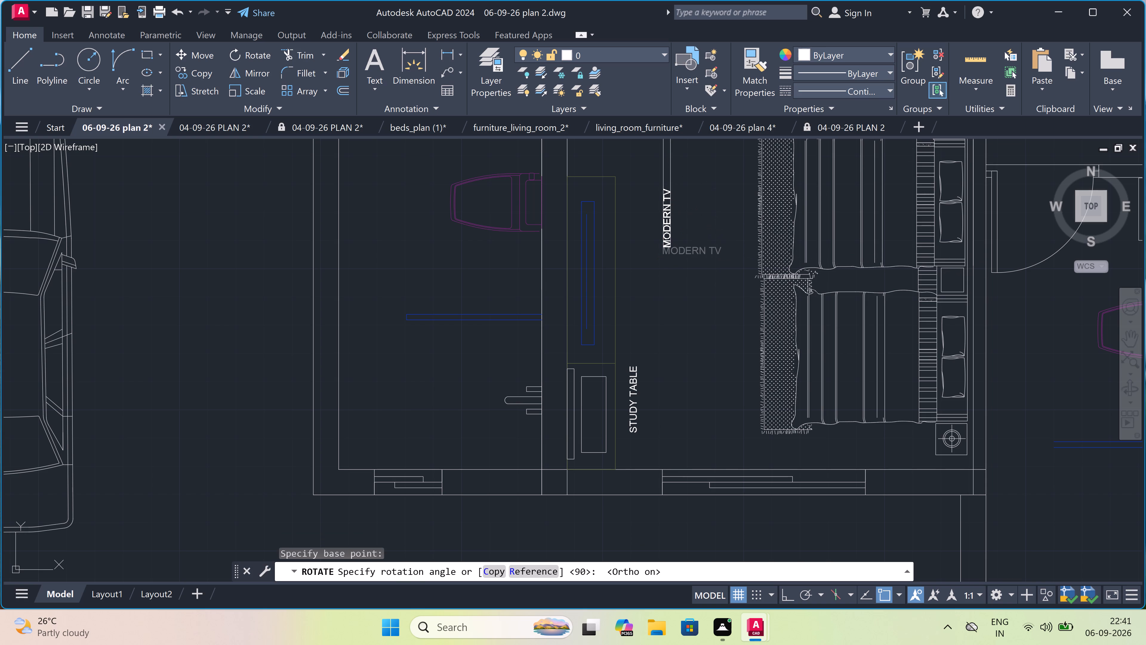
{"action": "left_click", "coordinate": [662, 177]}
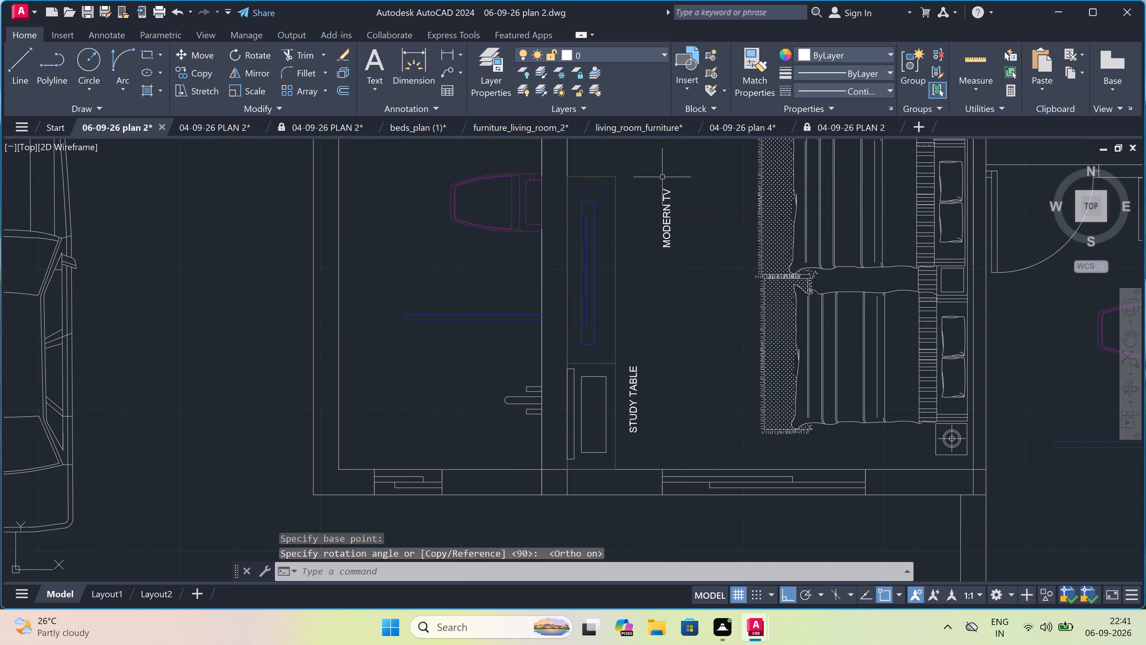
With Ortho off, move the MODERN TV label southwest, just east of the TV unit and north of the STUDY TABLE label.
{"action": "left_click", "coordinate": [664, 202]}
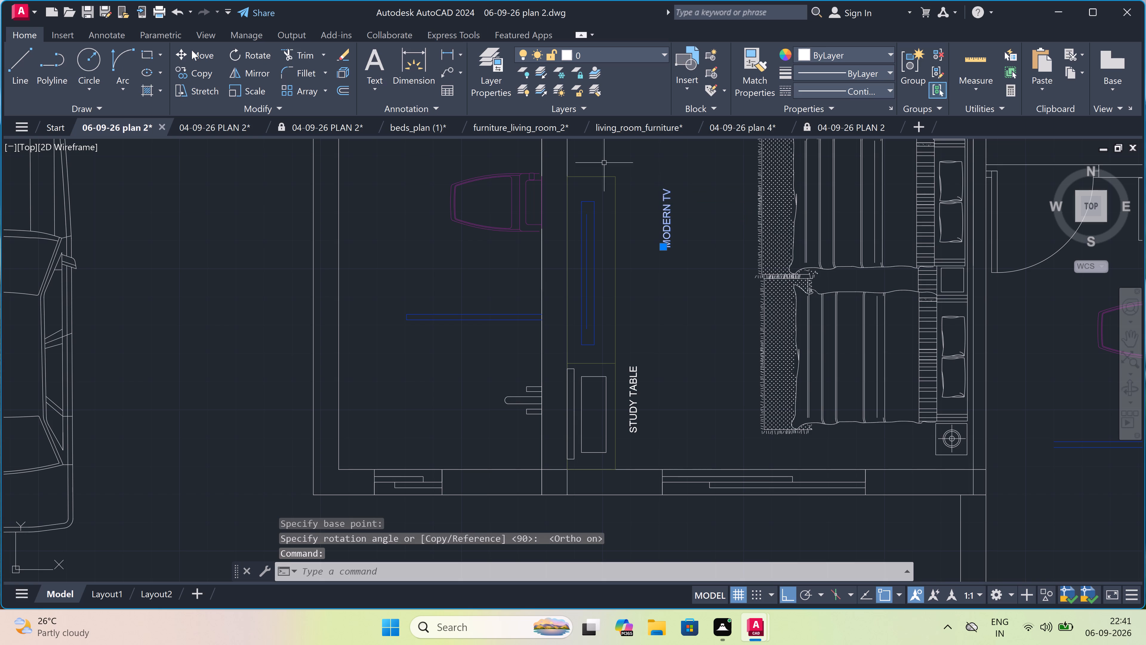
{"action": "left_click", "coordinate": [201, 51]}
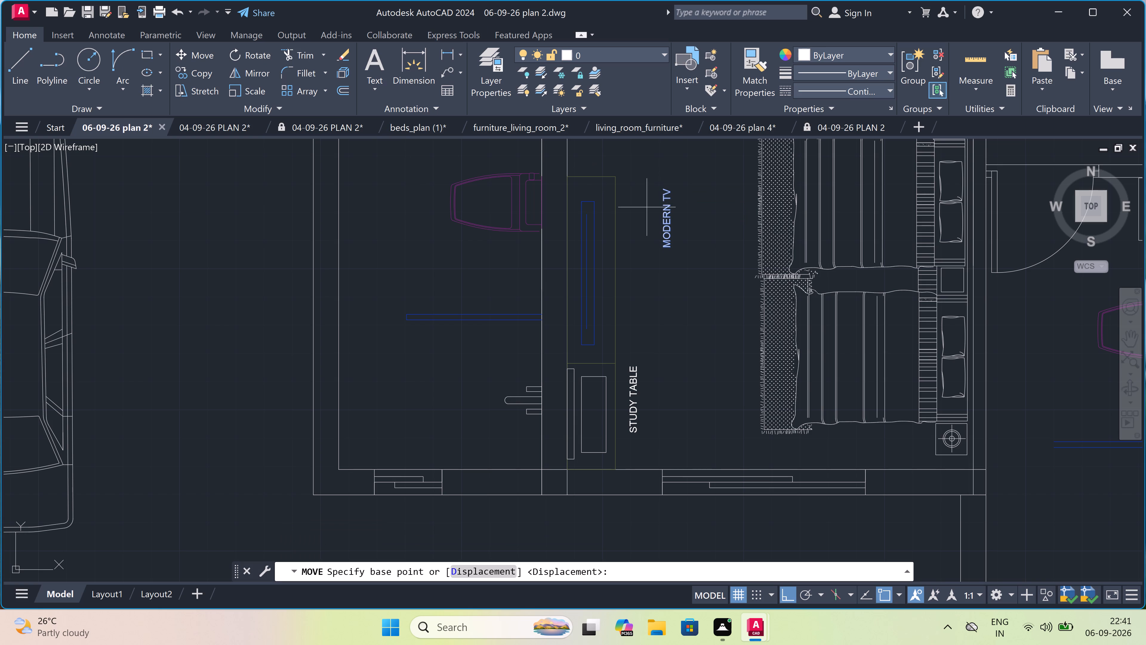
{"action": "double_click", "coordinate": [668, 222]}
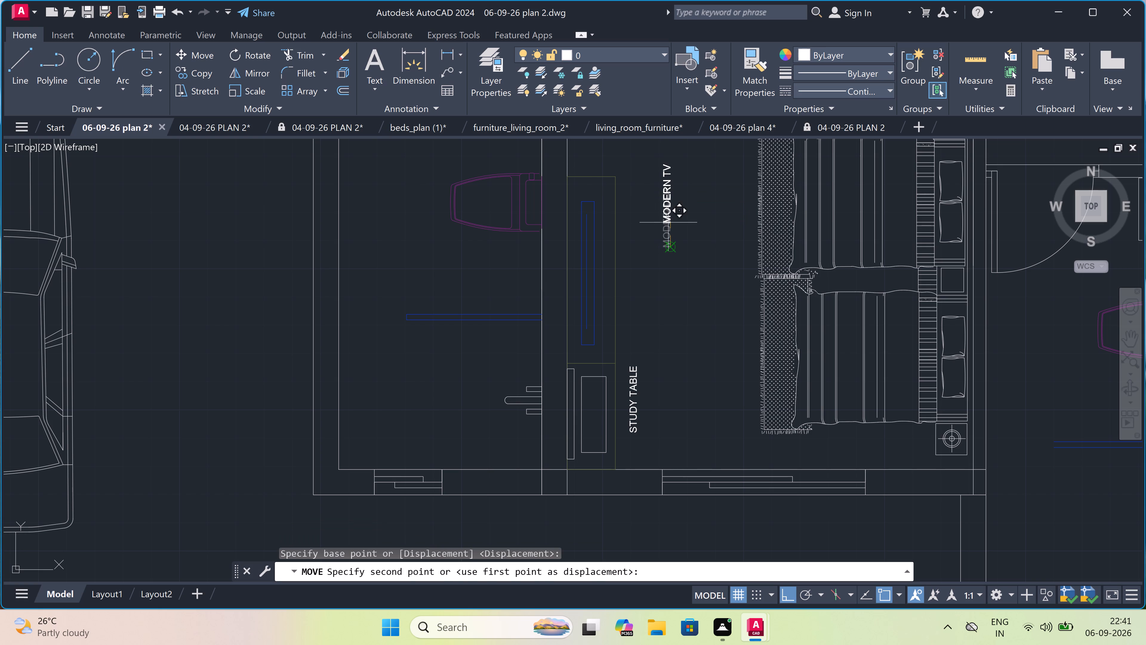
{"action": "key", "text": "F8"}
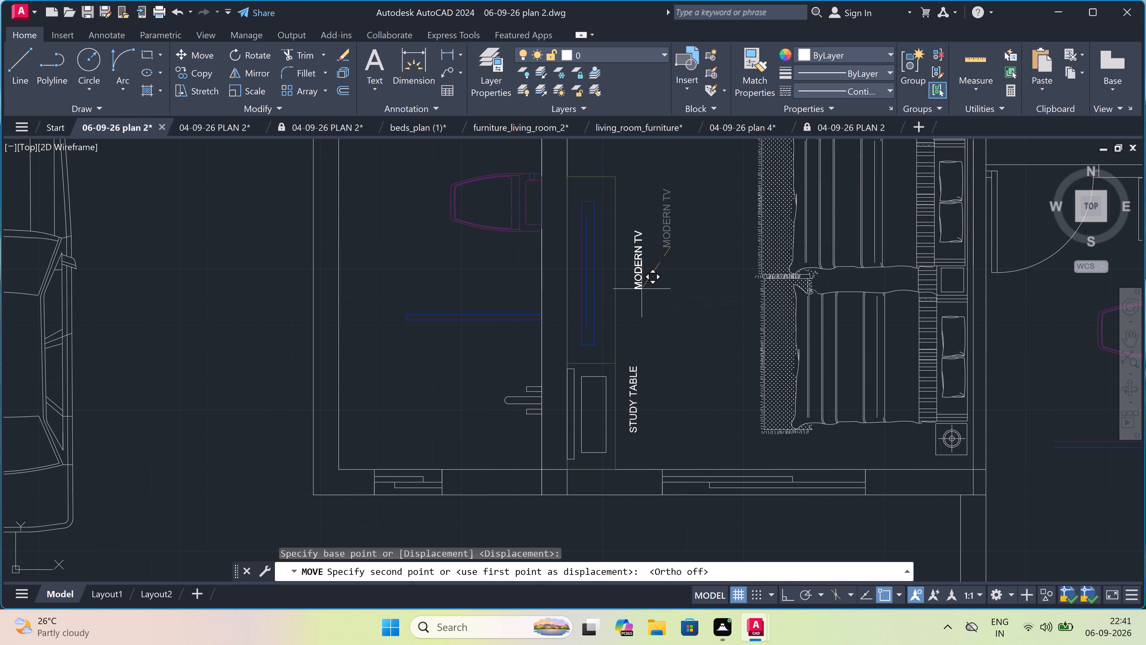
{"action": "double_click", "coordinate": [642, 303]}
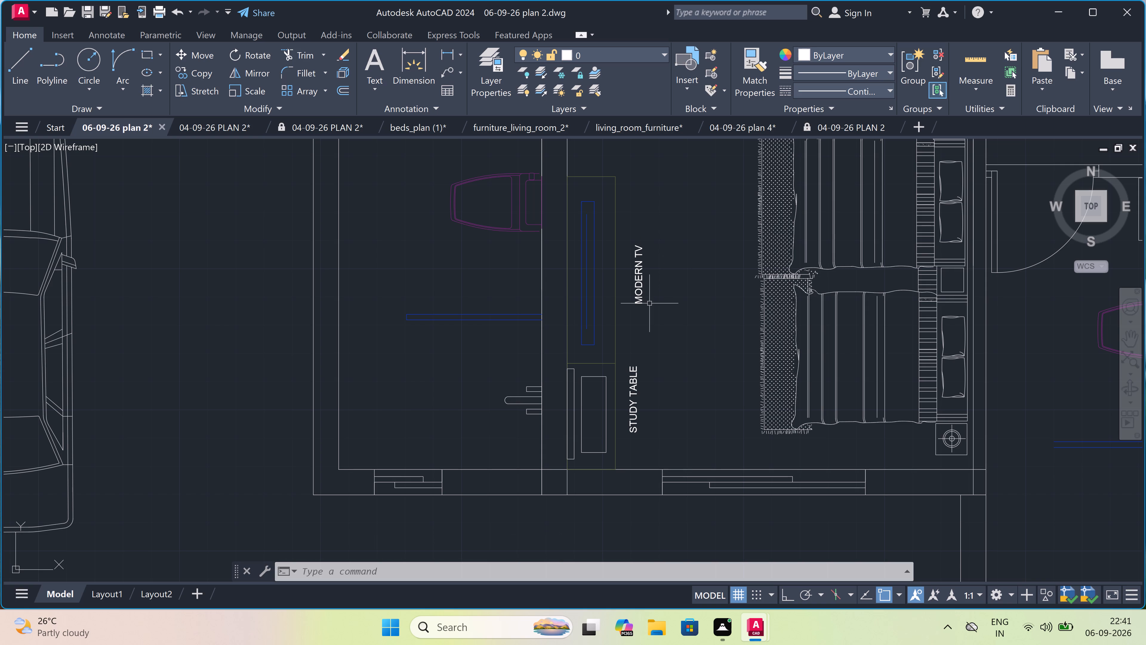
Add multiline text in the bedroom north of the bed reading M.BEDROOM with 12'9"X15'0" on the second line.
{"action": "scroll", "coordinate": [651, 305], "scroll_direction": "down", "scroll_amount": 2}
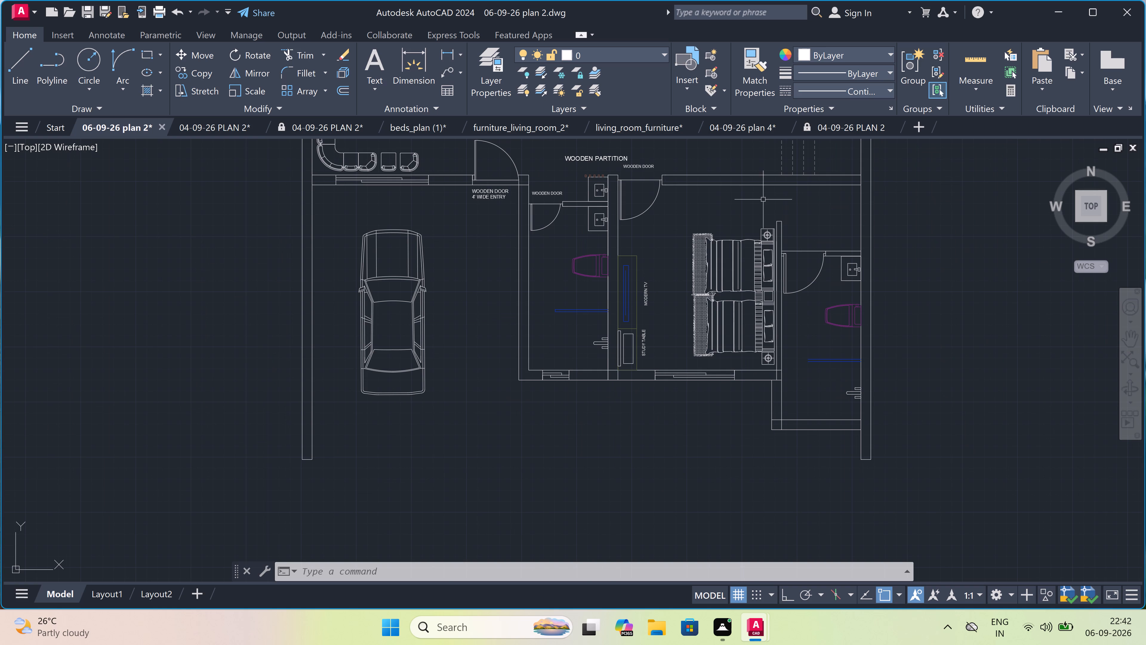
{"action": "scroll", "coordinate": [765, 198], "scroll_direction": "up", "scroll_amount": 2}
{"action": "type", "text": "MT"}
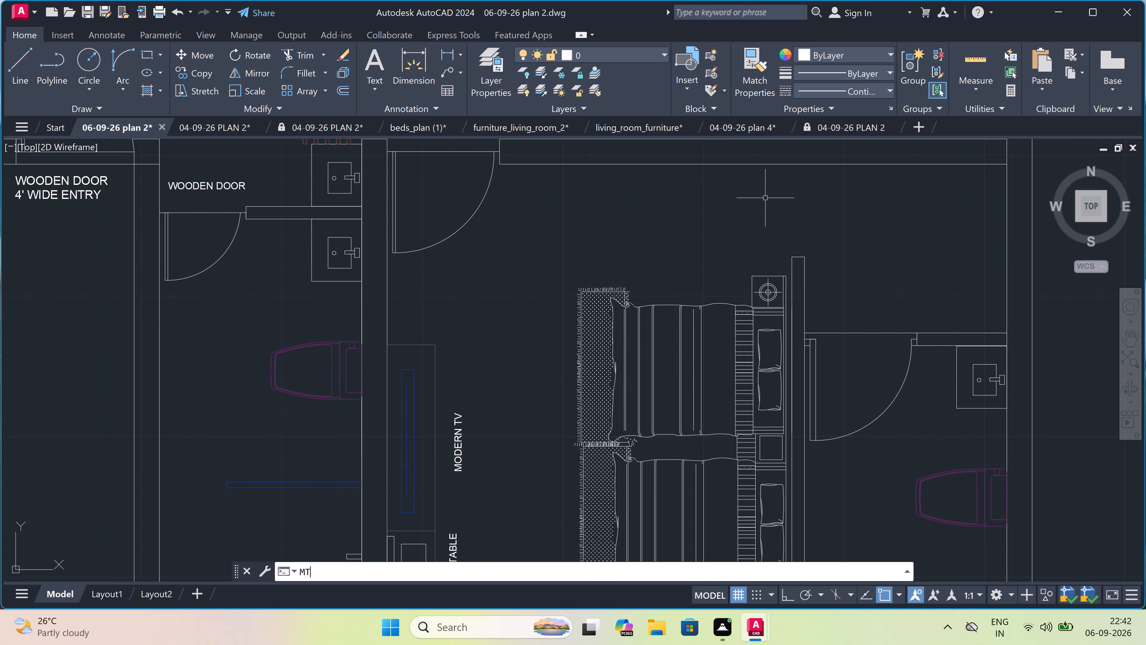
{"action": "key", "text": "space"}
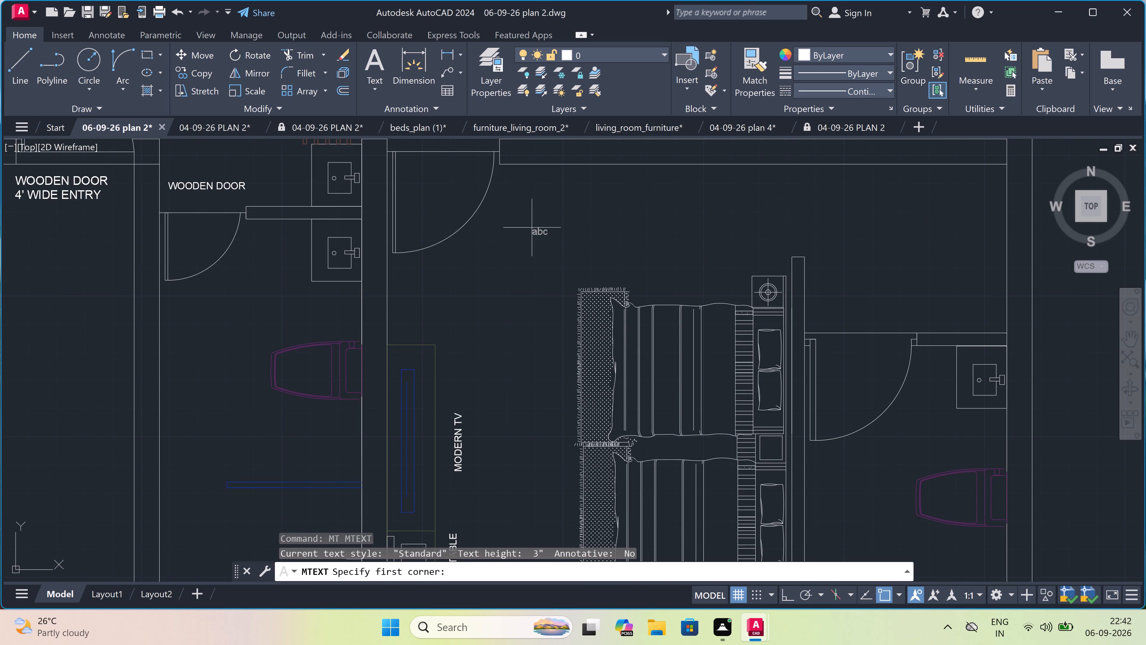
{"action": "left_click", "coordinate": [543, 210]}
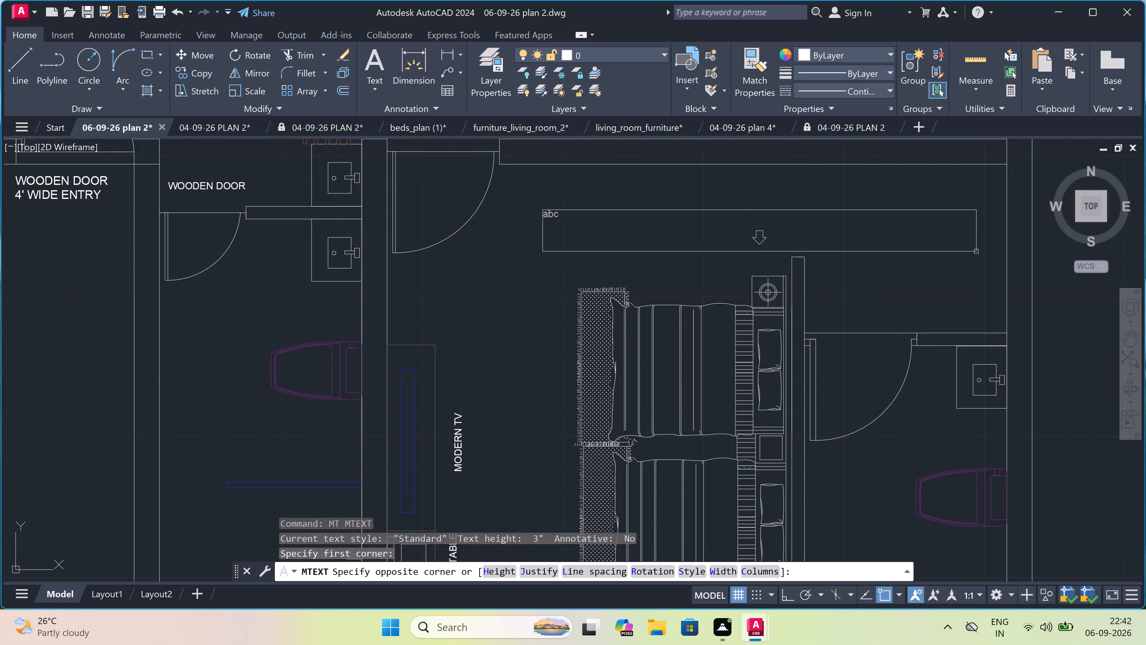
{"action": "double_click", "coordinate": [997, 237]}
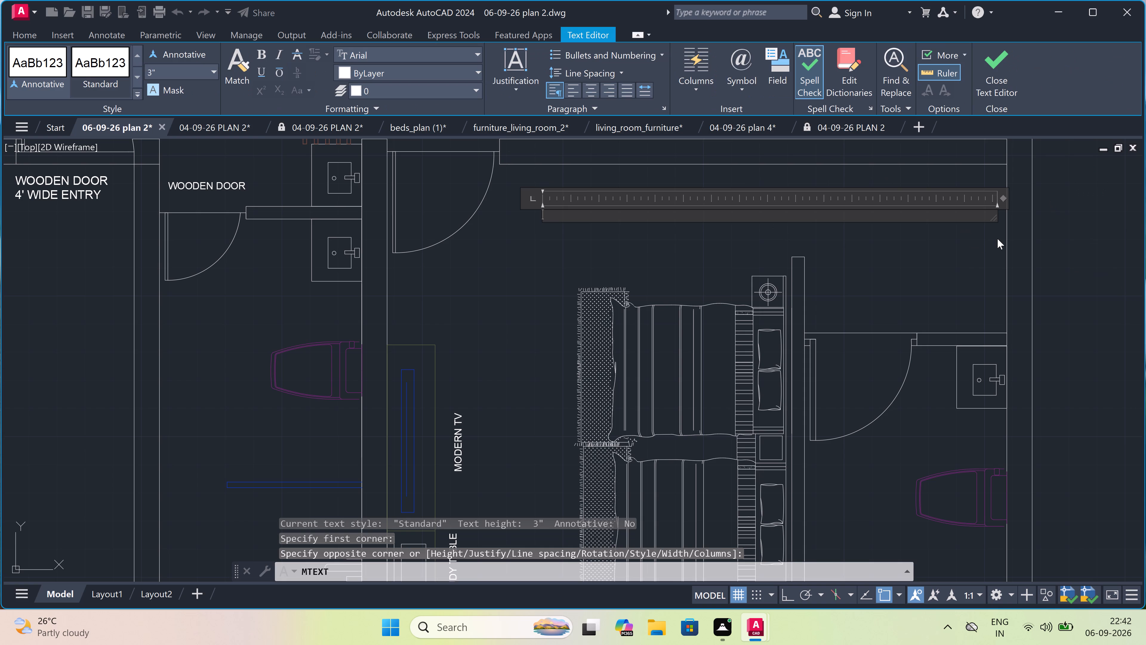
{"action": "type", "text": "M."}
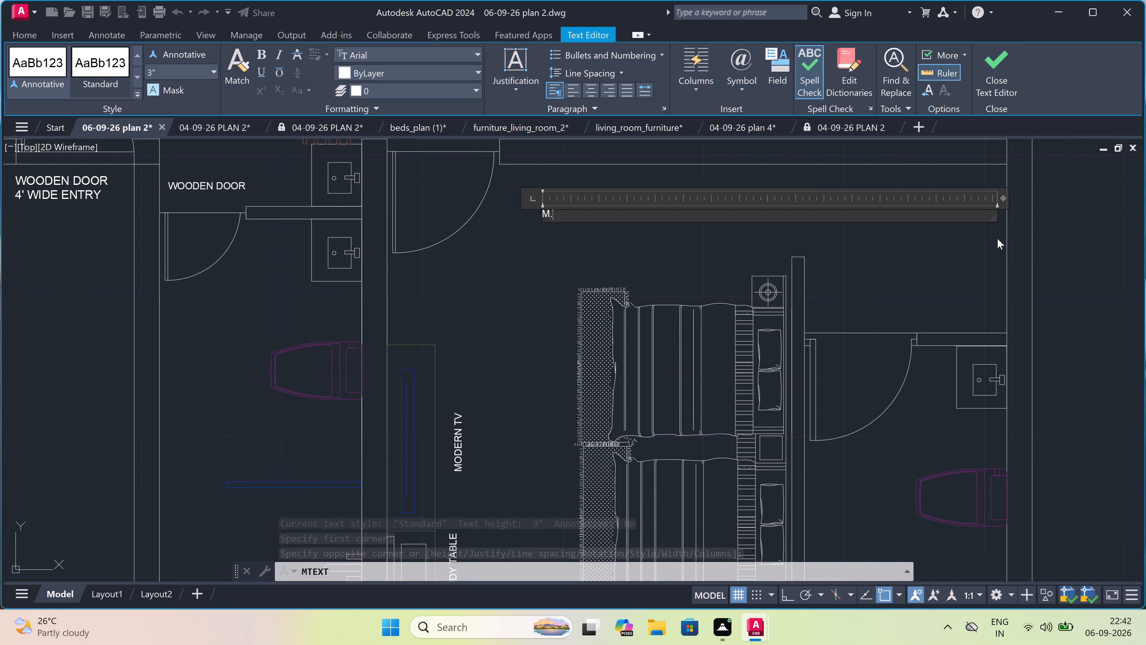
{"action": "type", "text": "BED"}
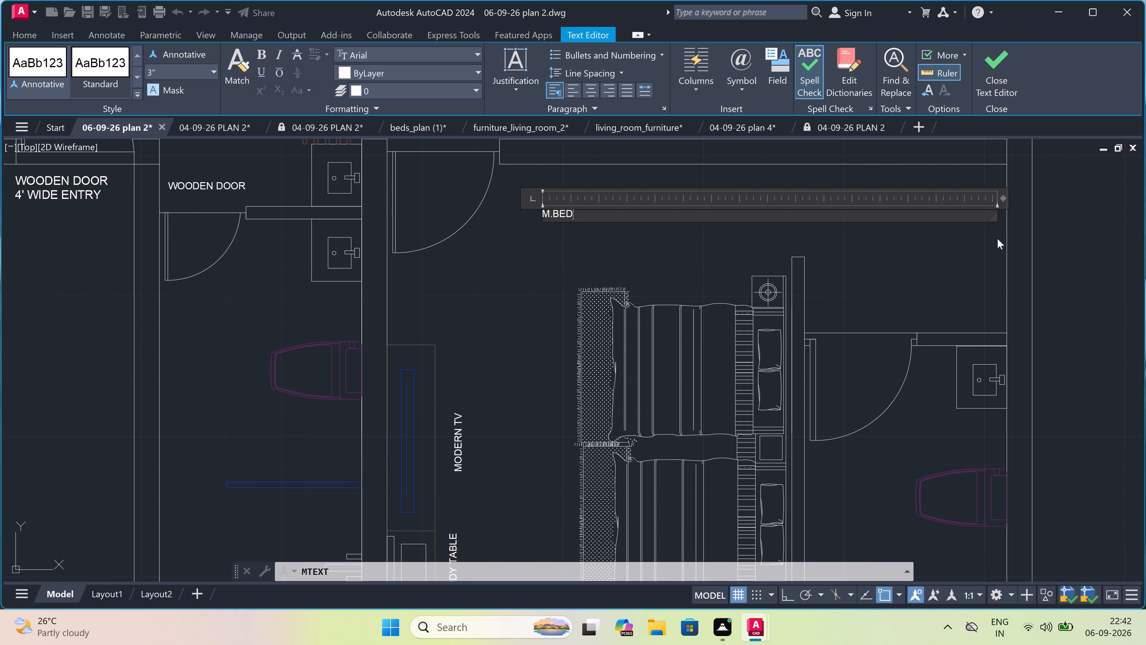
{"action": "type", "text": "ROOM"}
{"action": "key", "text": "Return"}
{"action": "type", "text": "12"}
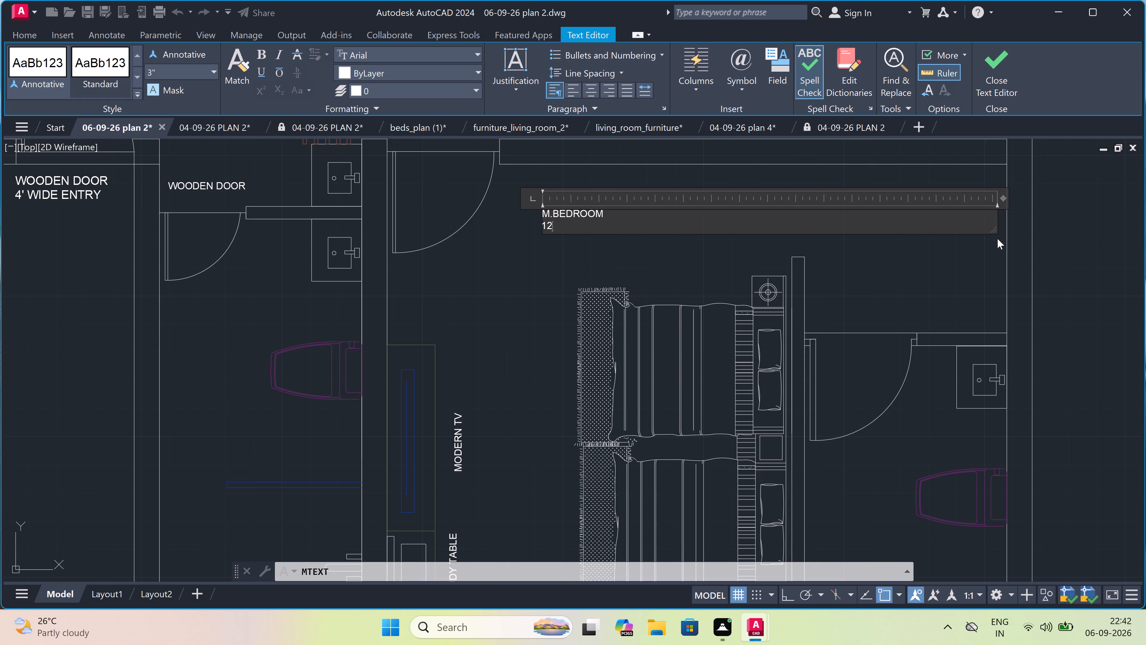
{"action": "key", "text": "apostrophe"}
{"action": "key", "text": "9"}
{"action": "type", "text": "\"X"}
{"action": "key", "text": "1"}
{"action": "key", "text": "5"}
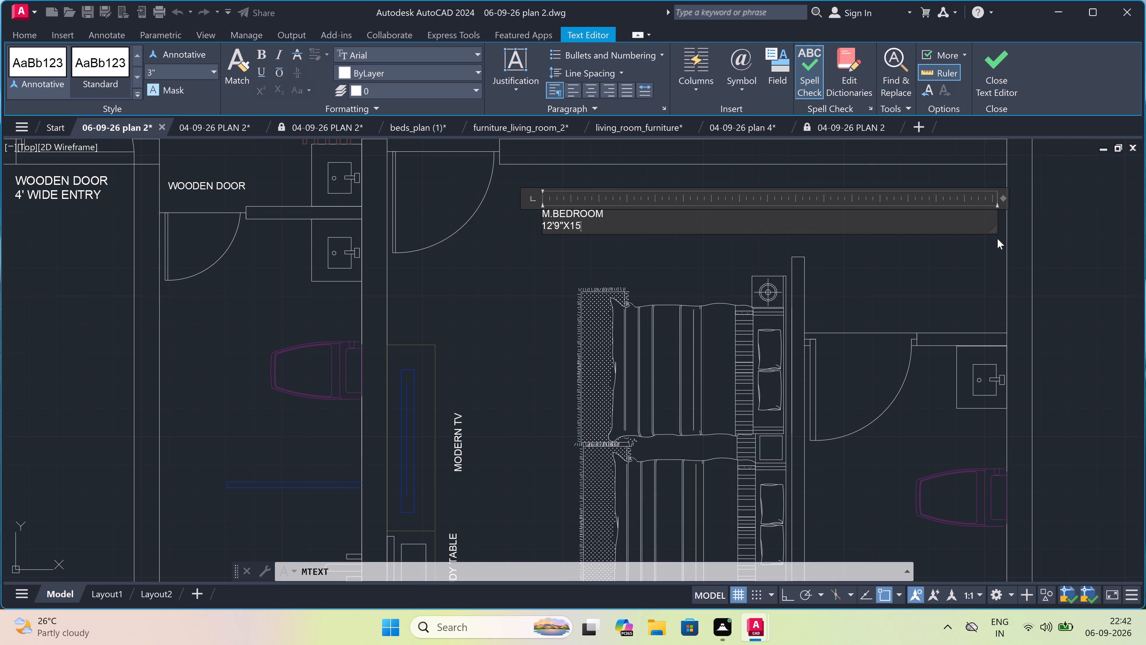
{"action": "key", "text": "apostrophe"}
{"action": "key", "text": "0"}
{"action": "key", "text": "shift+quotedbl"}
{"action": "left_click", "coordinate": [517, 225]}
Set the M.BEDROOM label's text height to 5".
{"action": "left_click", "coordinate": [557, 213]}
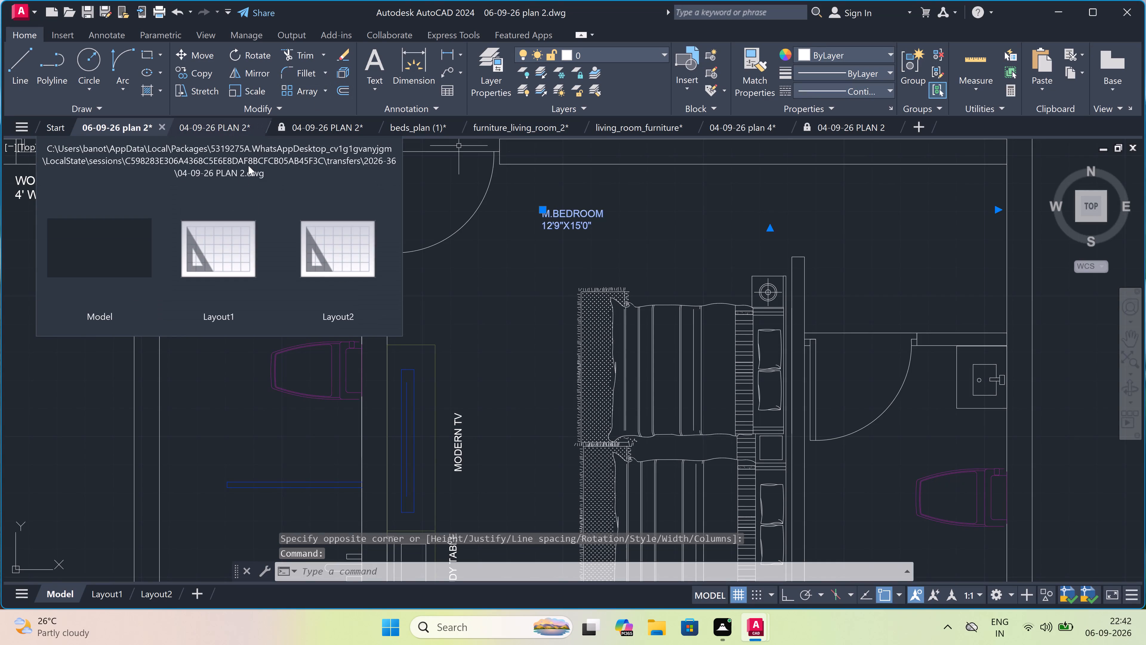
{"action": "right_click", "coordinate": [489, 236]}
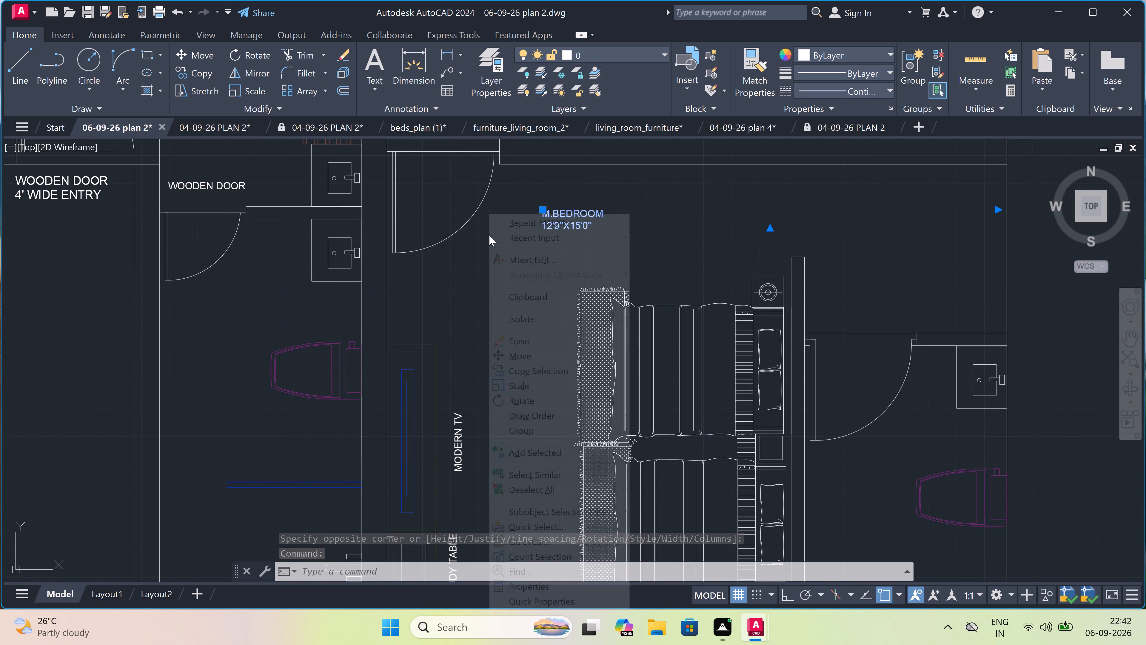
{"action": "left_click", "coordinate": [548, 589]}
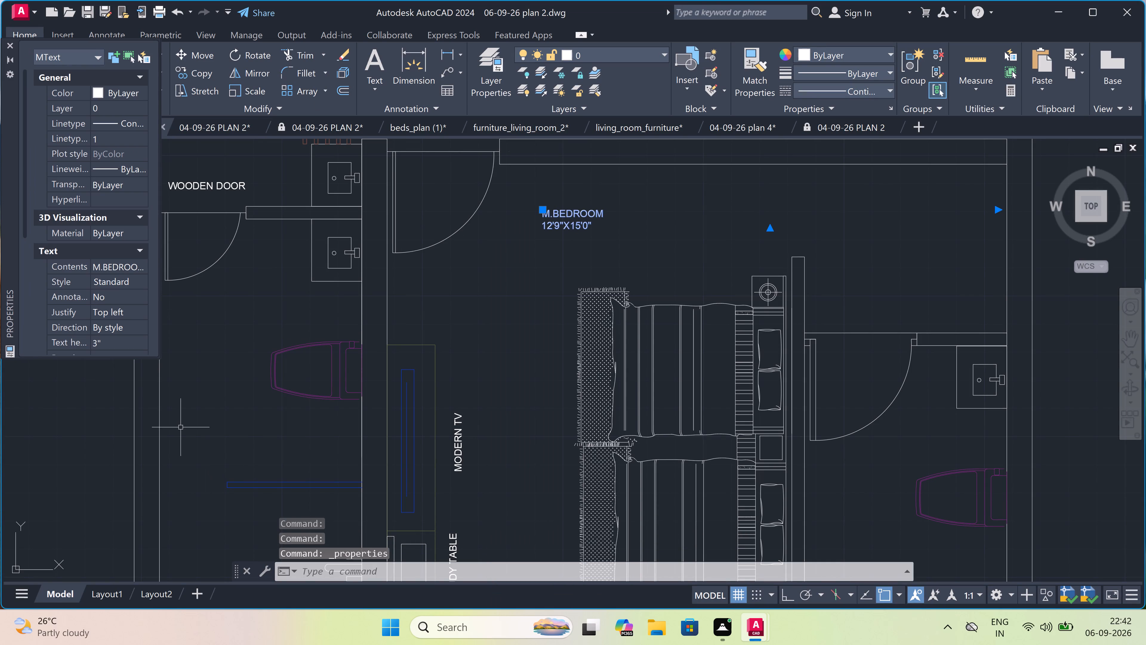
{"action": "left_click", "coordinate": [121, 344]}
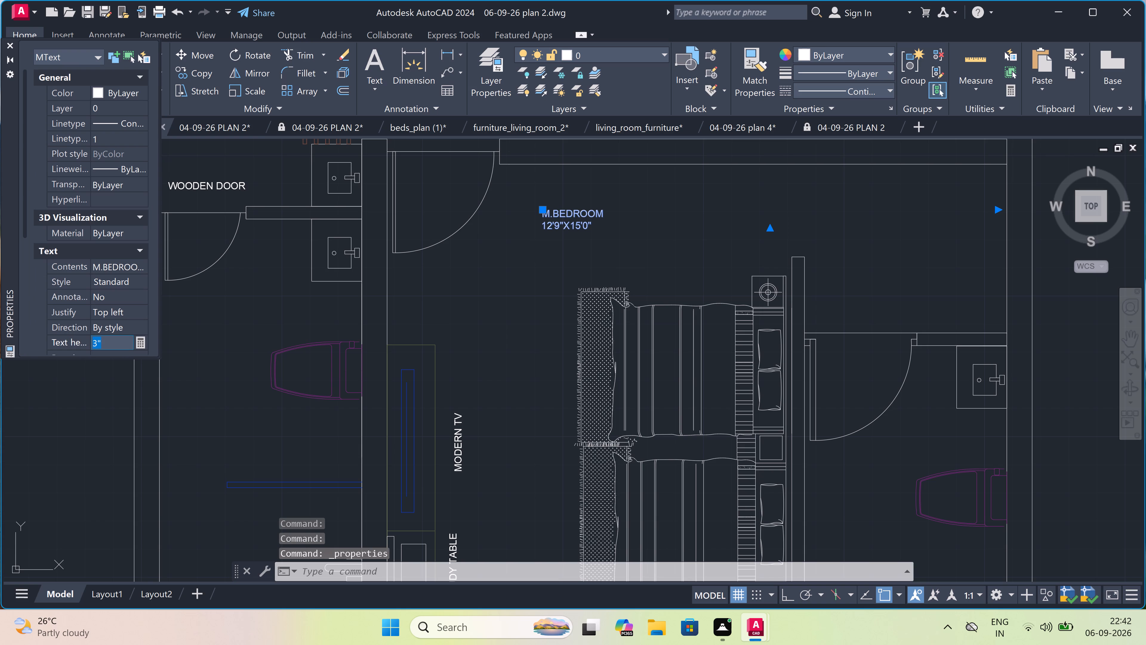
{"action": "key", "text": "BackSpace"}
{"action": "key", "text": "5"}
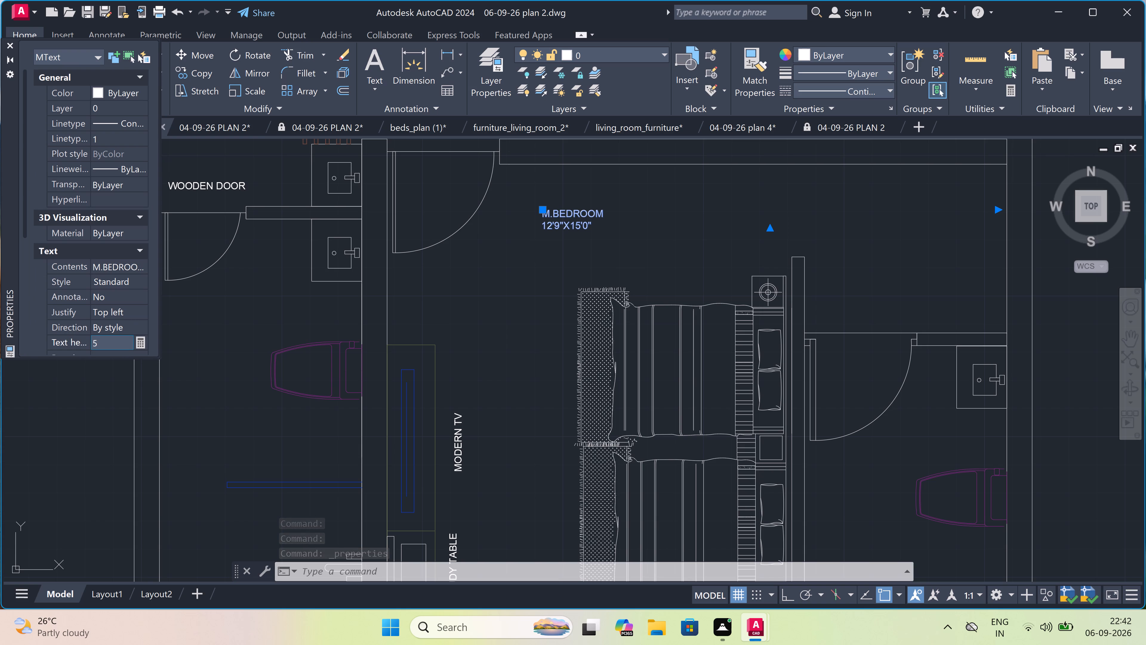
{"action": "key", "text": "shift+quotedbl"}
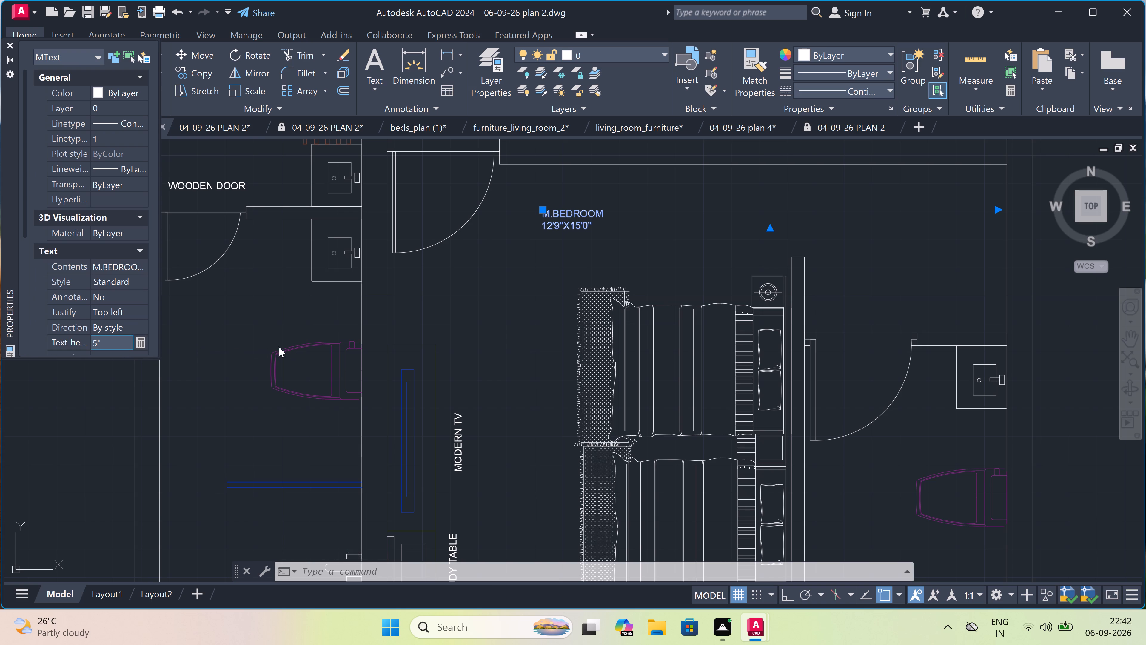
{"action": "double_click", "coordinate": [220, 329]}
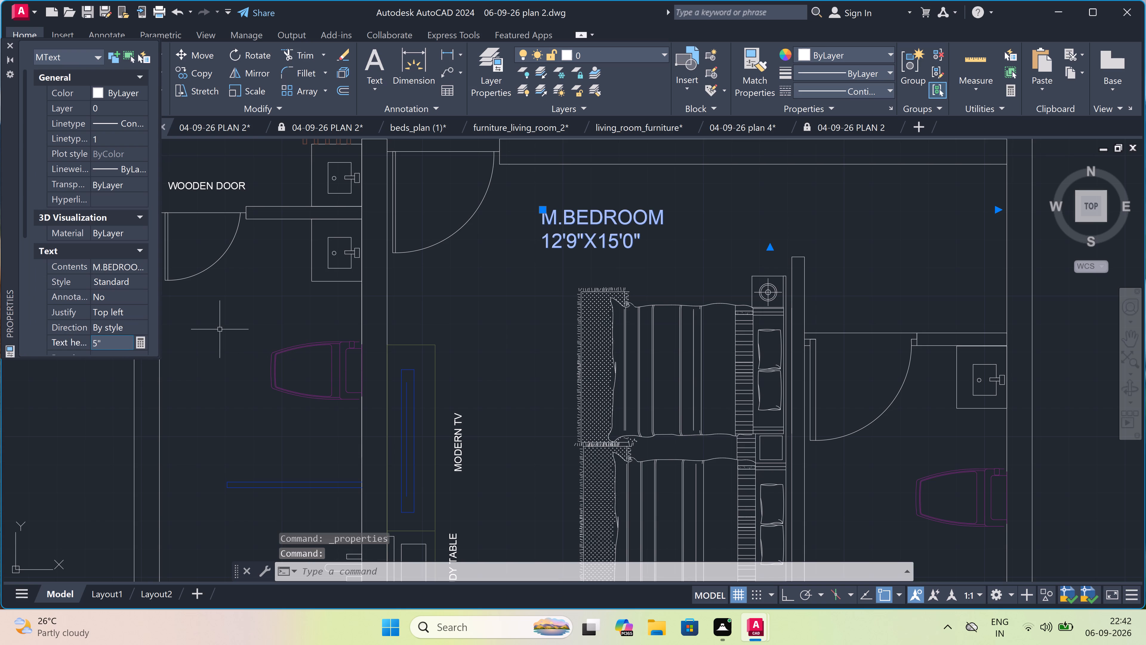
{"action": "key", "text": "Escape"}
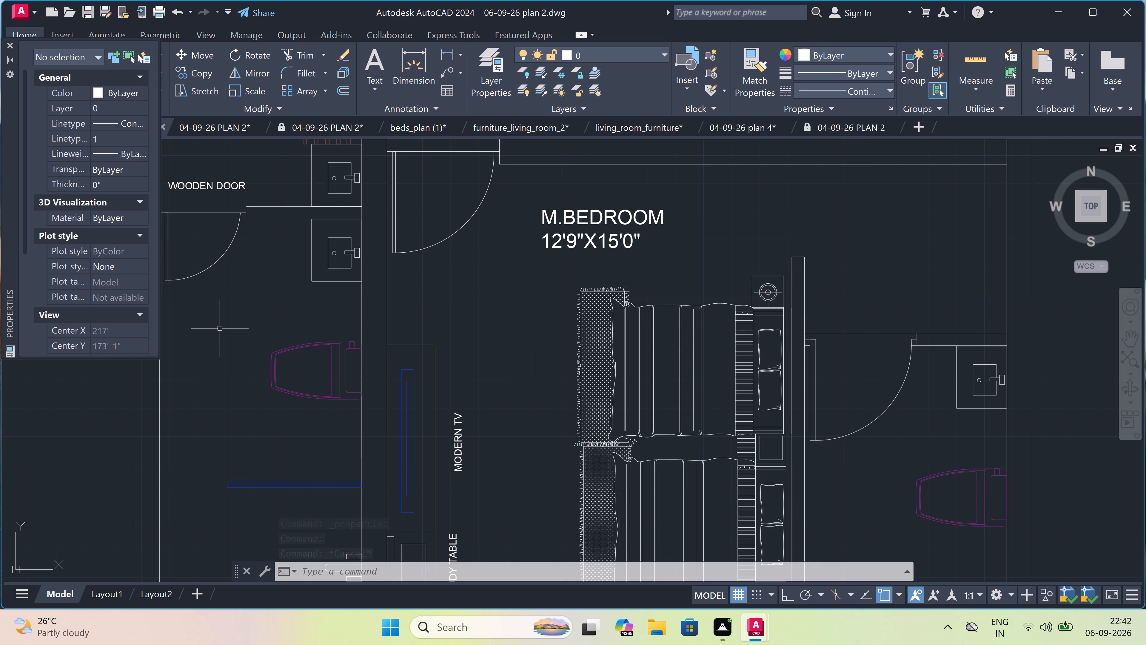
Copy the UPVC SLIDING DOOR label from above K.BEDROOM to just below the sliding opening in the master bedroom's south wall.
{"action": "scroll", "coordinate": [220, 330], "scroll_direction": "down", "scroll_amount": 4}
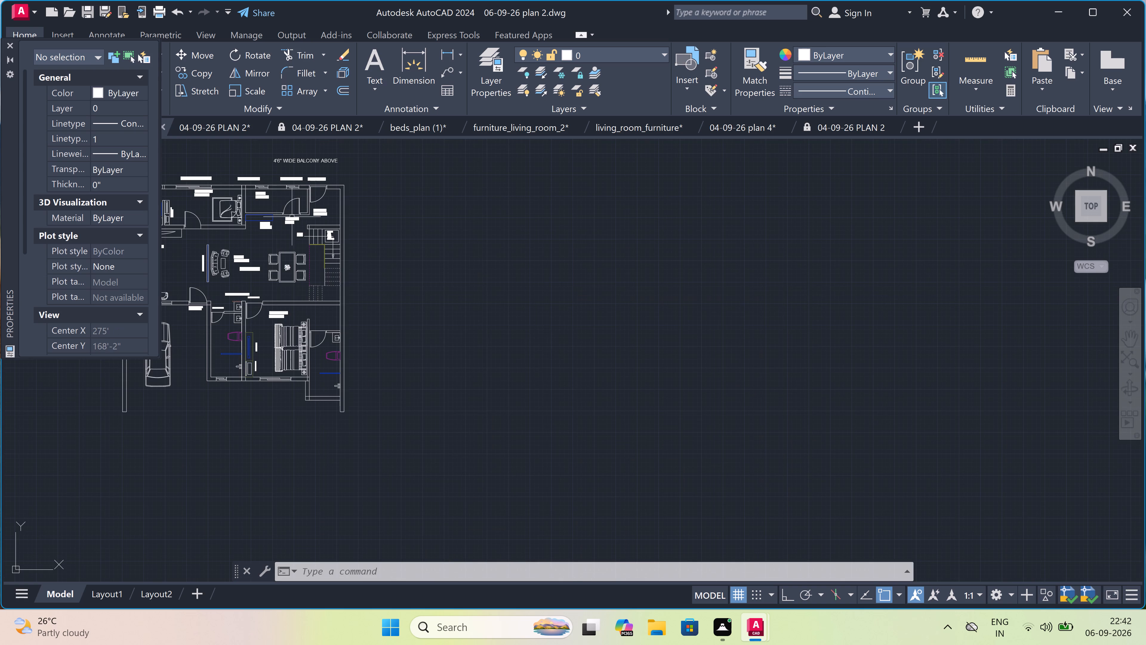
{"action": "scroll", "coordinate": [290, 185], "scroll_direction": "up", "scroll_amount": 5}
{"action": "scroll", "coordinate": [290, 185], "scroll_direction": "down", "scroll_amount": 4}
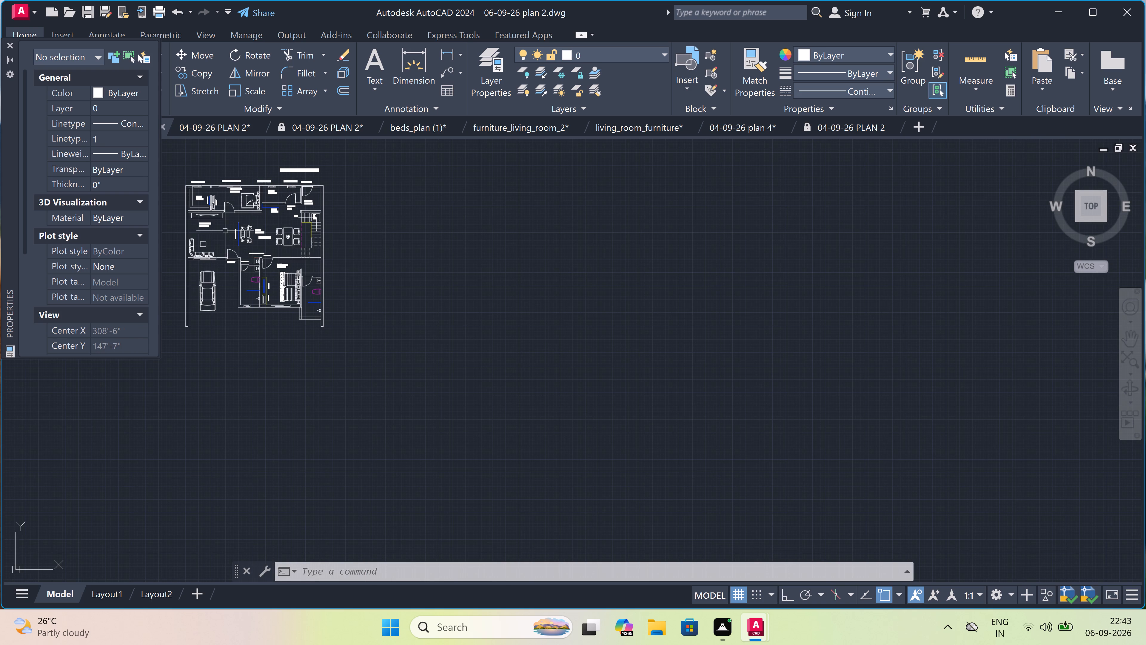
{"action": "scroll", "coordinate": [229, 195], "scroll_direction": "up", "scroll_amount": 4}
{"action": "scroll", "coordinate": [229, 195], "scroll_direction": "down", "scroll_amount": 2}
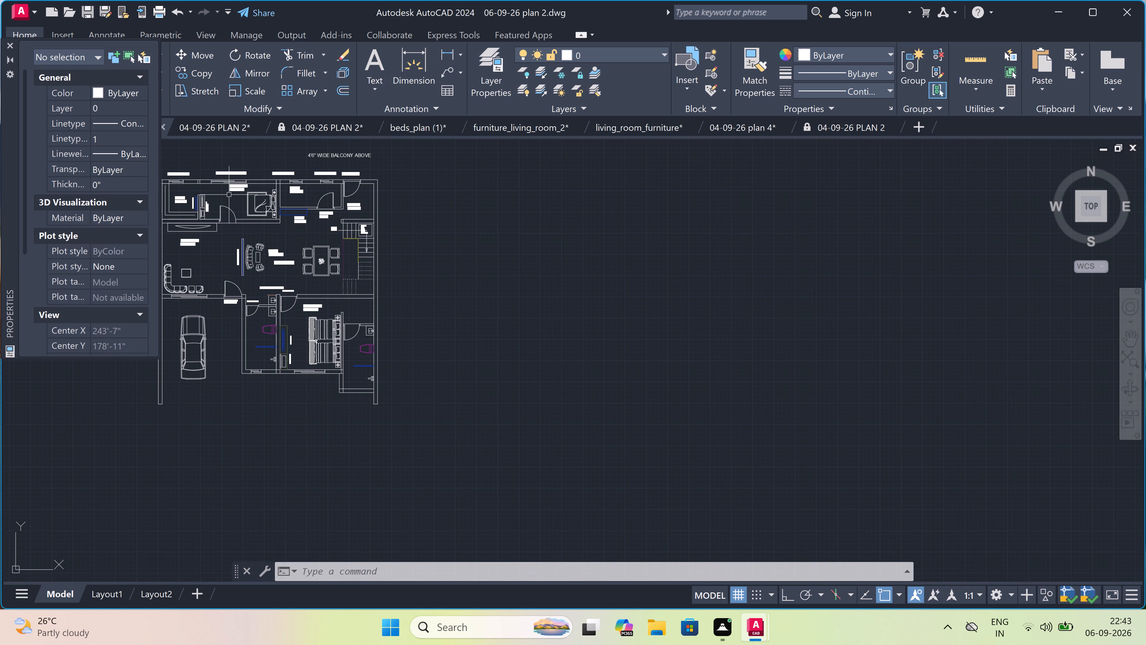
{"action": "scroll", "coordinate": [225, 169], "scroll_direction": "up", "scroll_amount": 5}
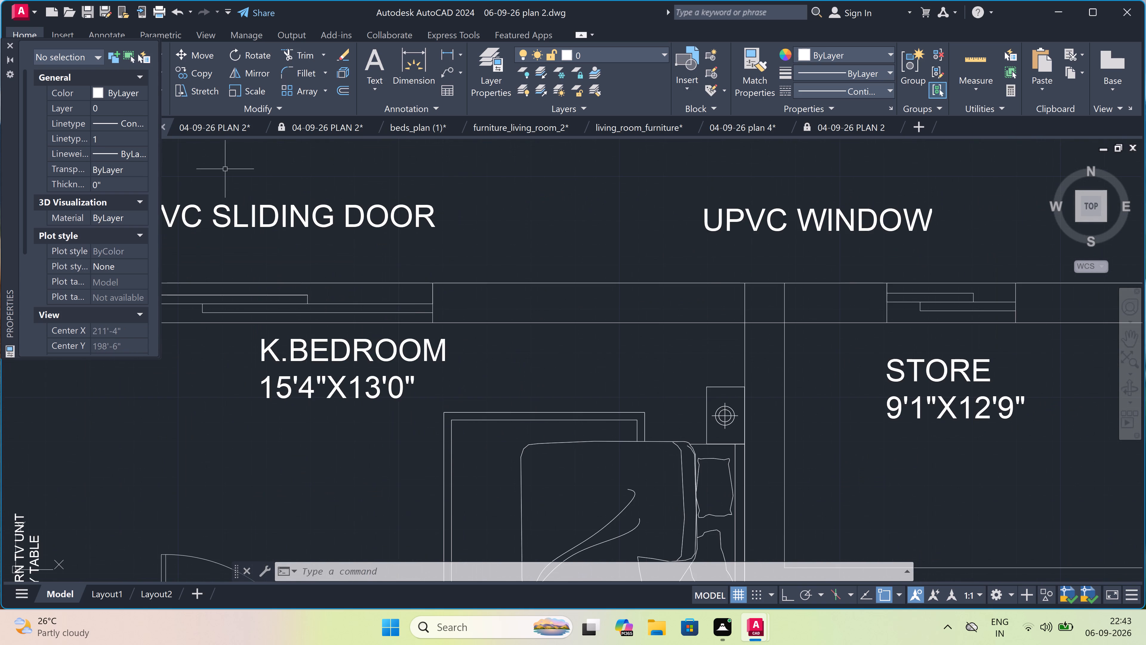
{"action": "scroll", "coordinate": [225, 171], "scroll_direction": "down", "scroll_amount": 2}
{"action": "left_click", "coordinate": [237, 186]}
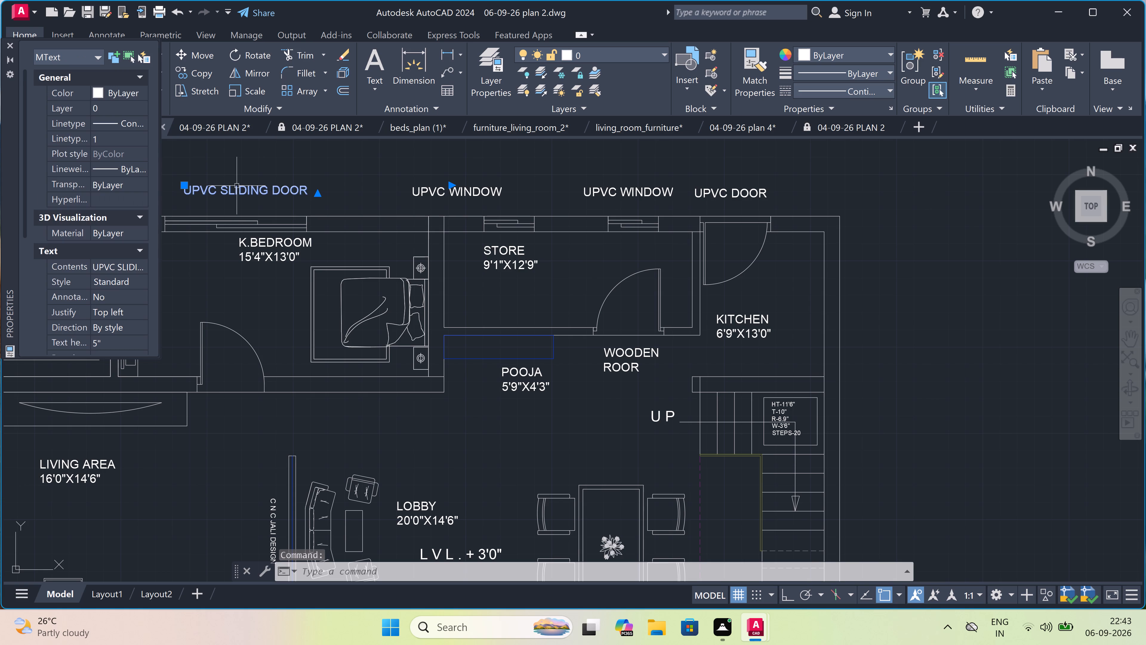
{"action": "left_click", "coordinate": [204, 71]}
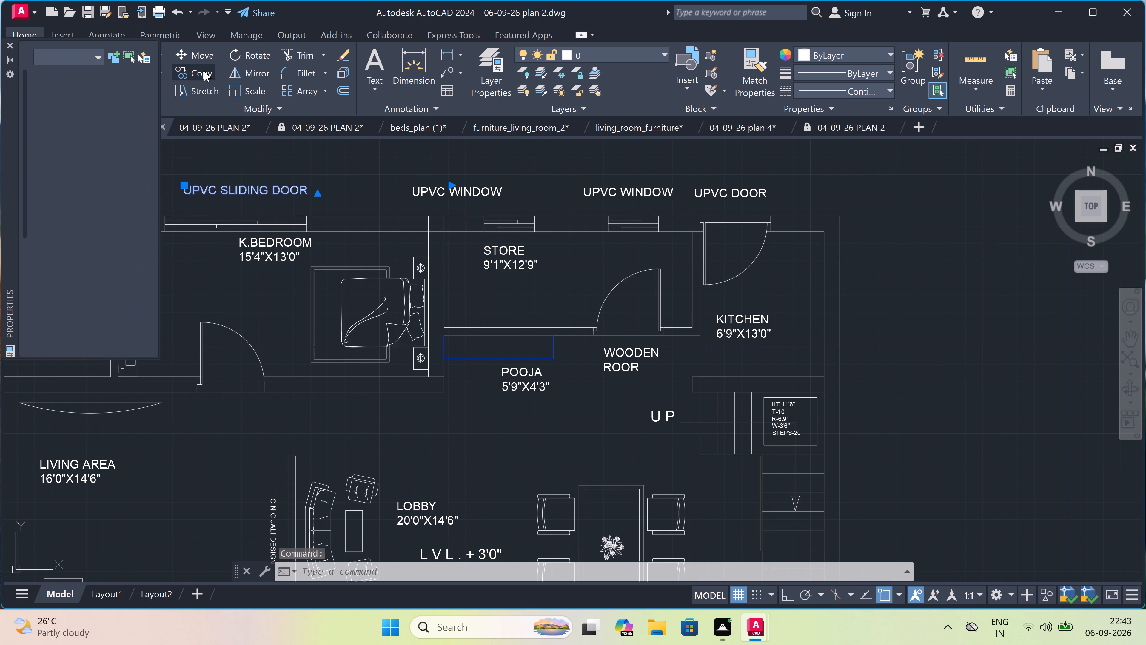
{"action": "left_click", "coordinate": [242, 189]}
{"action": "scroll", "coordinate": [337, 226], "scroll_direction": "down", "scroll_amount": 4}
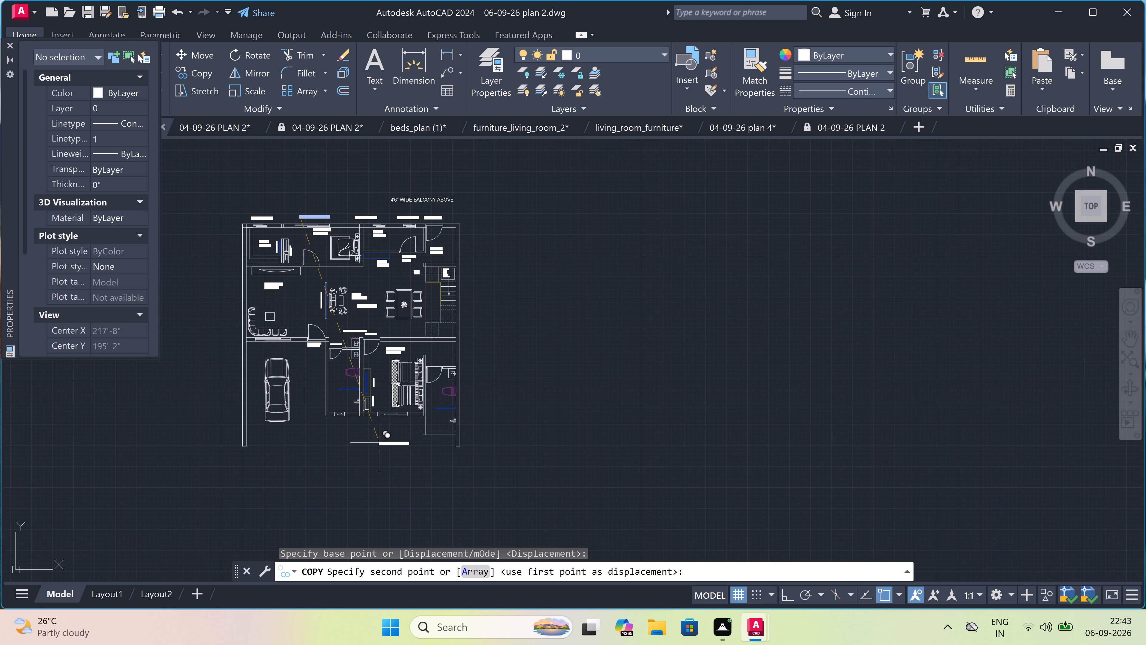
{"action": "scroll", "coordinate": [376, 433], "scroll_direction": "up", "scroll_amount": 3}
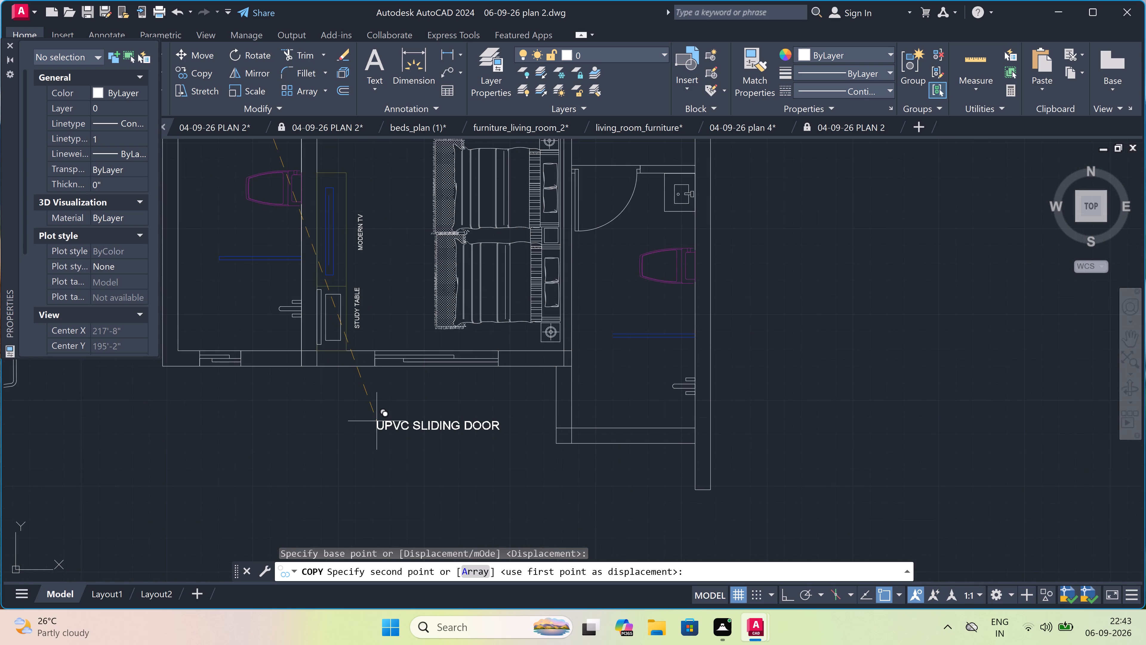
{"action": "scroll", "coordinate": [377, 394], "scroll_direction": "up", "scroll_amount": 2}
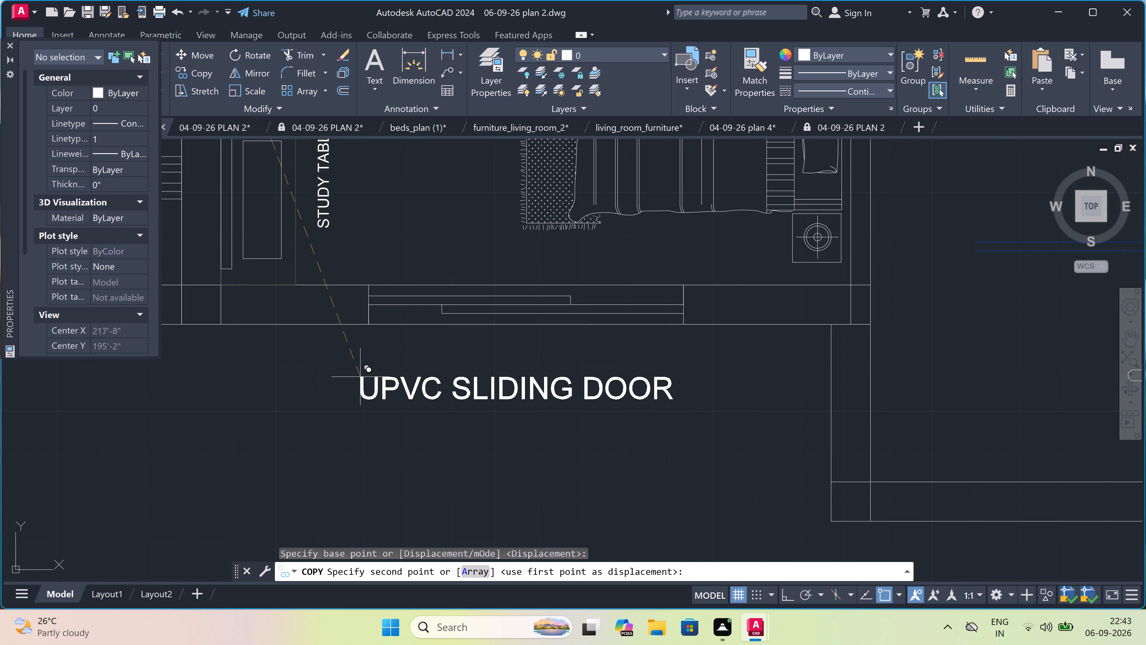
{"action": "double_click", "coordinate": [360, 377]}
{"action": "key", "text": "Escape"}
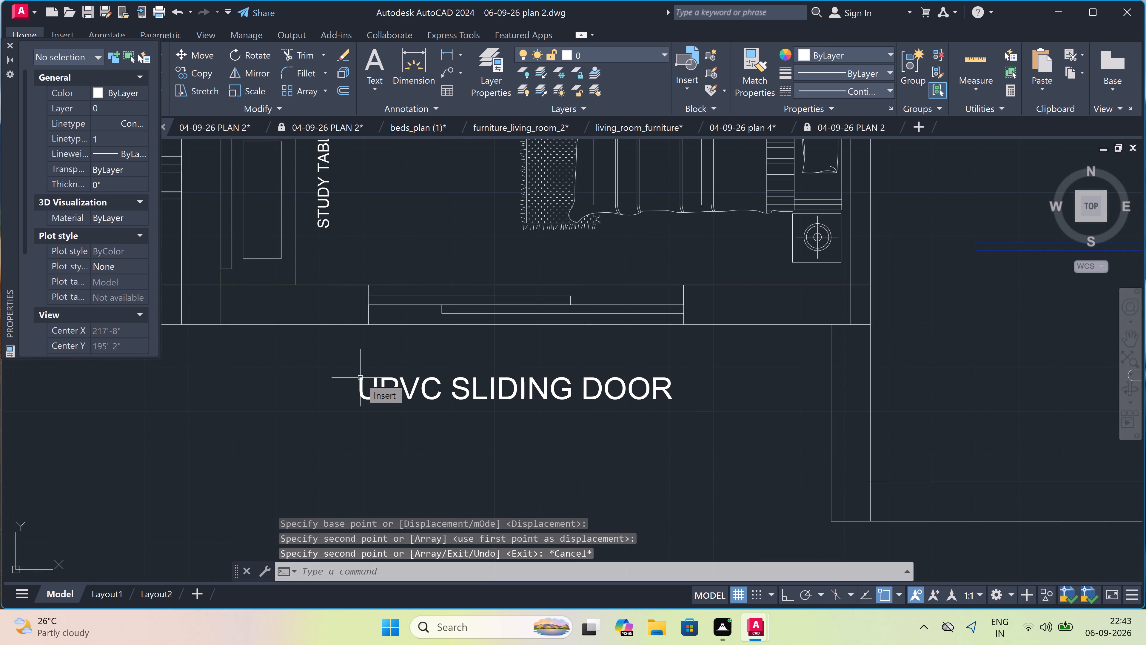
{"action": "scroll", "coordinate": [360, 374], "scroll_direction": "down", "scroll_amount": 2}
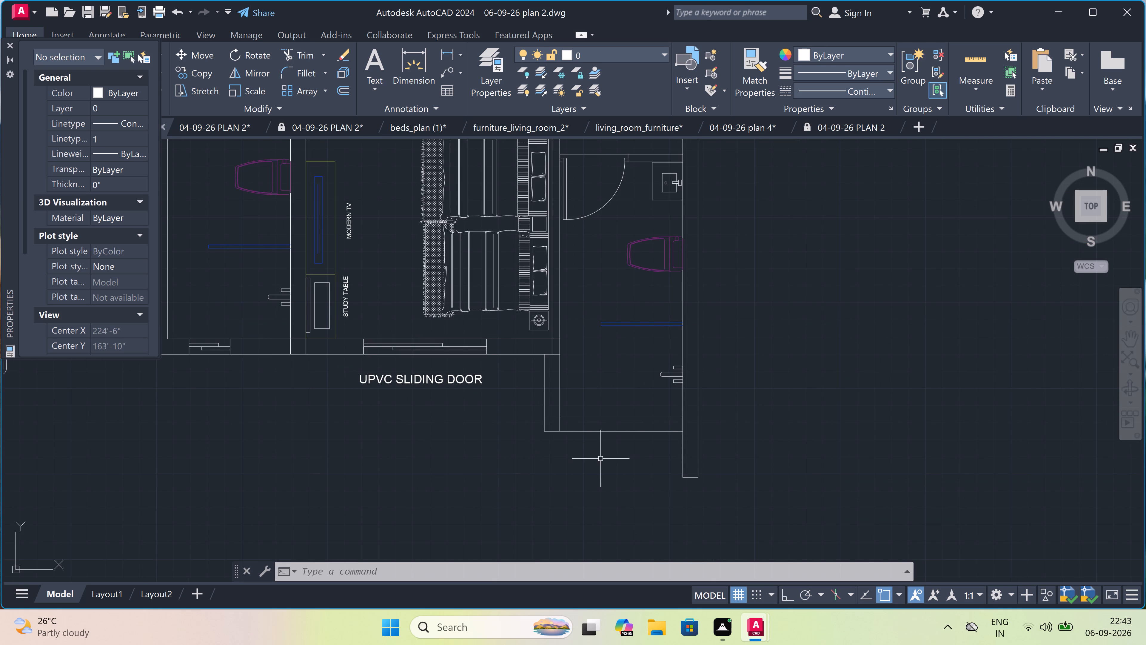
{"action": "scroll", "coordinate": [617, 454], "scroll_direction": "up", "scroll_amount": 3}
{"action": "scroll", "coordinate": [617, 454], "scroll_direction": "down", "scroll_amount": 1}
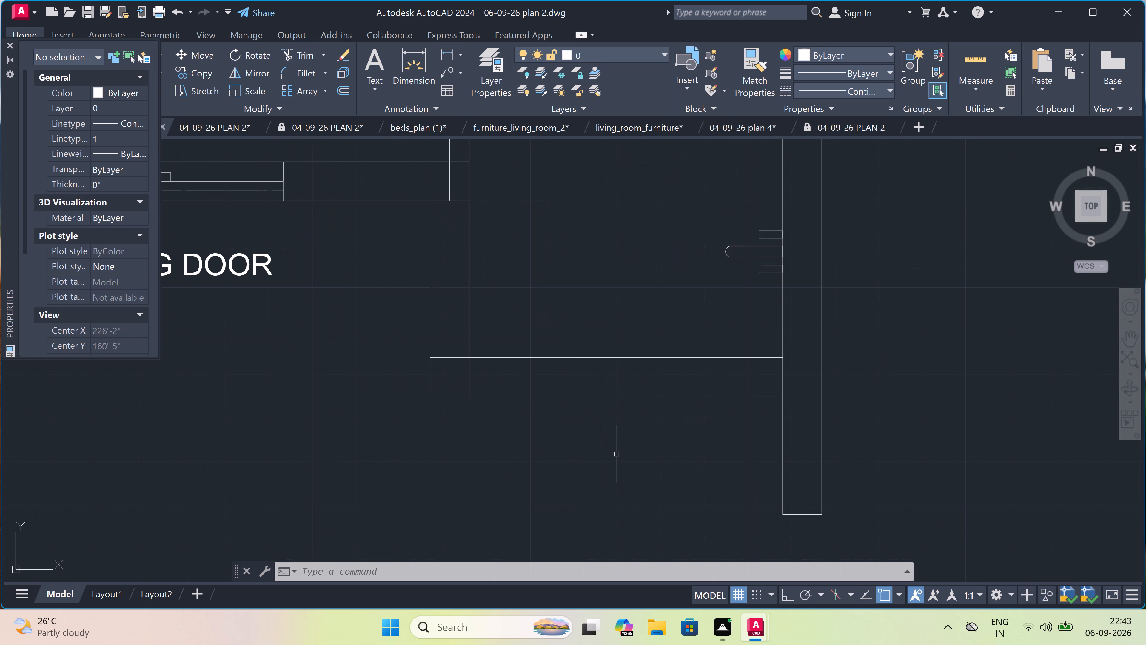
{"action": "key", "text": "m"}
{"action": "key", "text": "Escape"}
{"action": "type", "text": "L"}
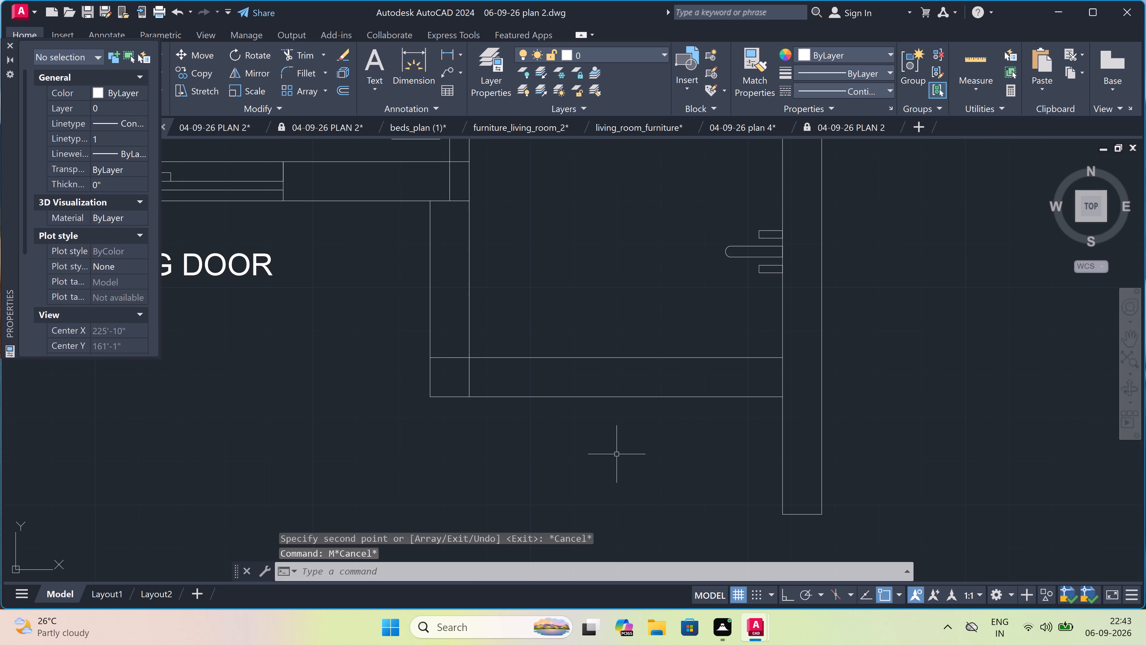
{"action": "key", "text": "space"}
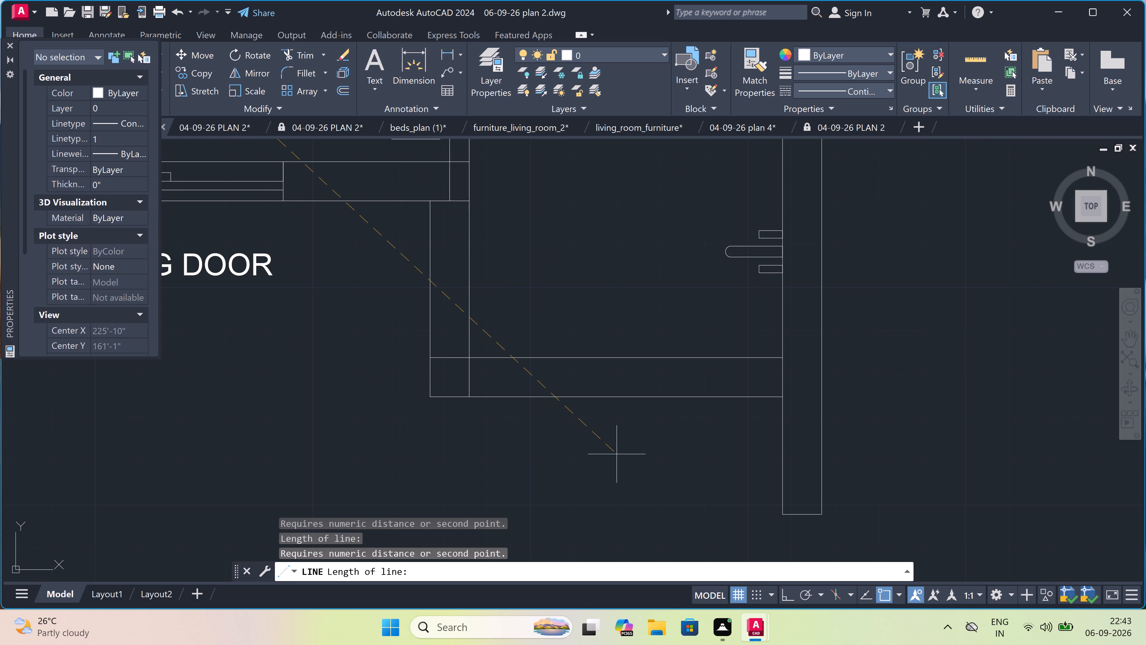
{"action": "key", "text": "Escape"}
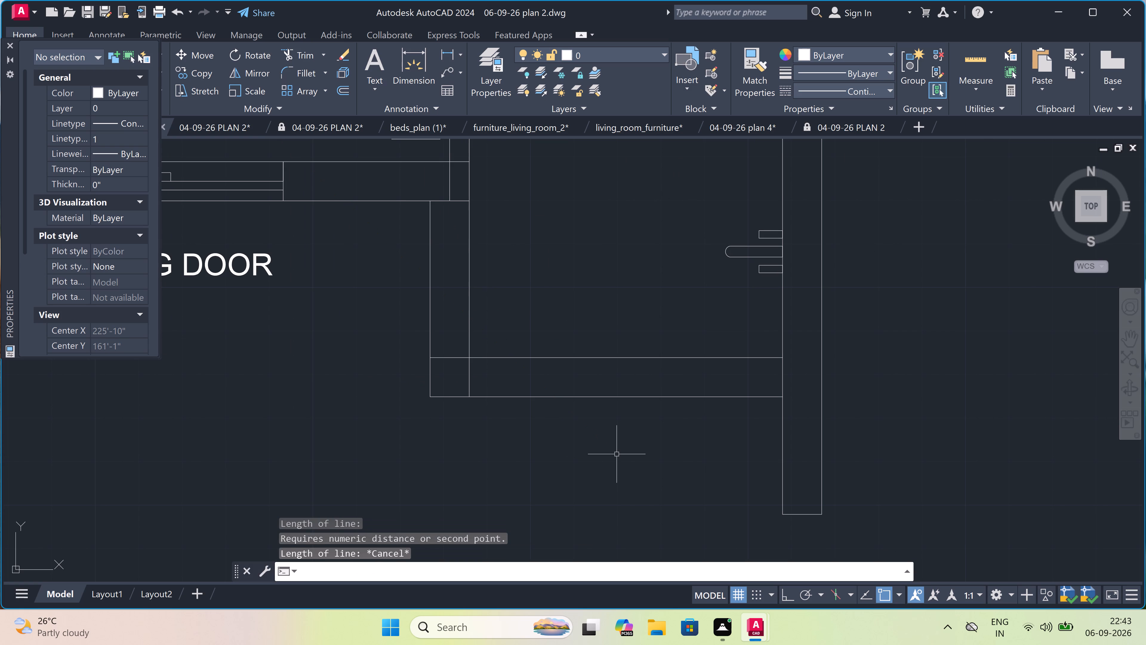
Draw a jamb line across the south wall of the bathroom southeast of the master bedroom, returning to the line's midpoint.
{"action": "type", "text": "L"}
{"action": "key", "text": "space"}
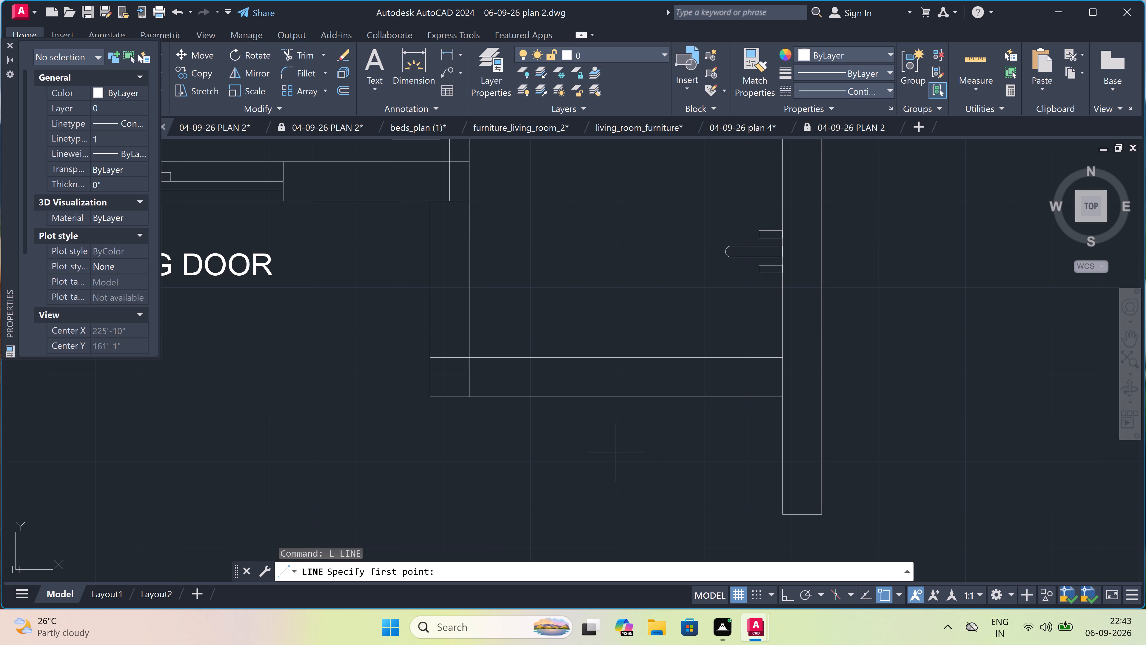
{"action": "left_click", "coordinate": [547, 358]}
{"action": "left_click", "coordinate": [547, 396]}
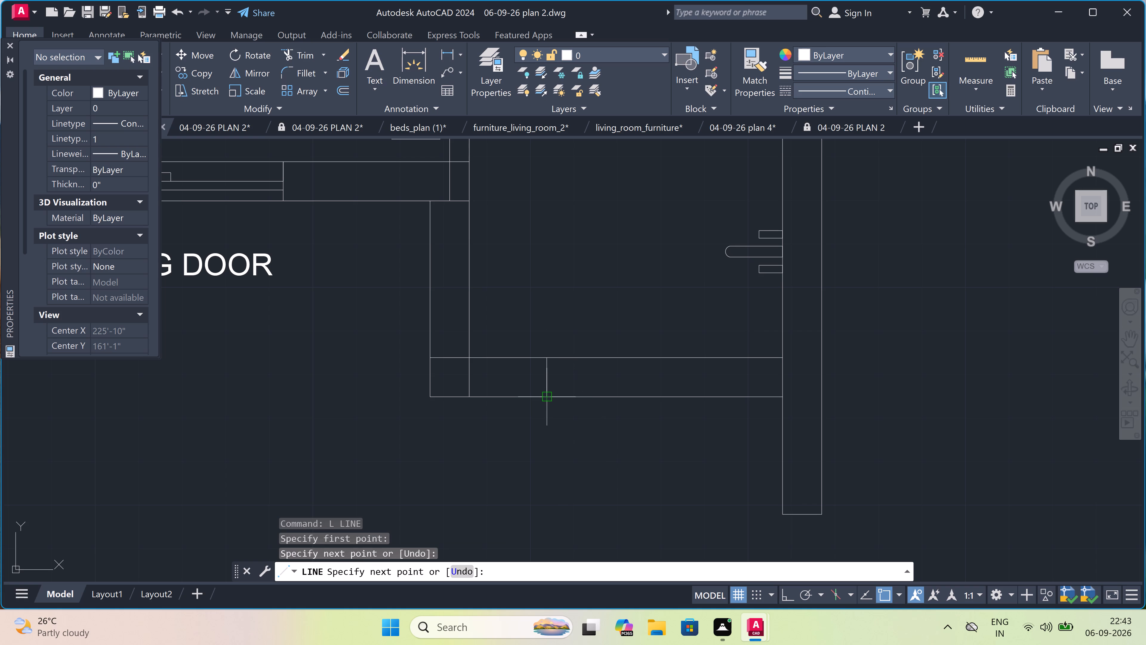
{"action": "double_click", "coordinate": [547, 376]}
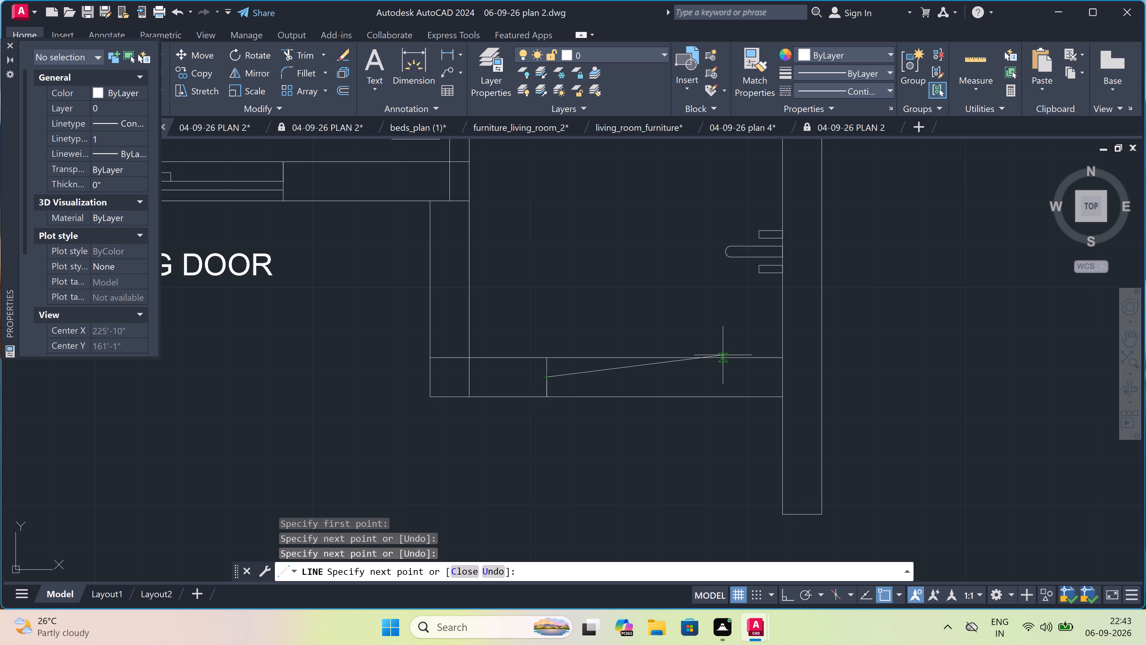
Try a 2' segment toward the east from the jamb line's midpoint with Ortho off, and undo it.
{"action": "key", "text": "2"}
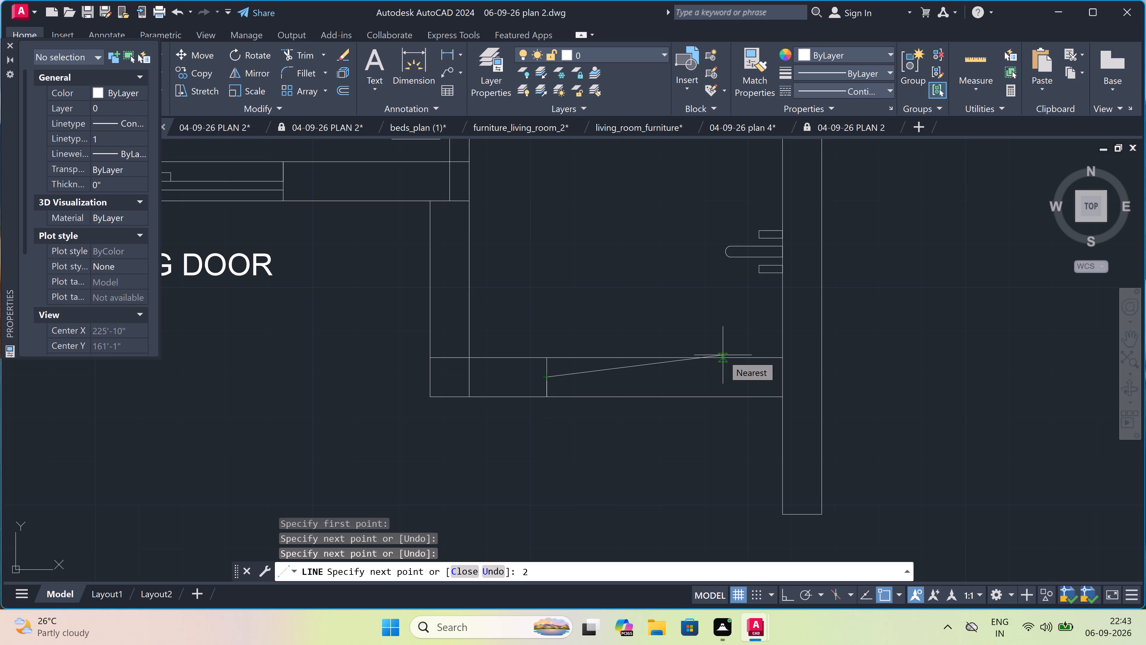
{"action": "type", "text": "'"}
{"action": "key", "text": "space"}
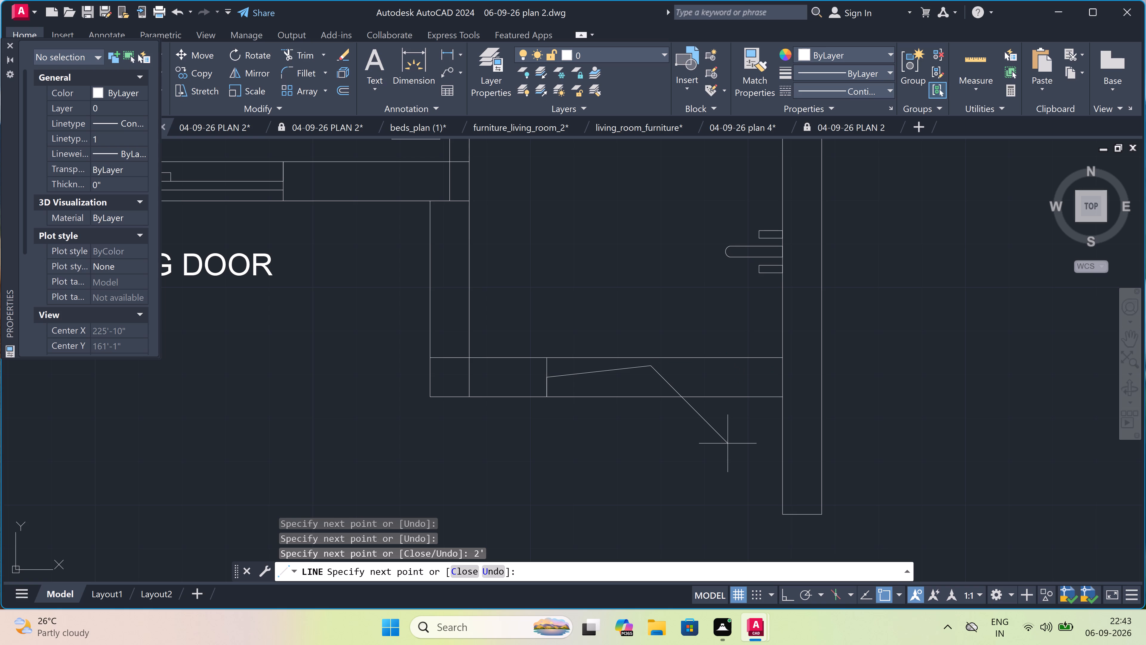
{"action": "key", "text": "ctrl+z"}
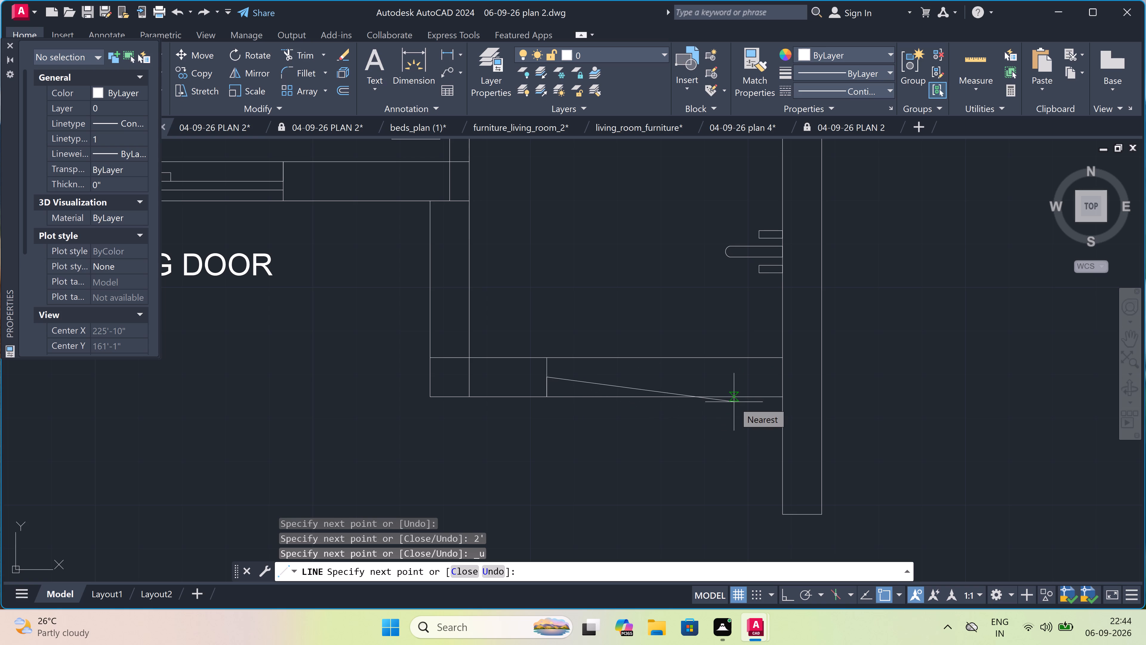
With Ortho on, draw a 2' centre line east inside the wall and close the opening with a second jamb line across the wall.
{"action": "key", "text": "F8"}
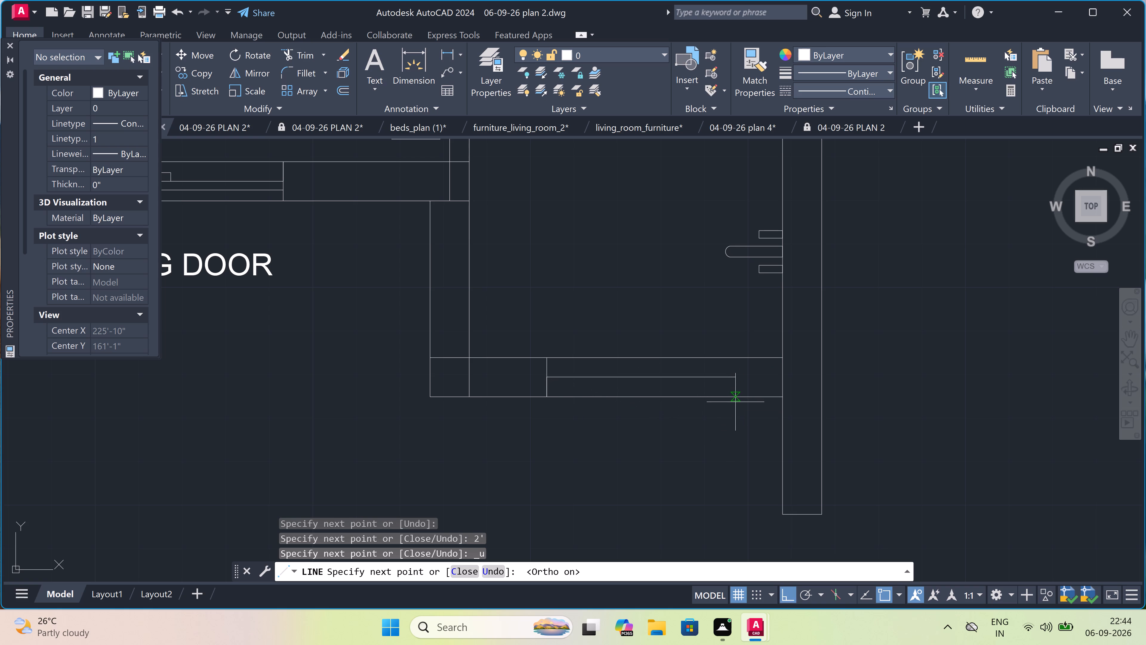
{"action": "key", "text": "2"}
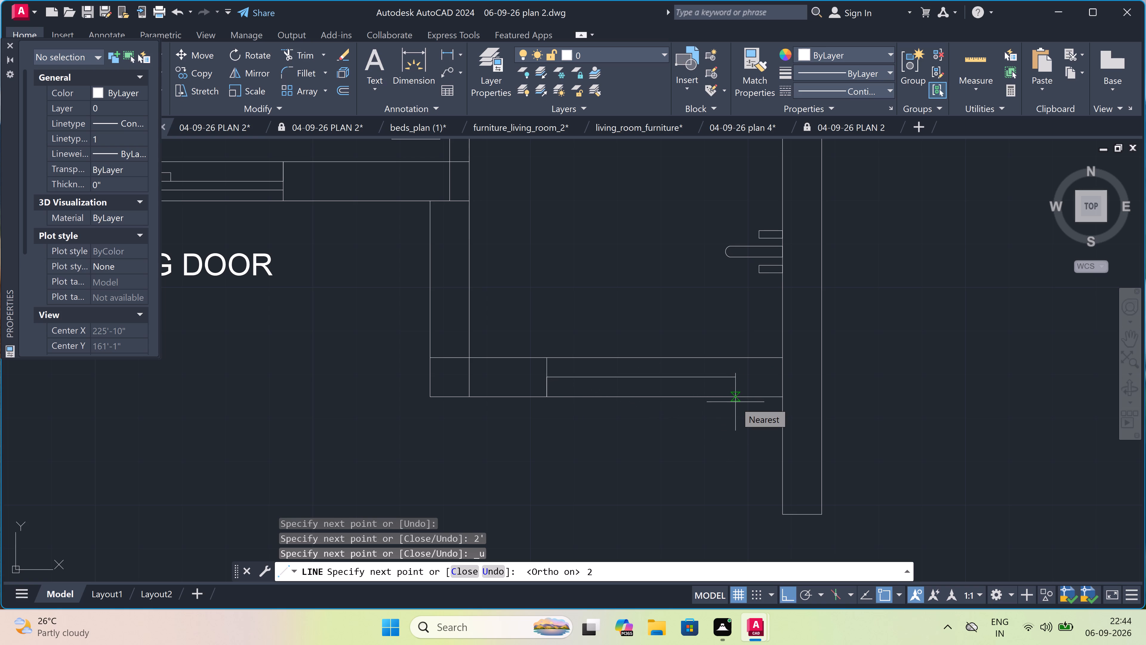
{"action": "type", "text": "'"}
{"action": "key", "text": "space"}
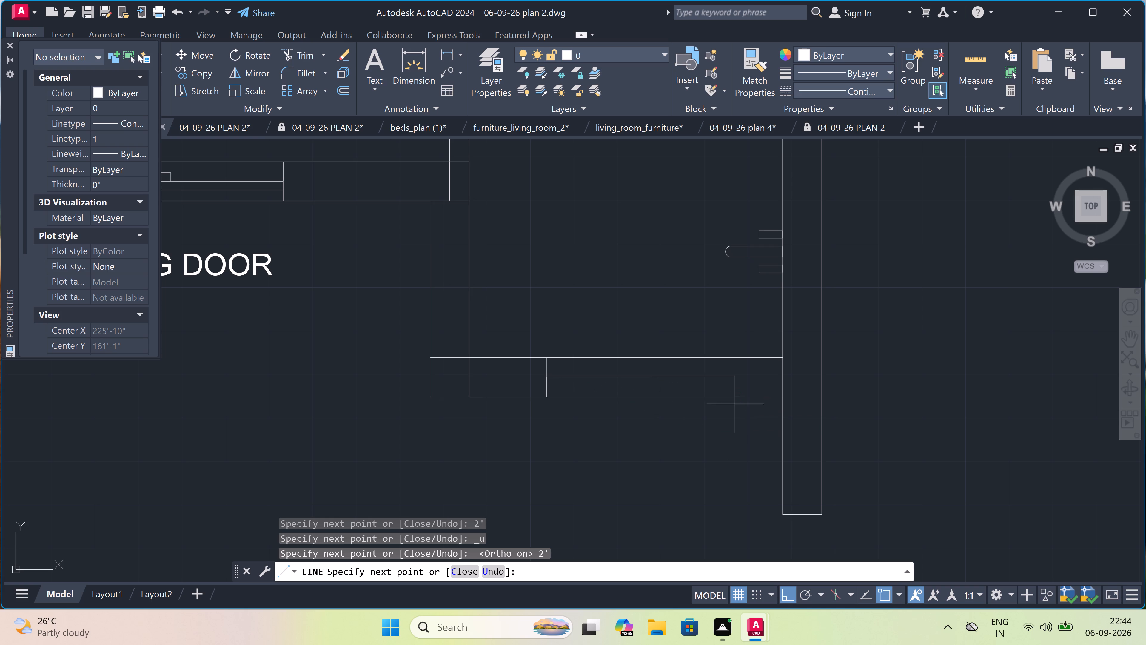
{"action": "scroll", "coordinate": [656, 346], "scroll_direction": "up", "scroll_amount": 2}
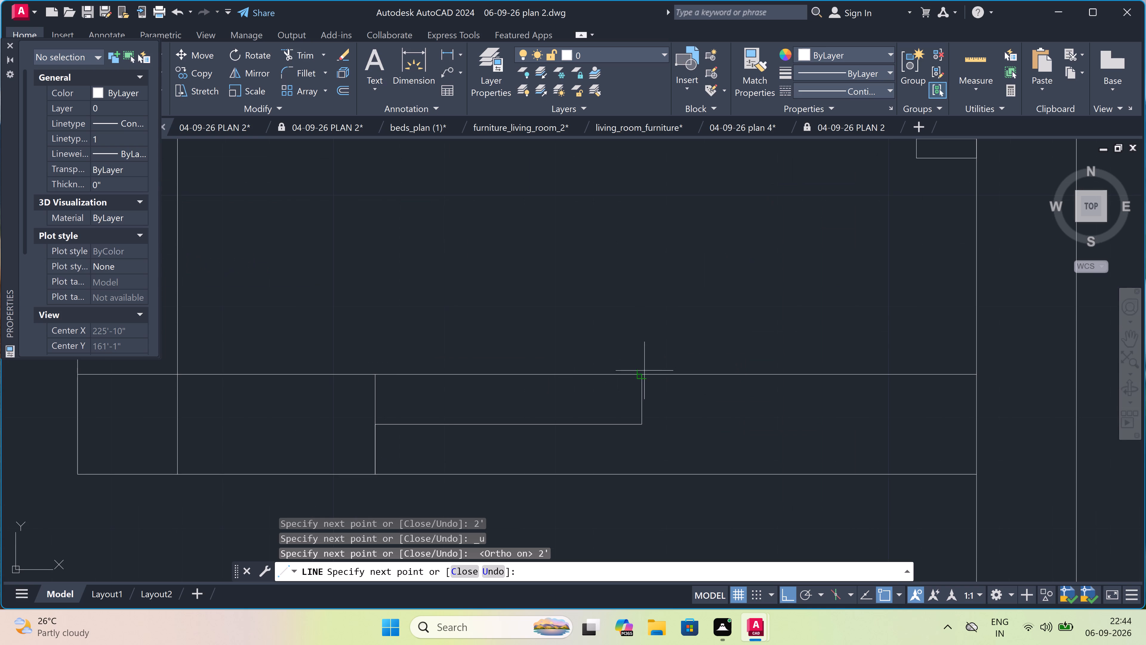
{"action": "left_click", "coordinate": [640, 374]}
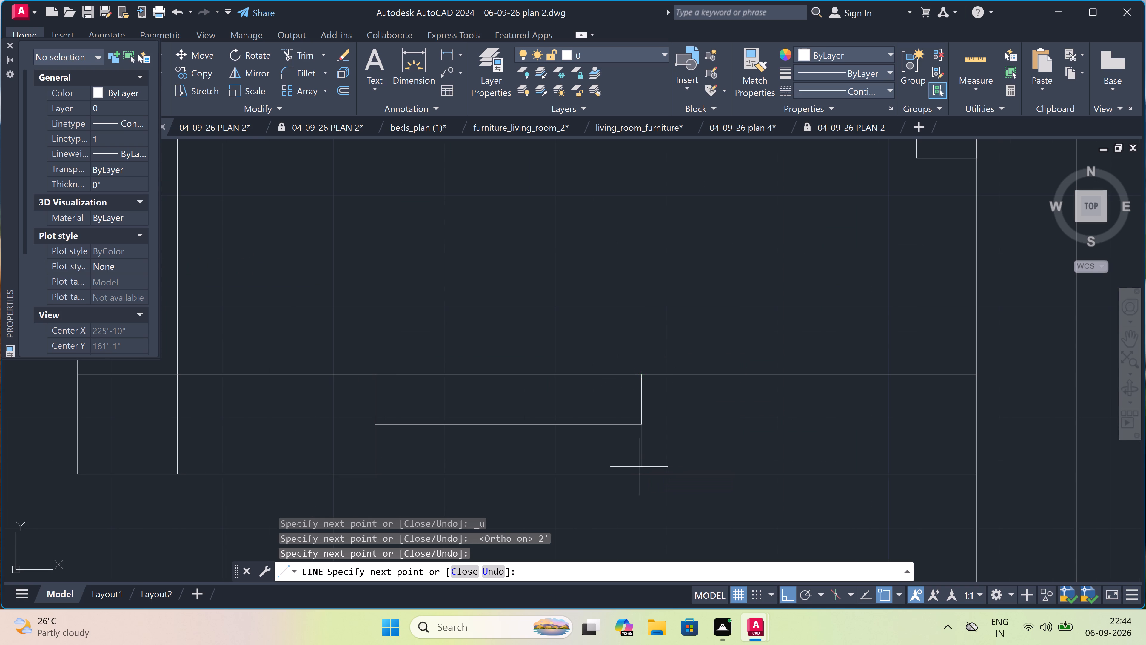
{"action": "left_click", "coordinate": [640, 473]}
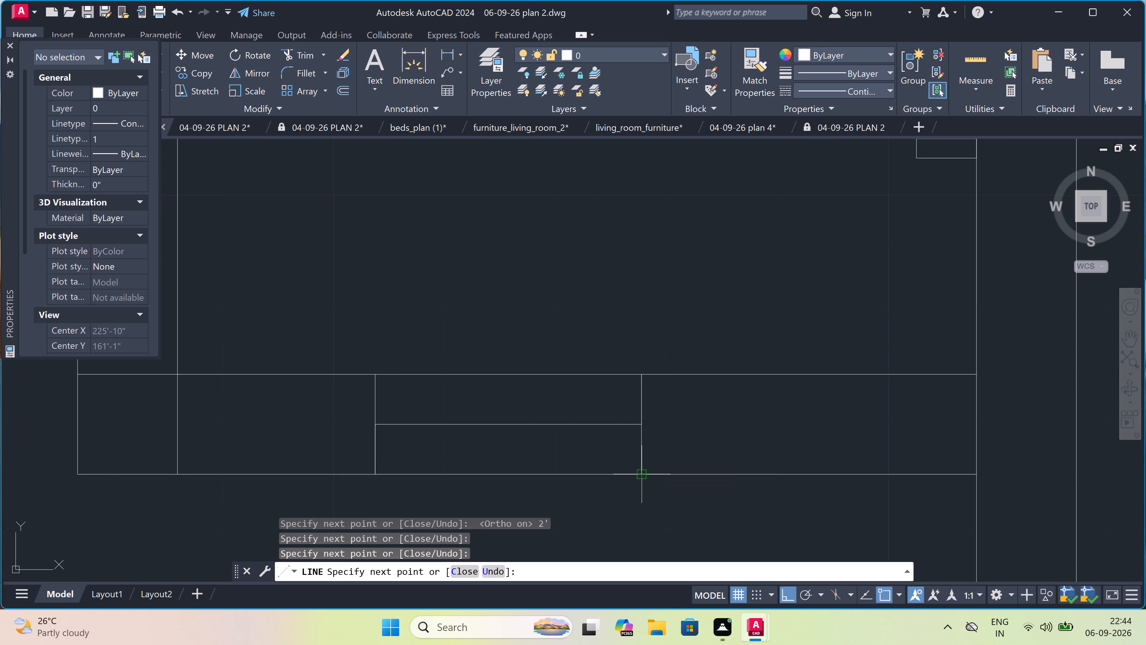
{"action": "key", "text": "Escape"}
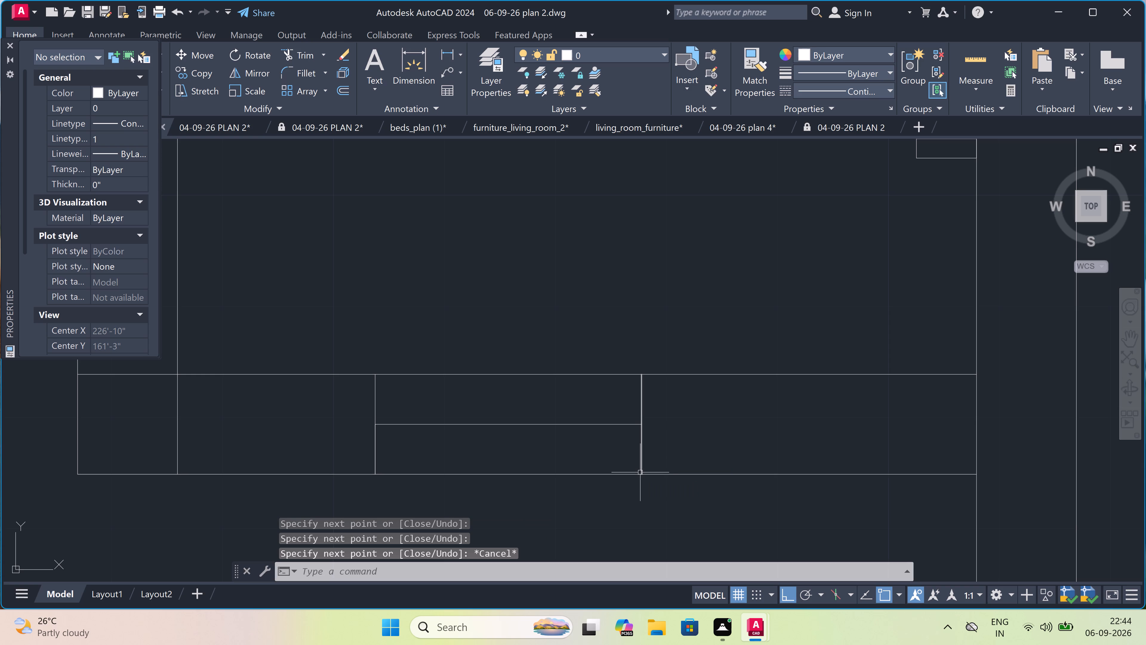
Offset the new opening's centre line 2" to both its north and south sides.
{"action": "type", "text": "O"}
{"action": "key", "text": "space"}
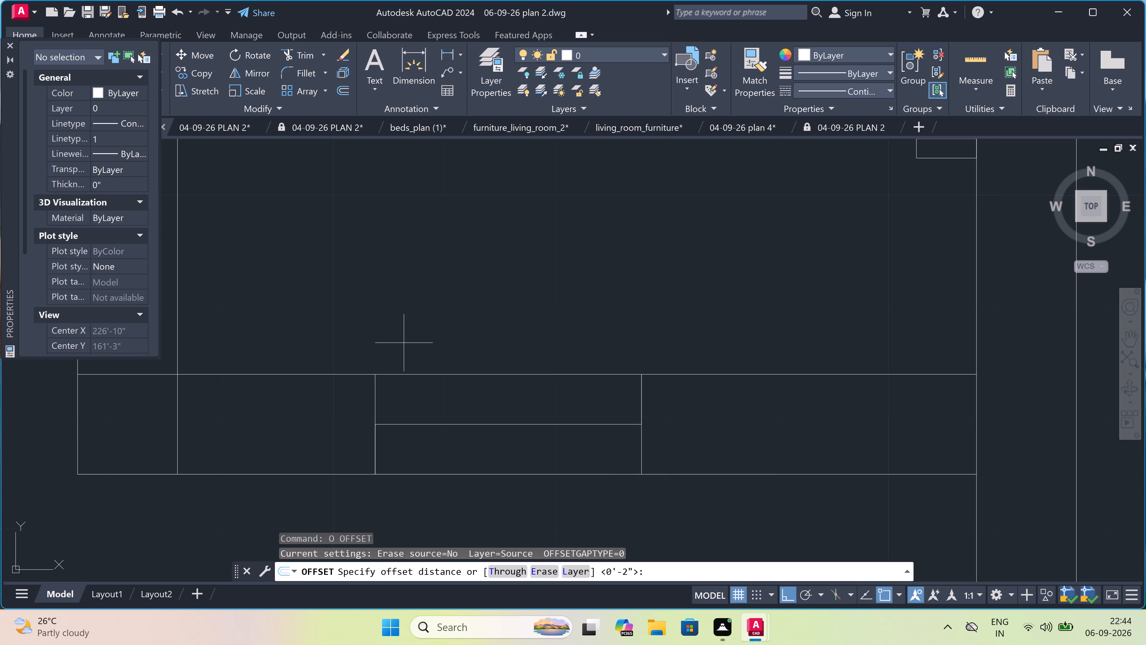
{"action": "scroll", "coordinate": [460, 408], "scroll_direction": "up", "scroll_amount": 1}
{"action": "left_click", "coordinate": [509, 436]}
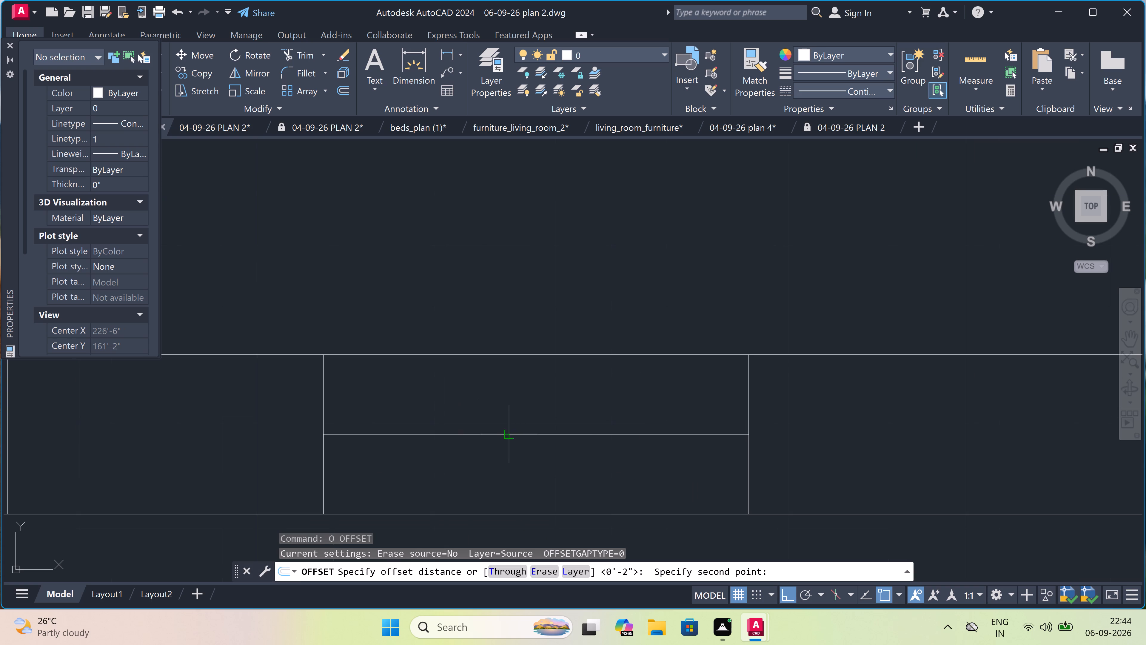
{"action": "key", "text": "2"}
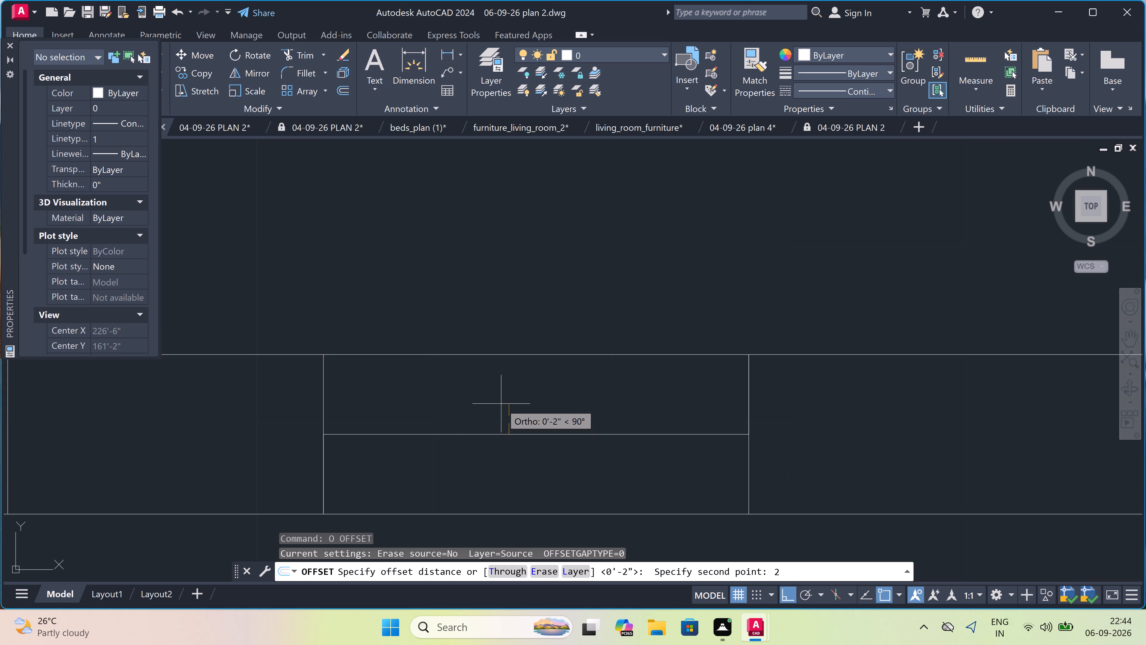
{"action": "type", "text": "\""}
{"action": "key", "text": "space"}
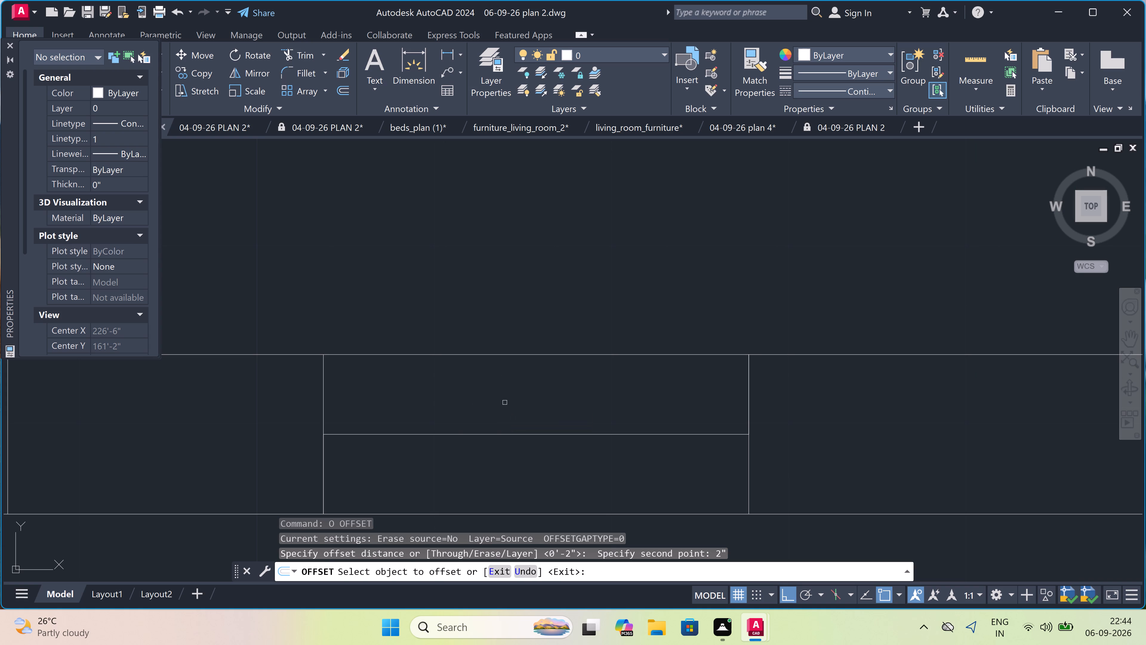
{"action": "left_click", "coordinate": [517, 434]}
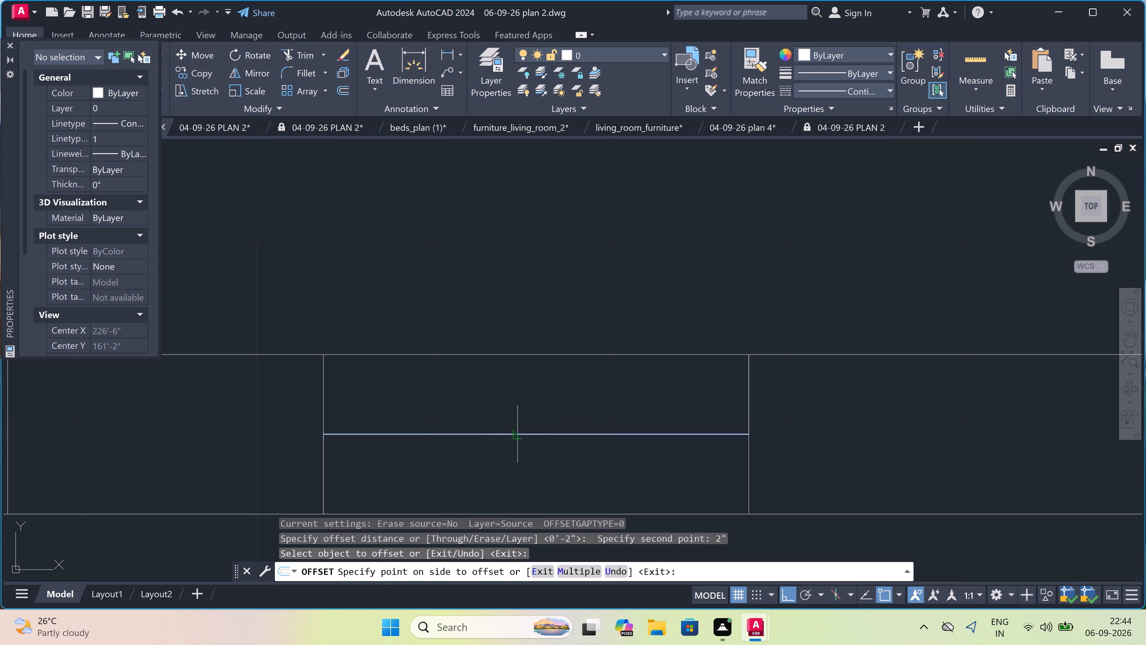
{"action": "left_click", "coordinate": [514, 415]}
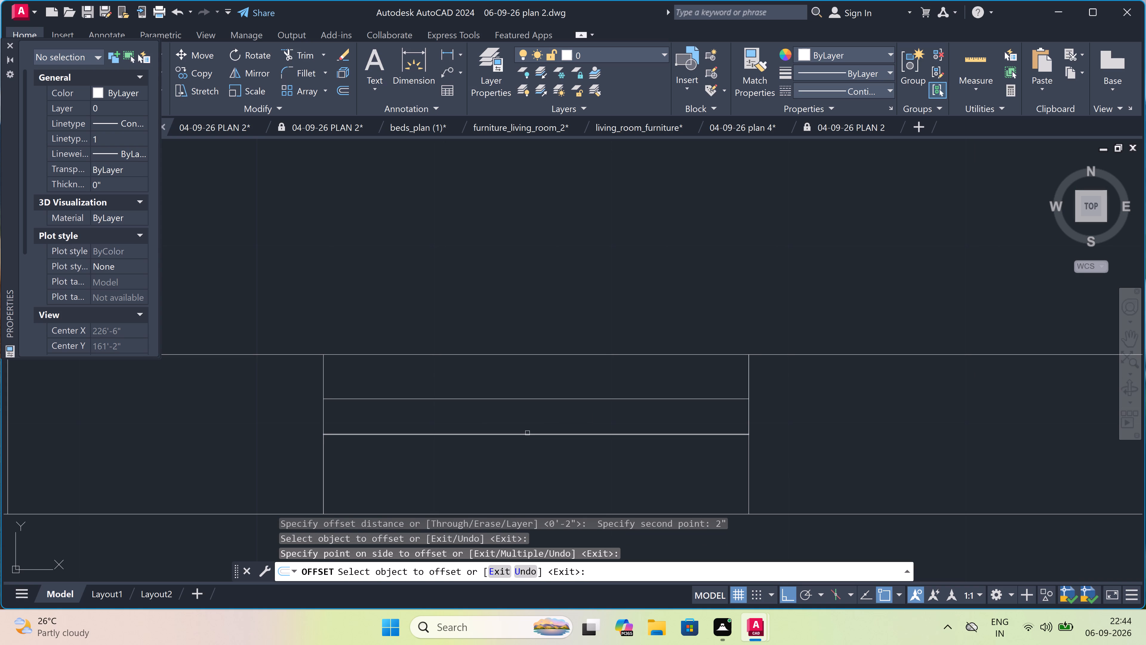
{"action": "left_click", "coordinate": [527, 433]}
{"action": "left_click", "coordinate": [529, 481]}
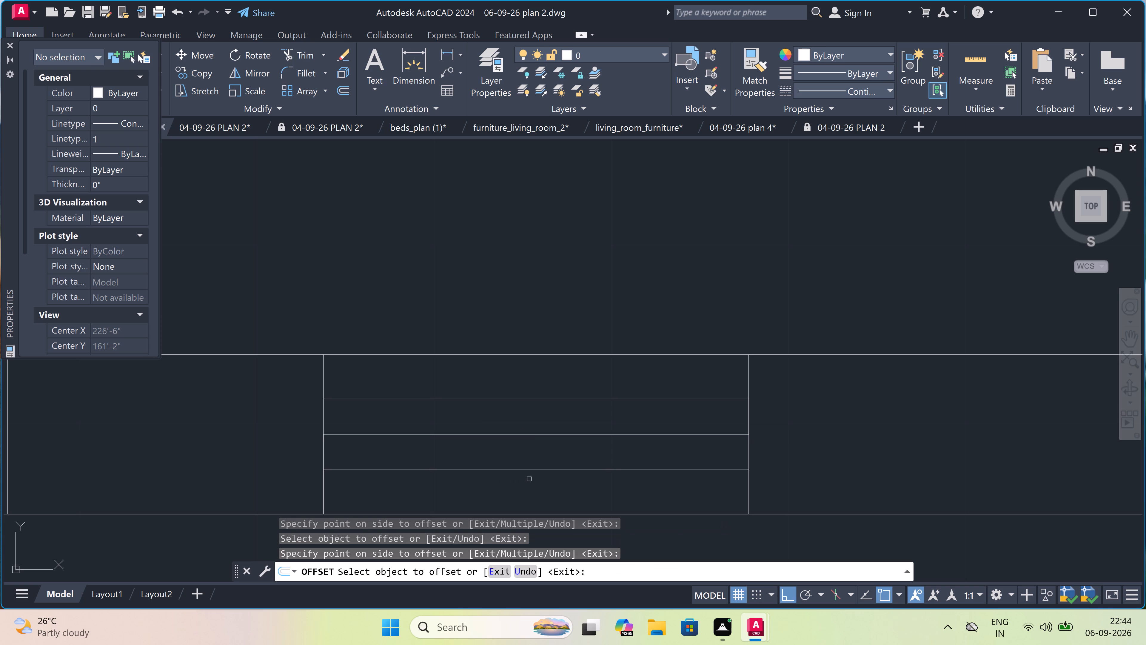
{"action": "key", "text": "Escape"}
Start a line on the opening's centre line, between its midpoint and the east jamb.
{"action": "type", "text": "L"}
{"action": "key", "text": "space"}
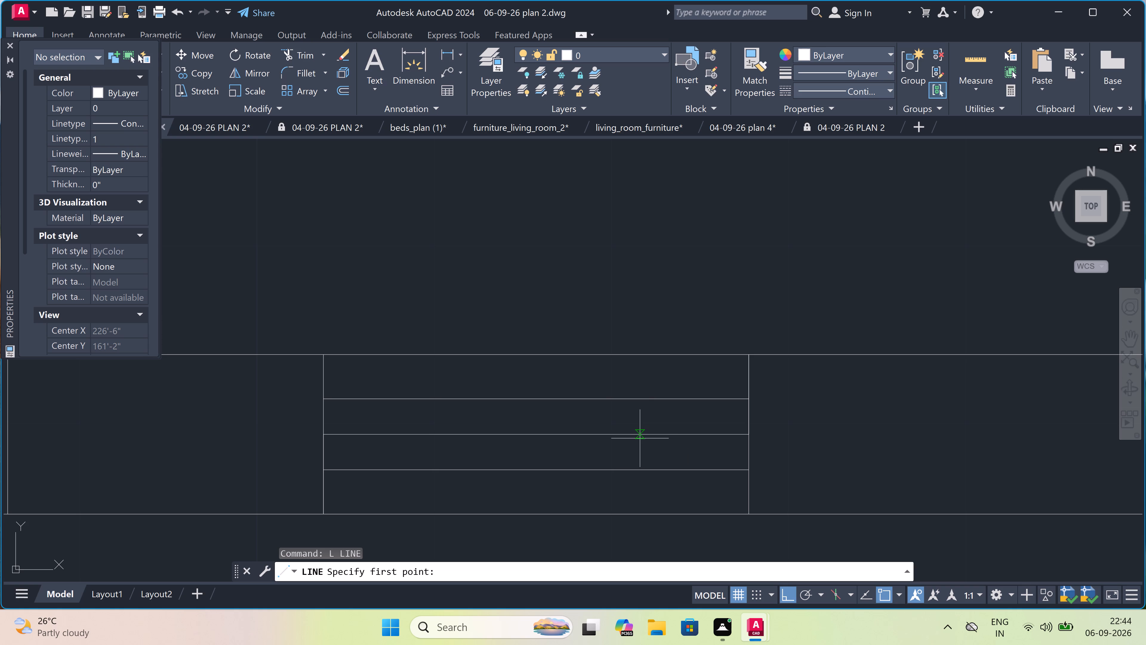
{"action": "scroll", "coordinate": [610, 459], "scroll_direction": "up", "scroll_amount": 2}
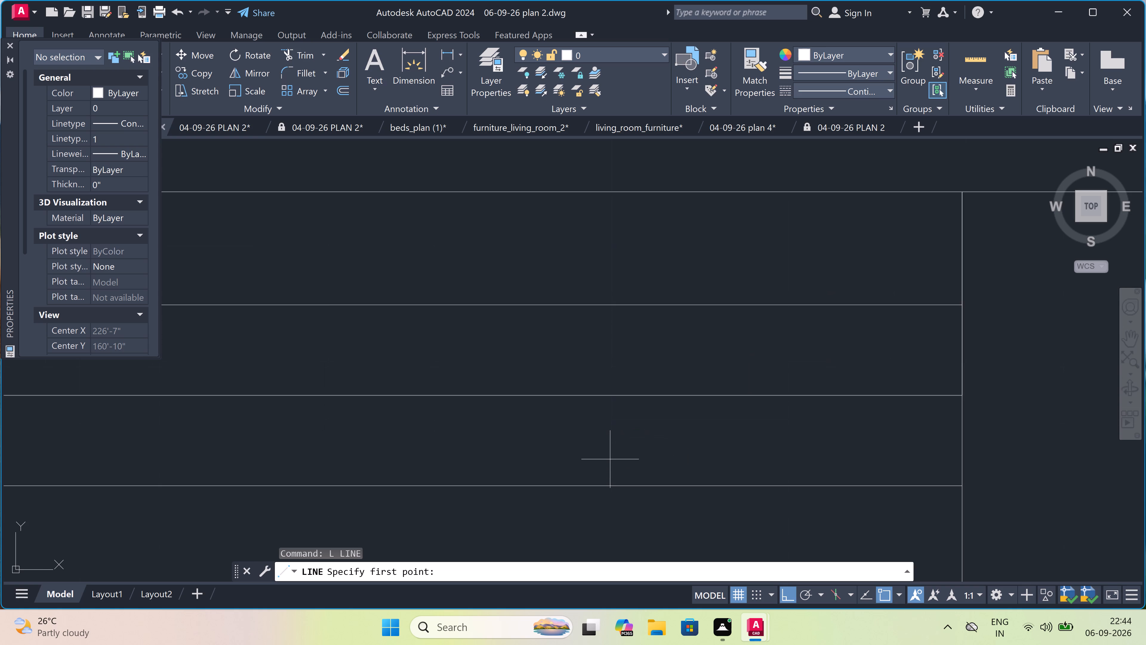
{"action": "scroll", "coordinate": [610, 459], "scroll_direction": "down", "scroll_amount": 1}
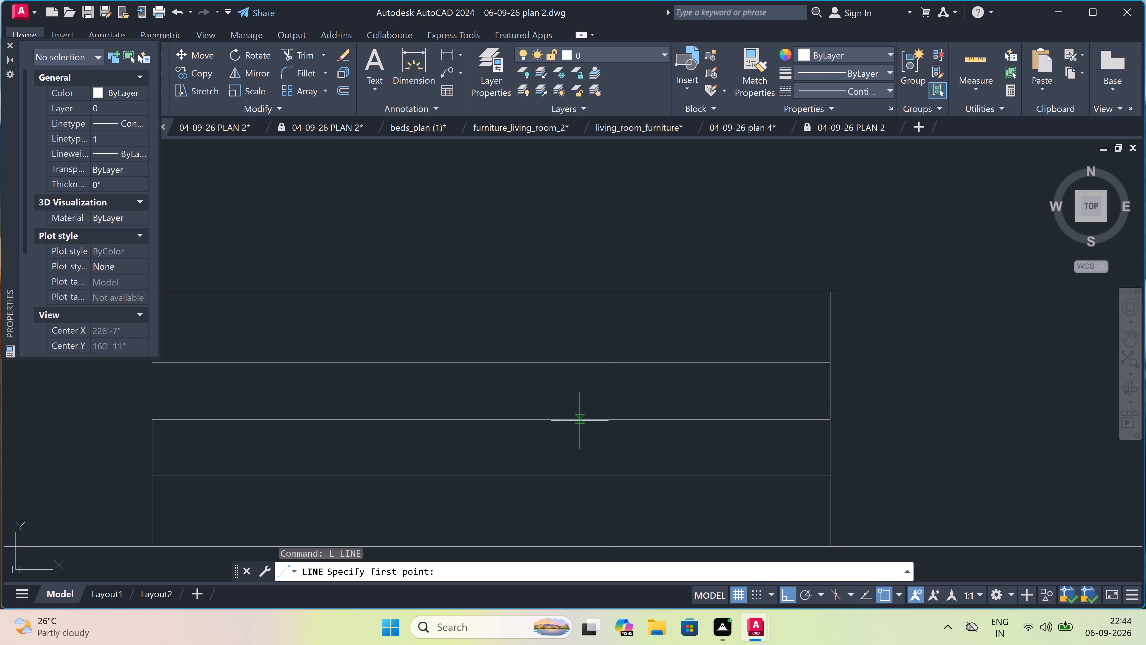
{"action": "left_click", "coordinate": [578, 420]}
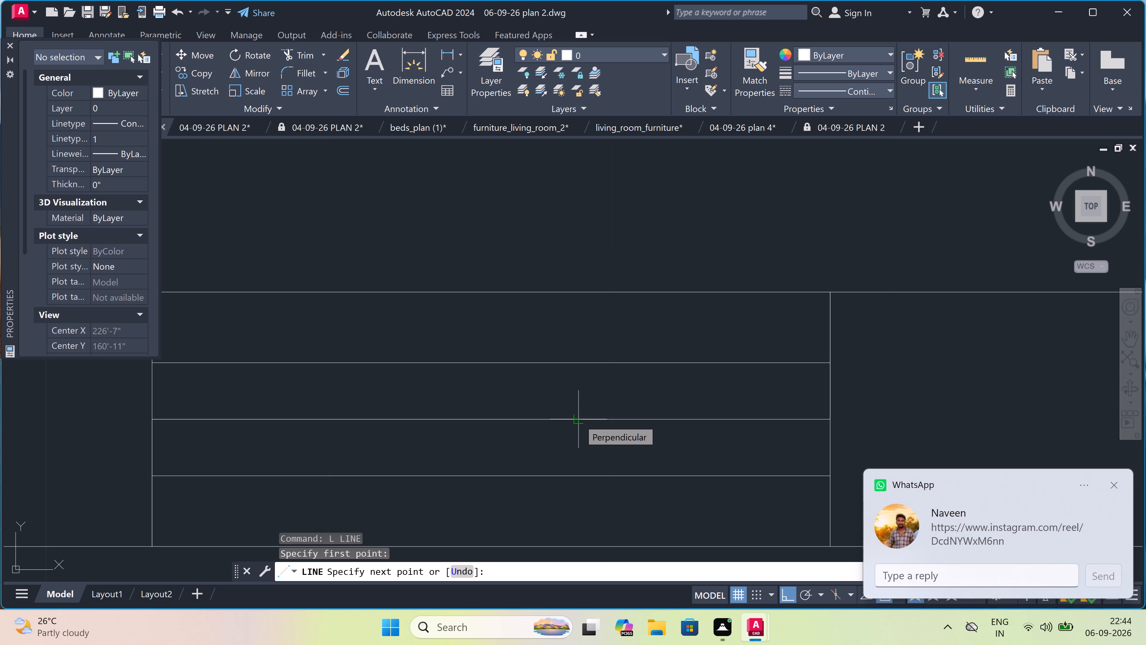
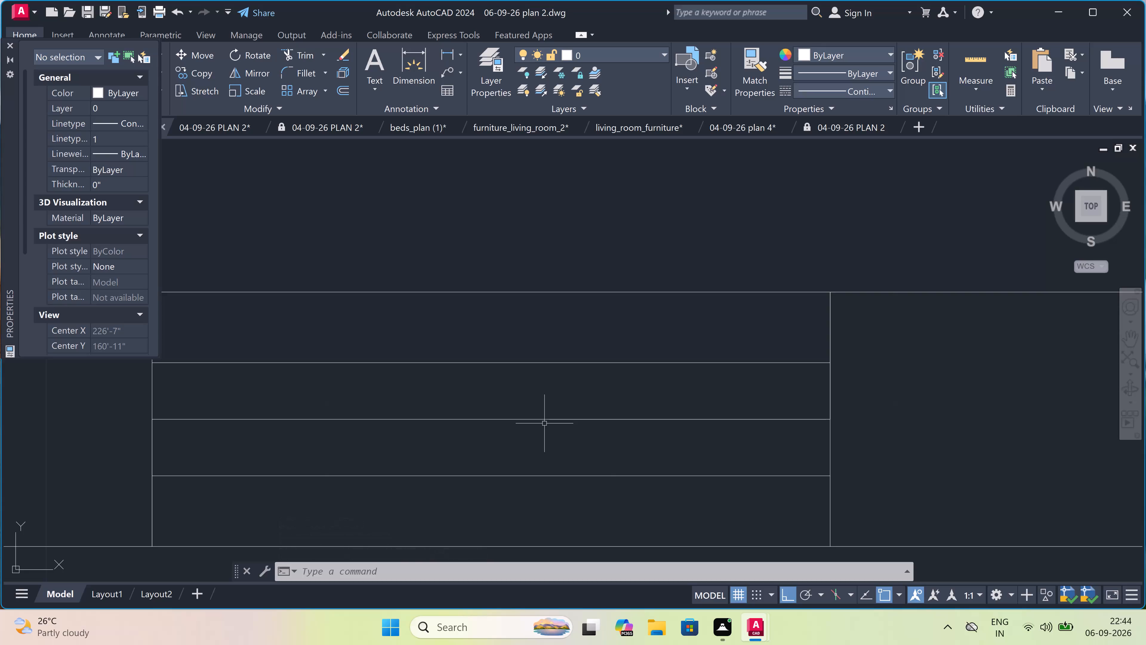
Cancel the unfinished line and erase the centre line of the bathroom's south wall opening.
{"action": "key", "text": "Escape"}
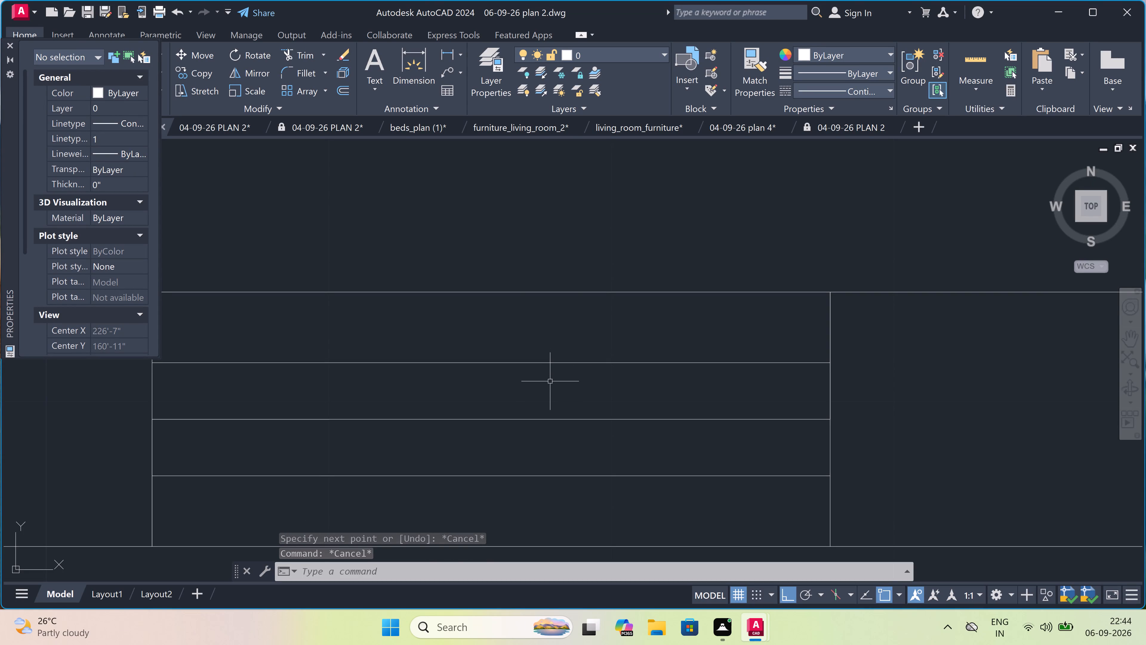
{"action": "left_click", "coordinate": [553, 407]}
{"action": "left_click", "coordinate": [498, 437]}
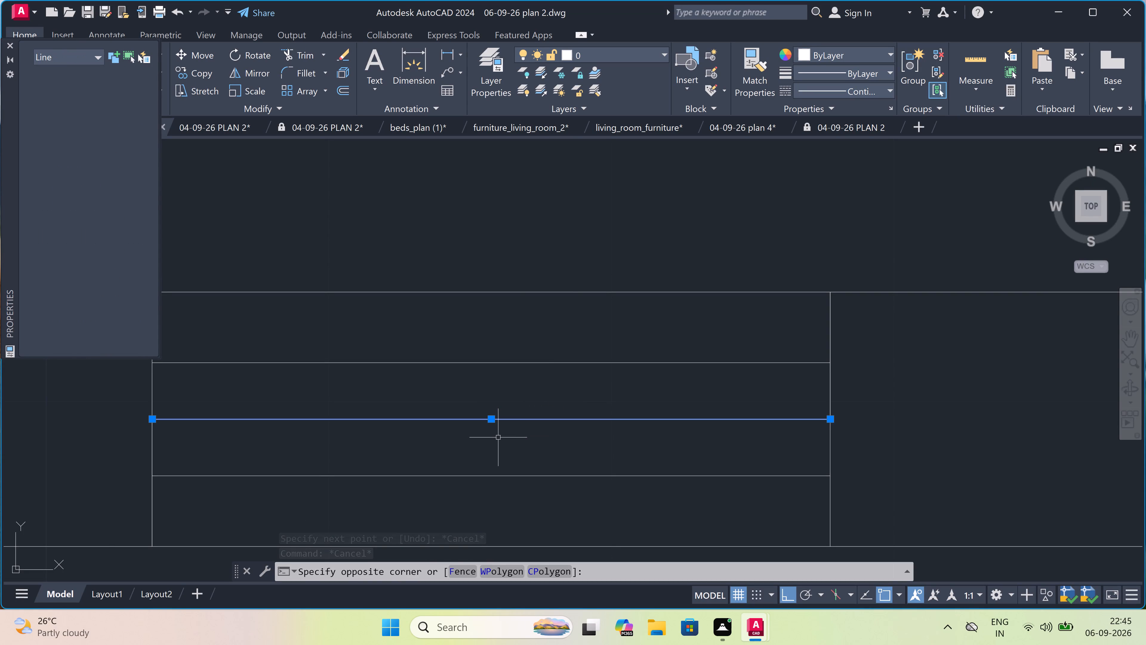
{"action": "key", "text": "Delete"}
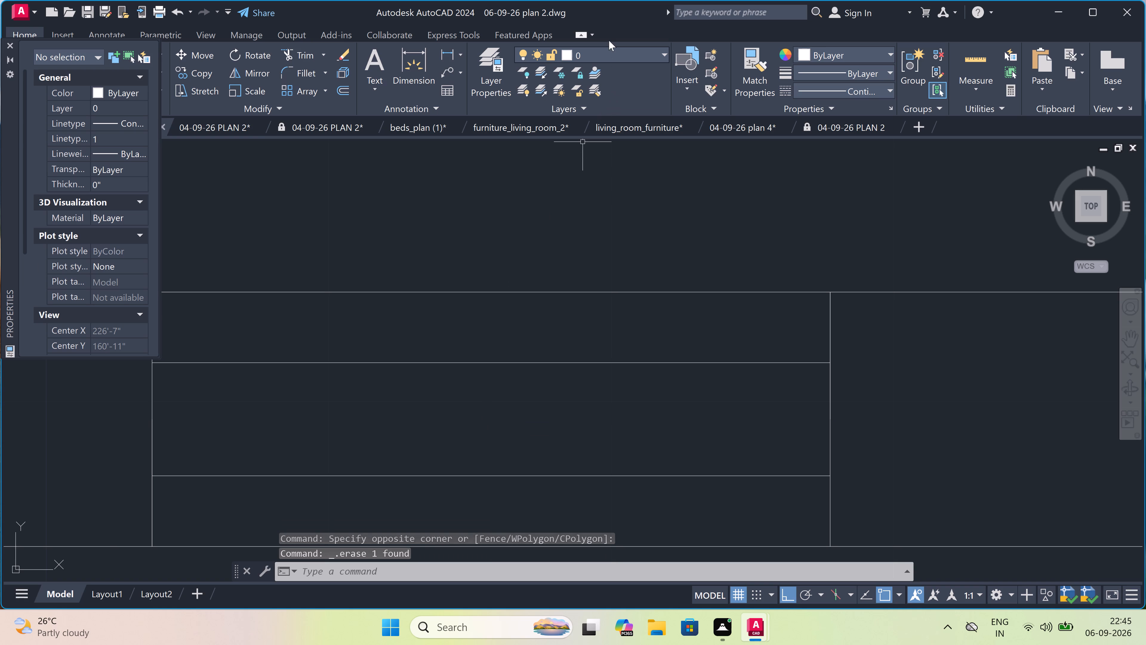
On layer "line 1", draw a new centre line across the opening from the west jamb's midpoint to the east jamb's midpoint.
{"action": "left_click_drag", "start_coordinate": [609, 40], "coordinate": [618, 41]}
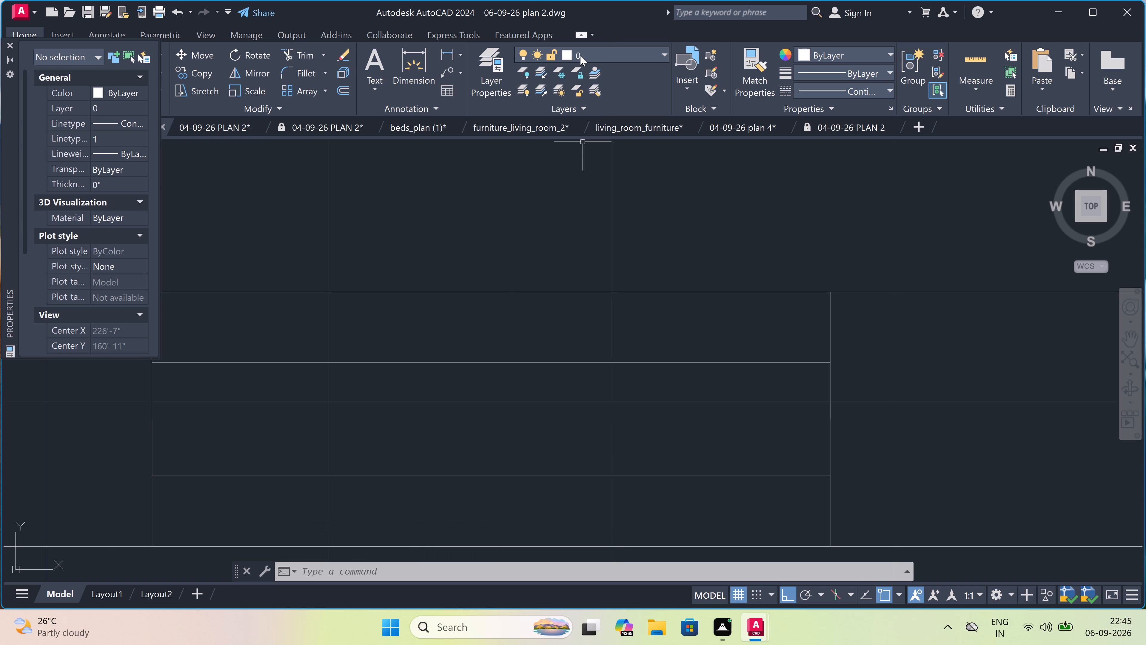
{"action": "left_click_drag", "start_coordinate": [578, 53], "coordinate": [552, 47]}
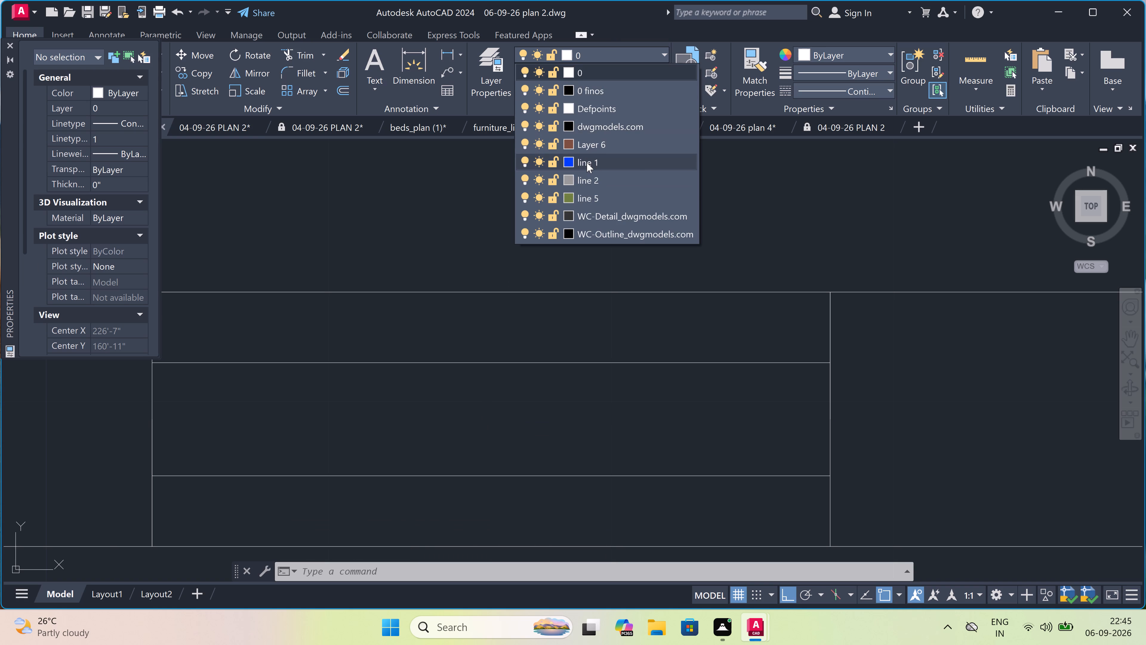
{"action": "left_click", "coordinate": [587, 161]}
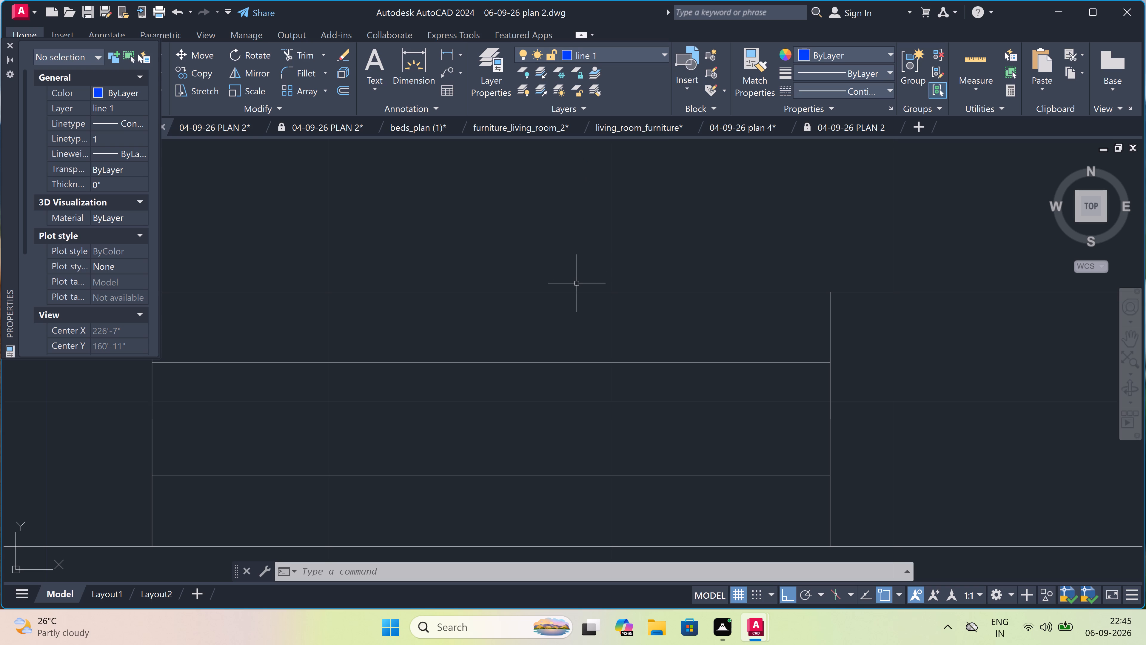
{"action": "type", "text": "L"}
{"action": "key", "text": "space"}
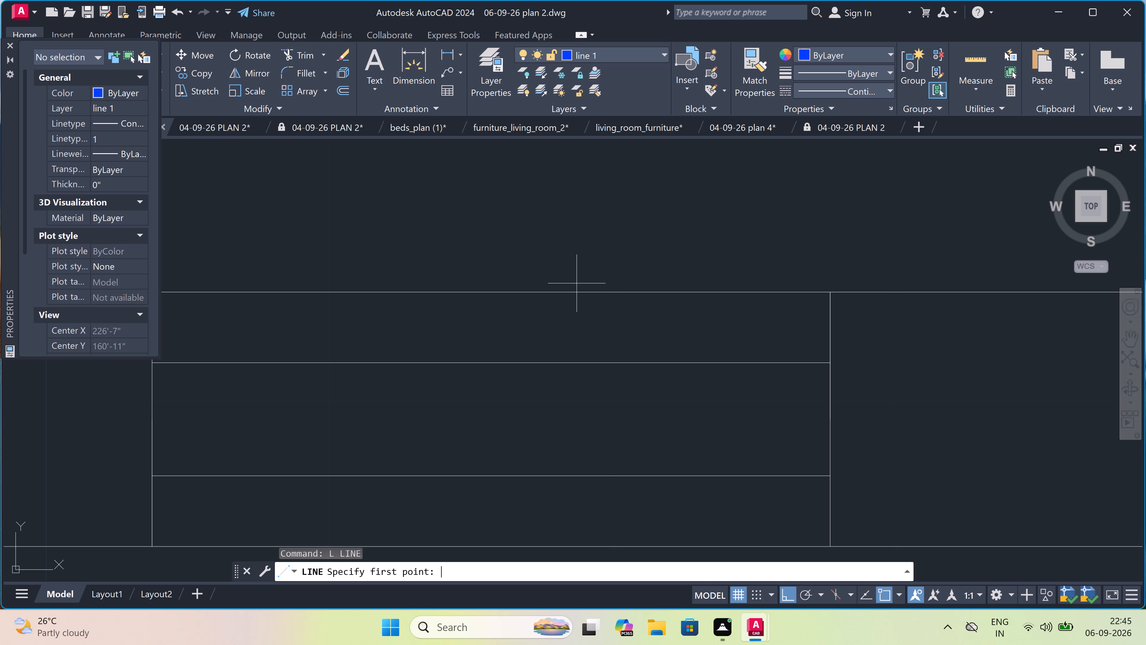
{"action": "scroll", "coordinate": [553, 245], "scroll_direction": "down", "scroll_amount": 3}
{"action": "scroll", "coordinate": [475, 291], "scroll_direction": "up", "scroll_amount": 2}
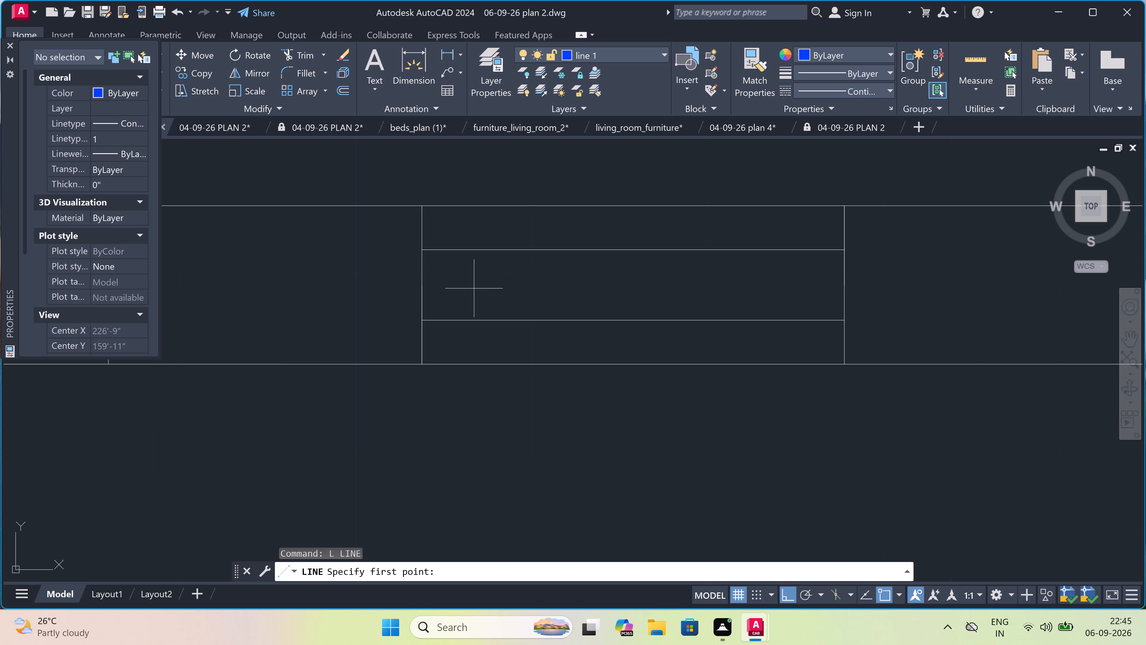
{"action": "scroll", "coordinate": [474, 287], "scroll_direction": "up", "scroll_amount": 1}
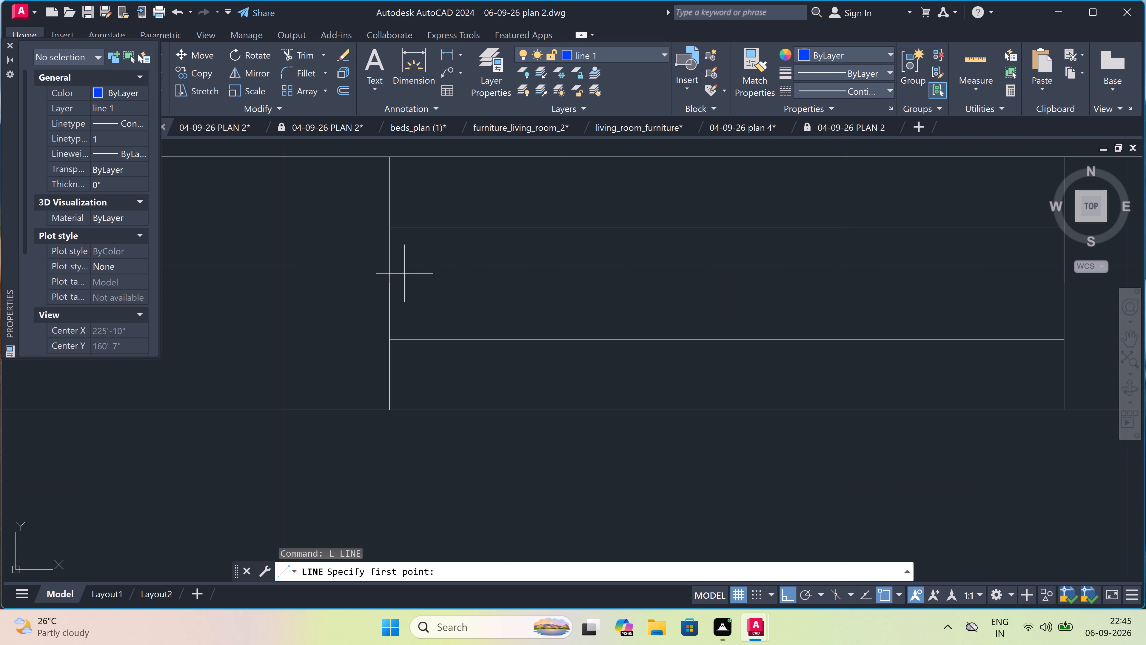
{"action": "left_click", "coordinate": [391, 286]}
{"action": "scroll", "coordinate": [569, 302], "scroll_direction": "down", "scroll_amount": 2}
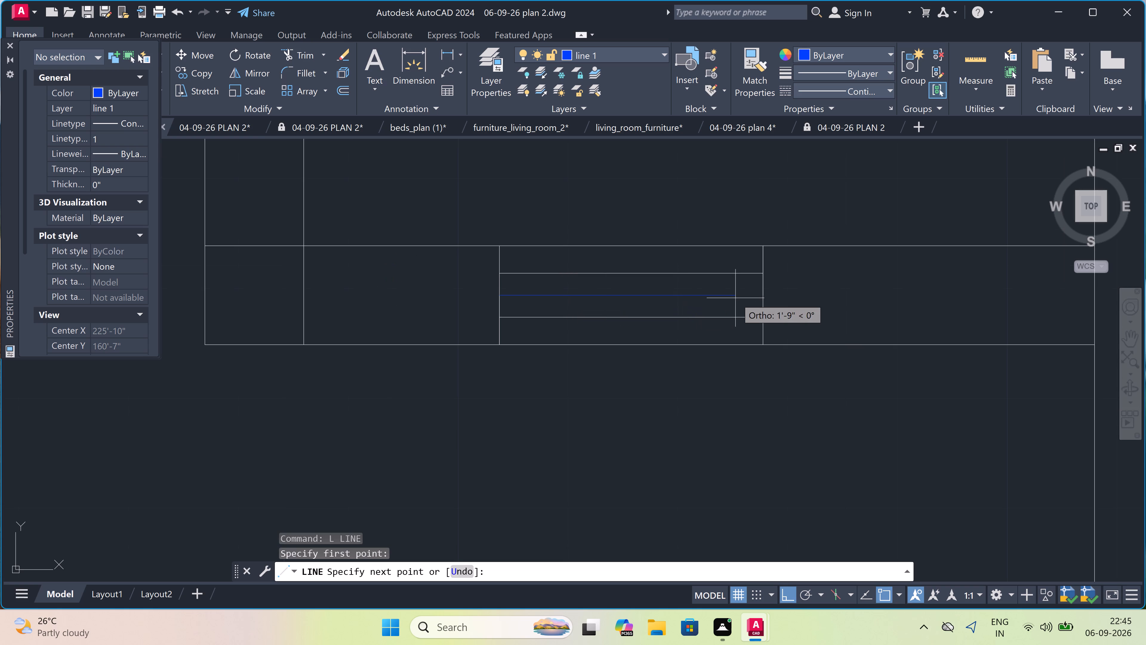
{"action": "scroll", "coordinate": [751, 292], "scroll_direction": "up", "scroll_amount": 4}
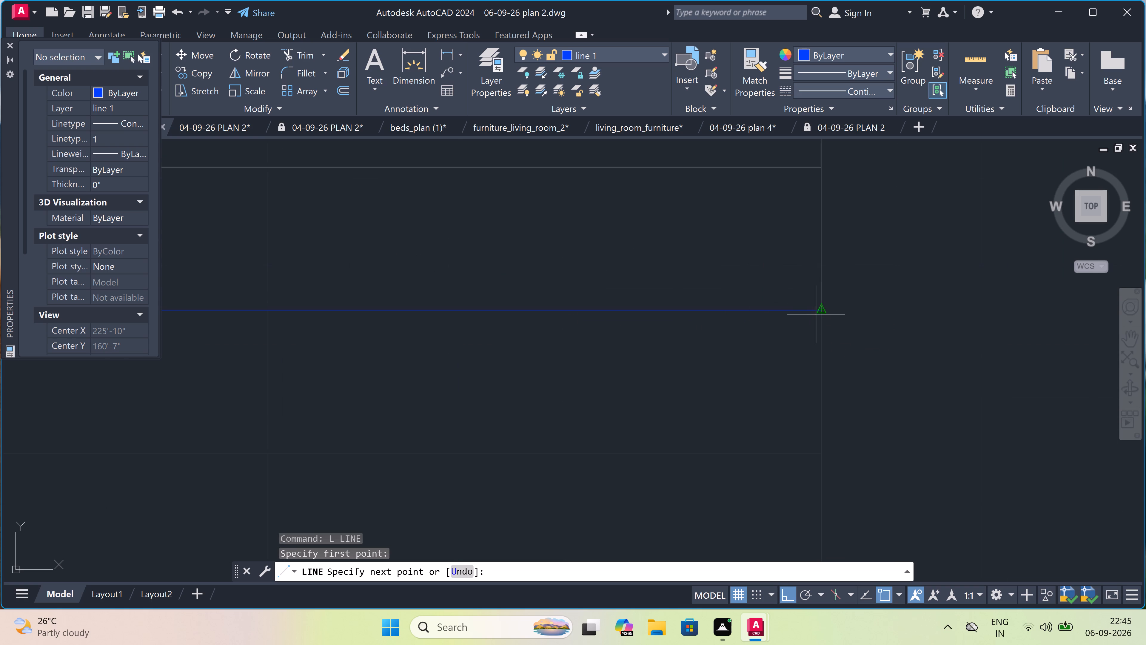
{"action": "left_click", "coordinate": [822, 312]}
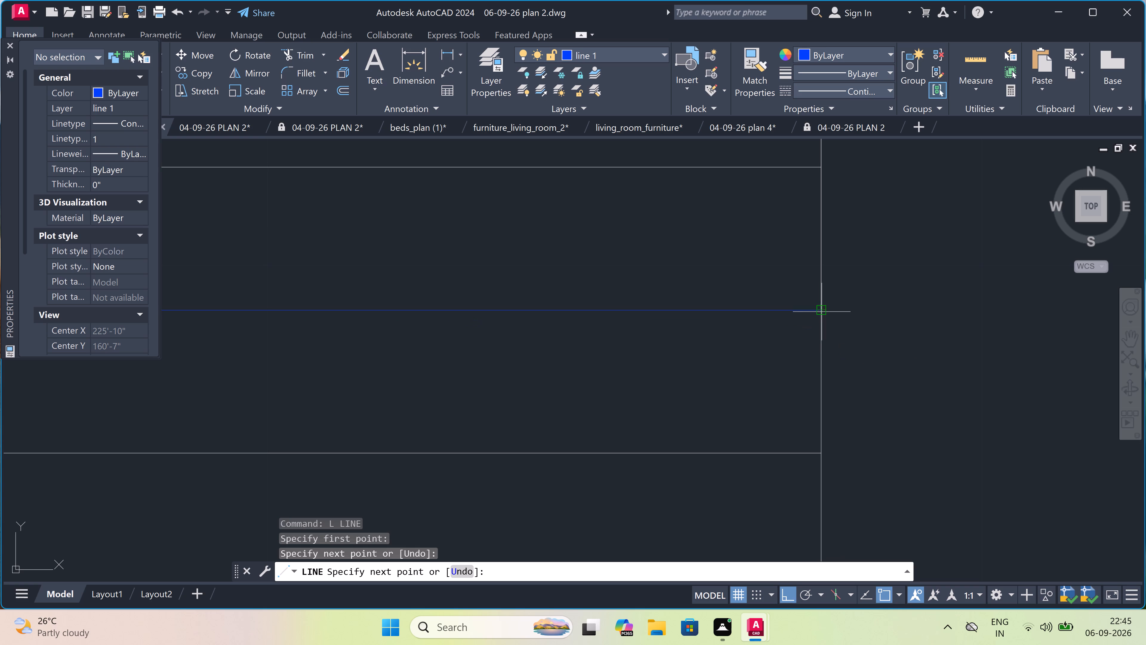
{"action": "key", "text": "Escape"}
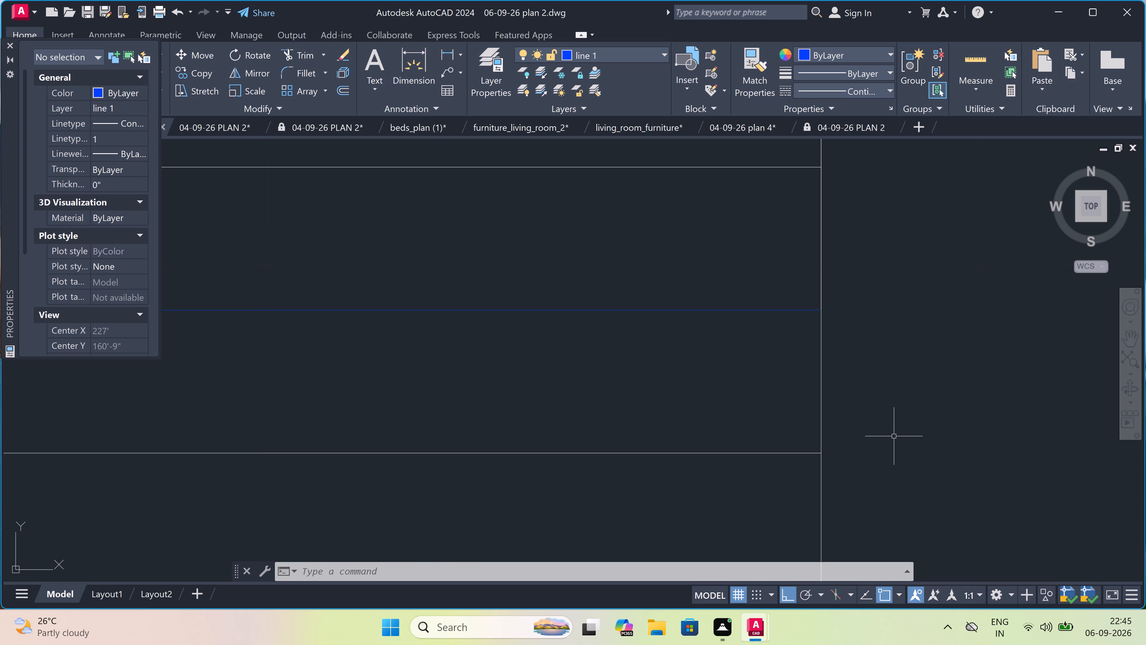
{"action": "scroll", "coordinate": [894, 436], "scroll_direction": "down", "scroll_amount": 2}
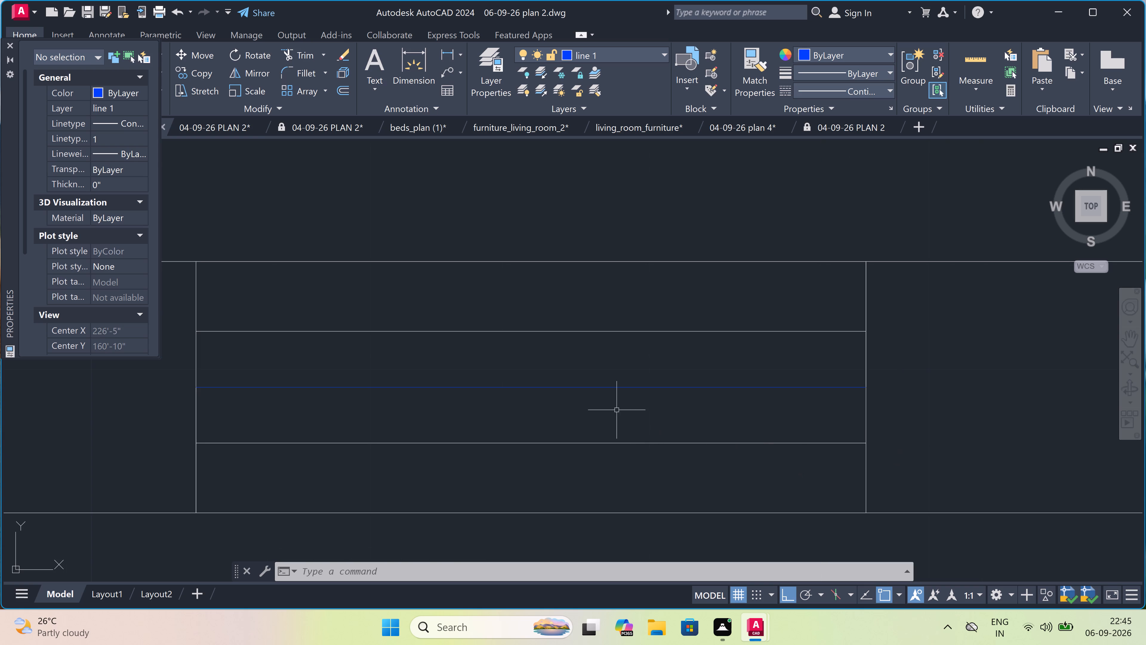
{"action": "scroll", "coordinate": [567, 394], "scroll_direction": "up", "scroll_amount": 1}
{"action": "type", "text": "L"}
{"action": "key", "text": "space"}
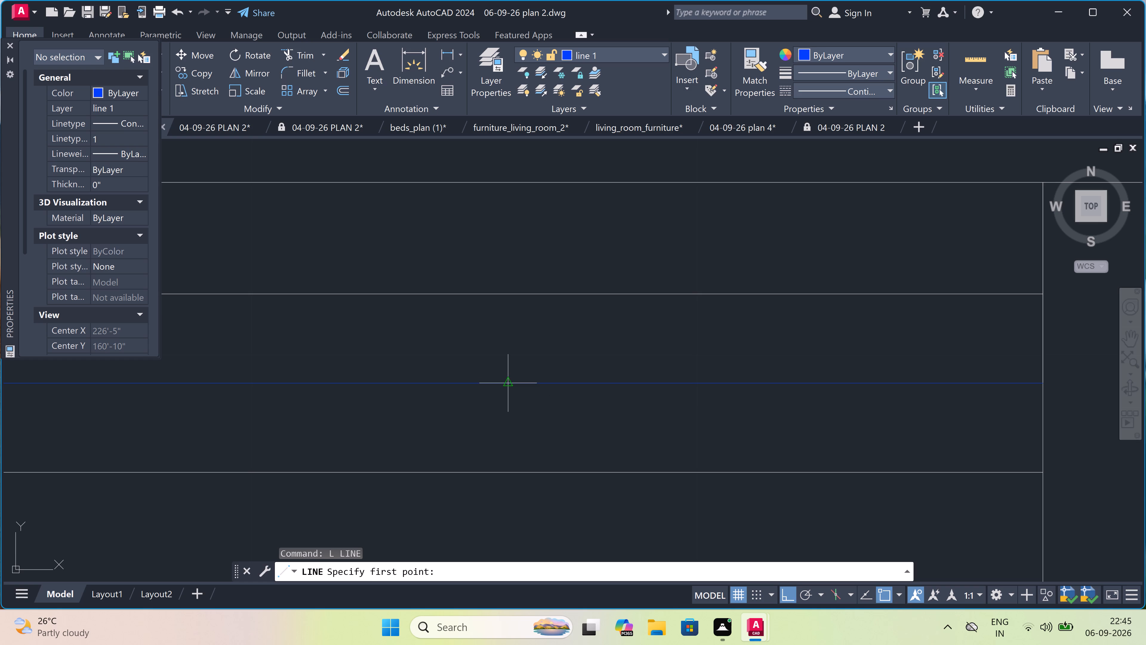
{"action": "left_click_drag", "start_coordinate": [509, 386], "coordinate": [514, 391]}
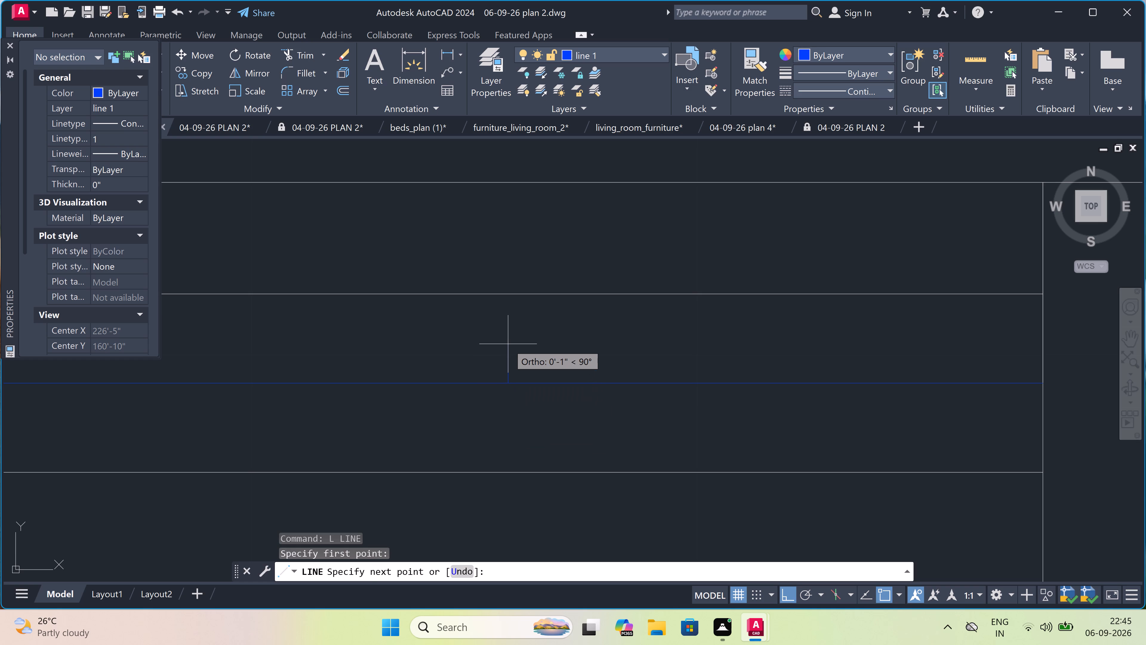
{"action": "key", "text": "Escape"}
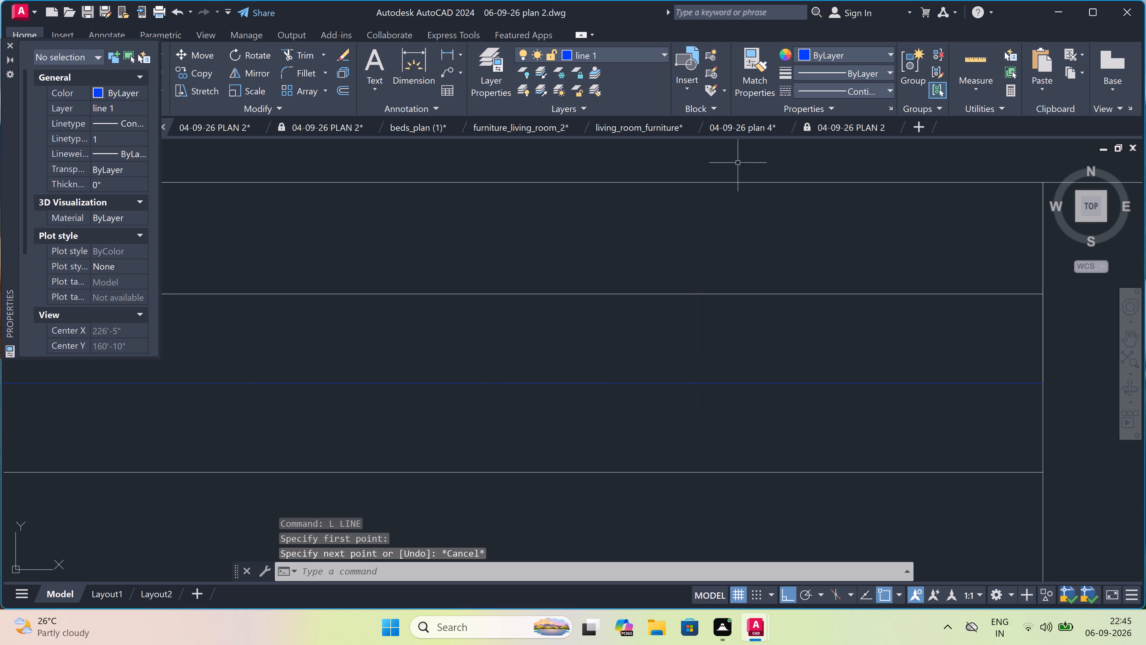
Offset the opening's new "line 1" centre line 1" to both its south and north sides.
{"action": "type", "text": "O"}
{"action": "key", "text": "space"}
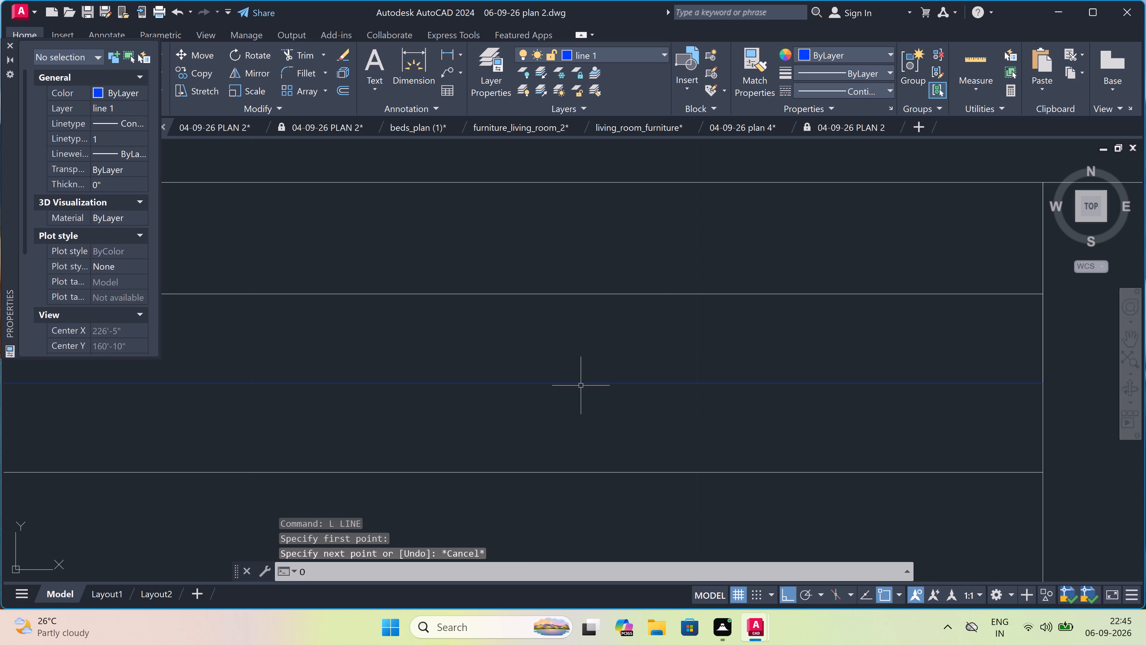
{"action": "left_click", "coordinate": [581, 383]}
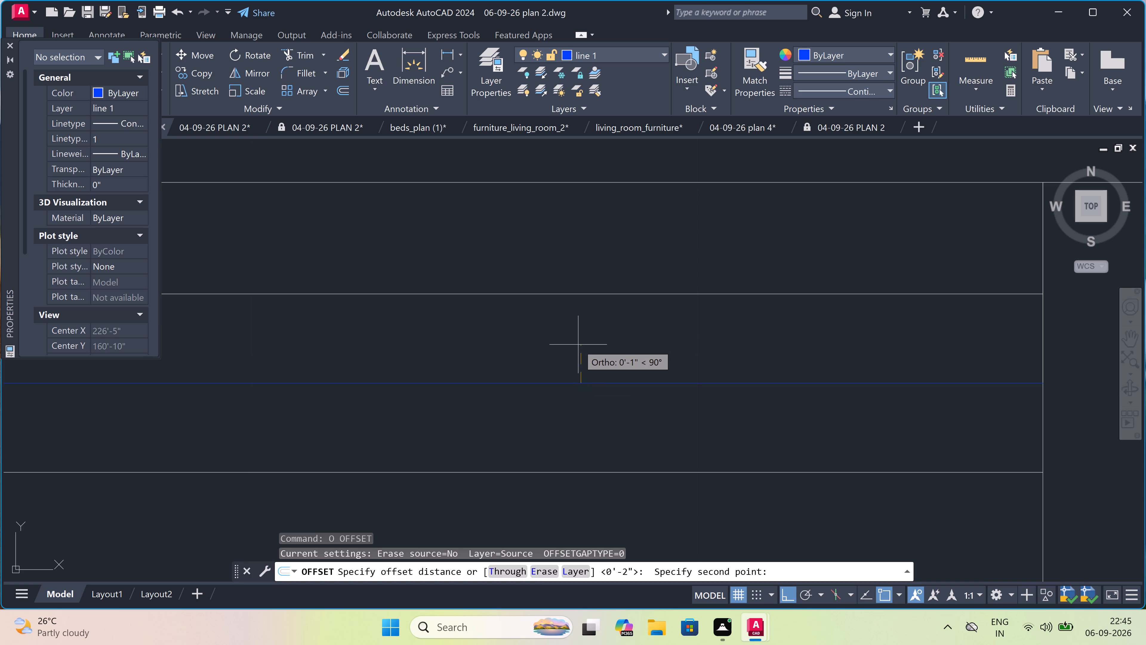
{"action": "key", "text": "1"}
{"action": "type", "text": "\""}
{"action": "key", "text": "space"}
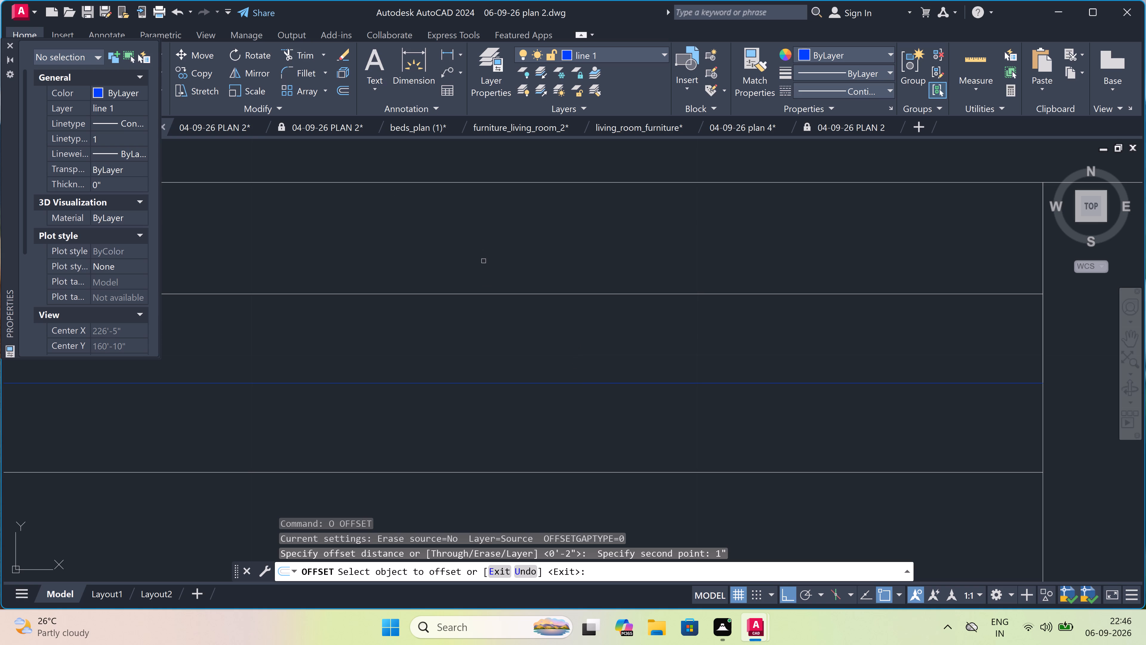
{"action": "left_click", "coordinate": [446, 383]}
{"action": "left_click_drag", "start_coordinate": [438, 443], "coordinate": [438, 440]}
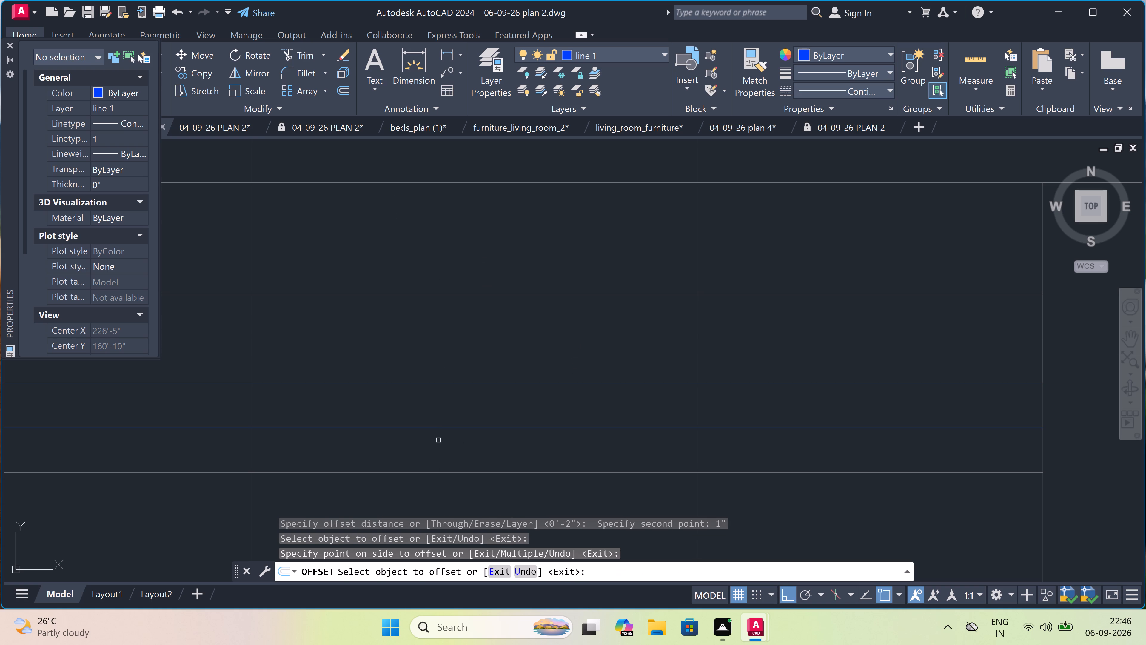
{"action": "left_click", "coordinate": [461, 382]}
{"action": "double_click", "coordinate": [460, 365]}
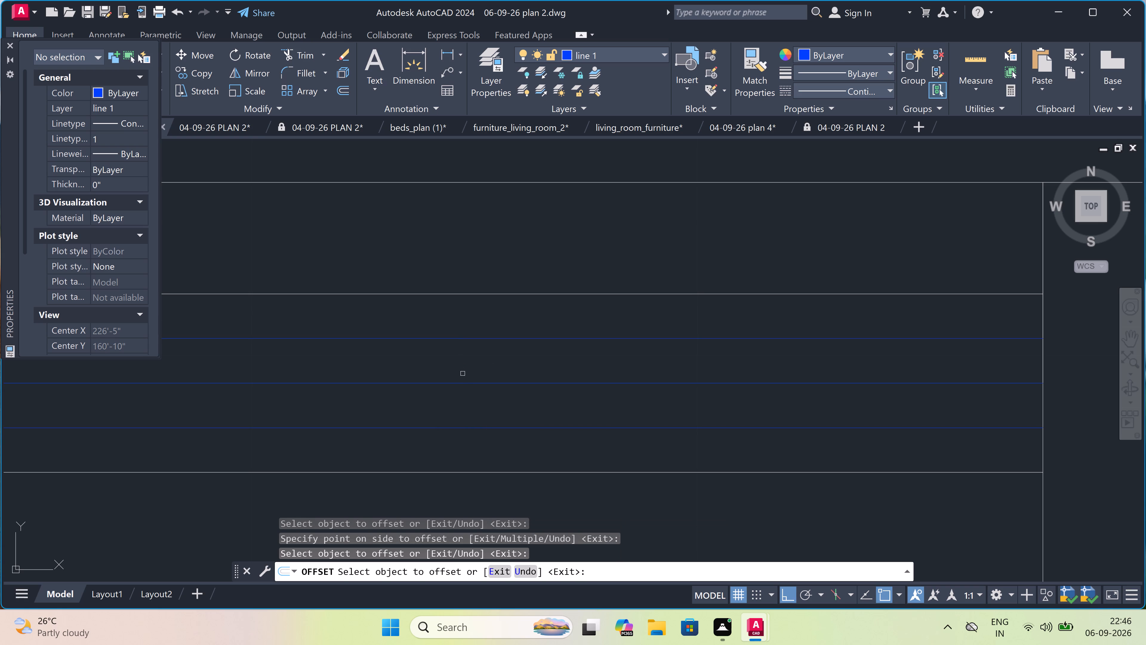
{"action": "key", "text": "Escape"}
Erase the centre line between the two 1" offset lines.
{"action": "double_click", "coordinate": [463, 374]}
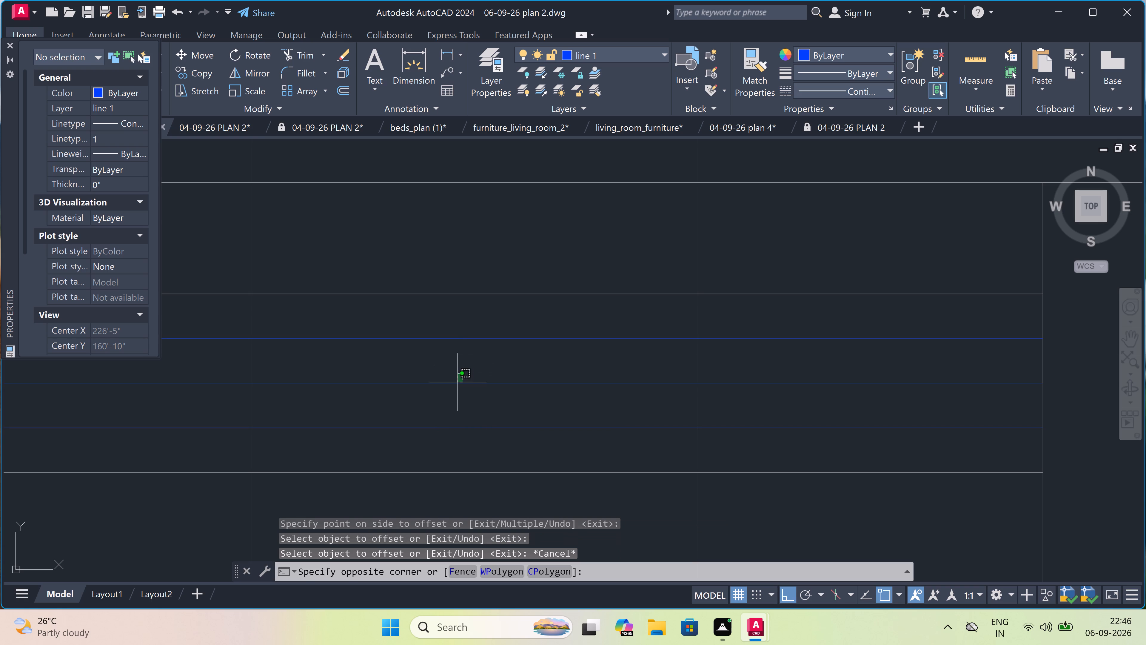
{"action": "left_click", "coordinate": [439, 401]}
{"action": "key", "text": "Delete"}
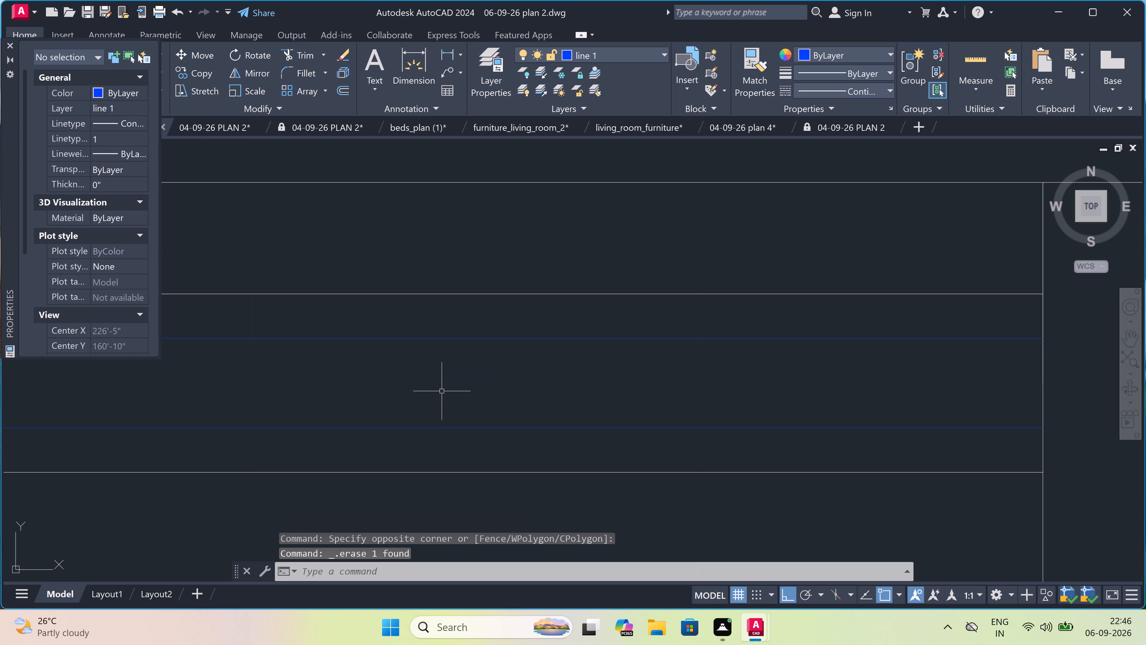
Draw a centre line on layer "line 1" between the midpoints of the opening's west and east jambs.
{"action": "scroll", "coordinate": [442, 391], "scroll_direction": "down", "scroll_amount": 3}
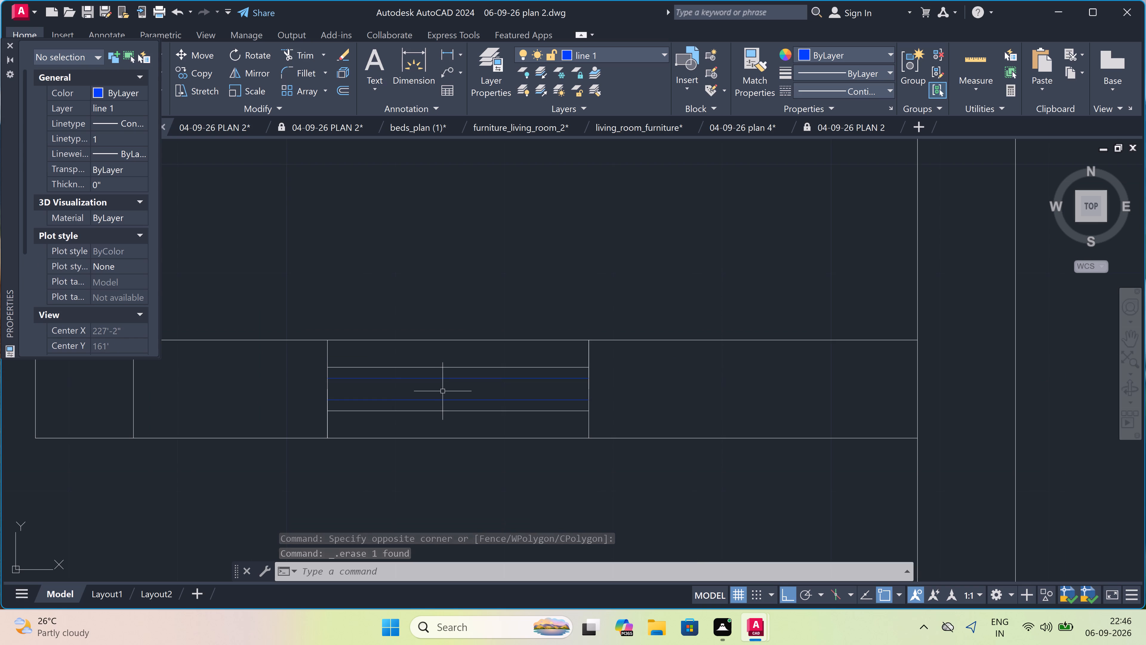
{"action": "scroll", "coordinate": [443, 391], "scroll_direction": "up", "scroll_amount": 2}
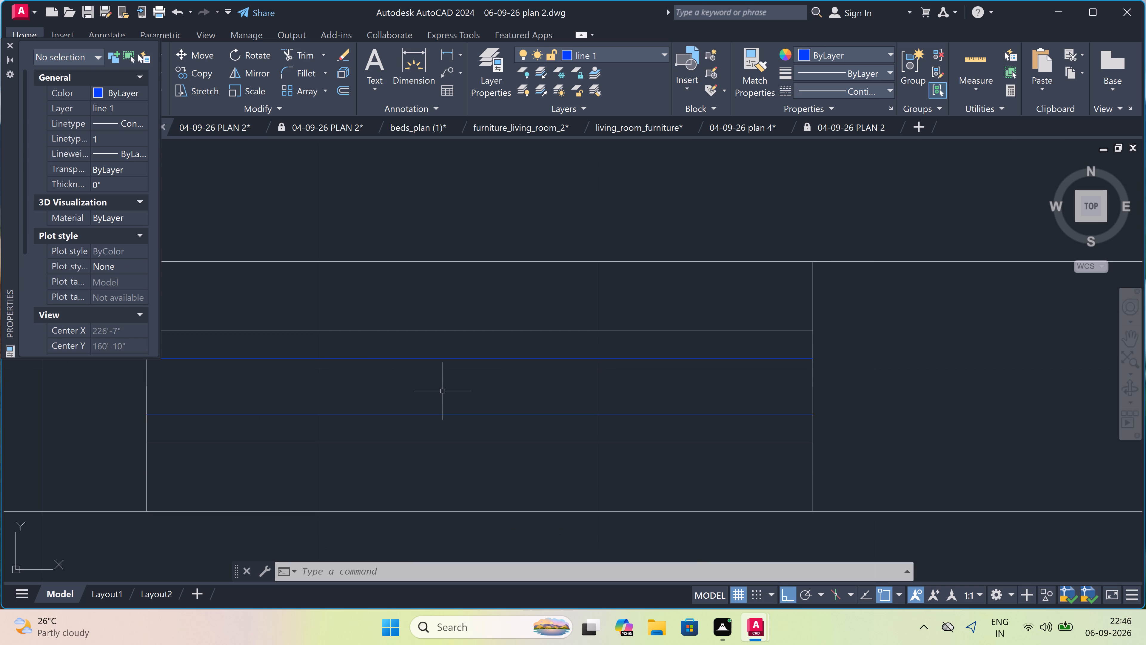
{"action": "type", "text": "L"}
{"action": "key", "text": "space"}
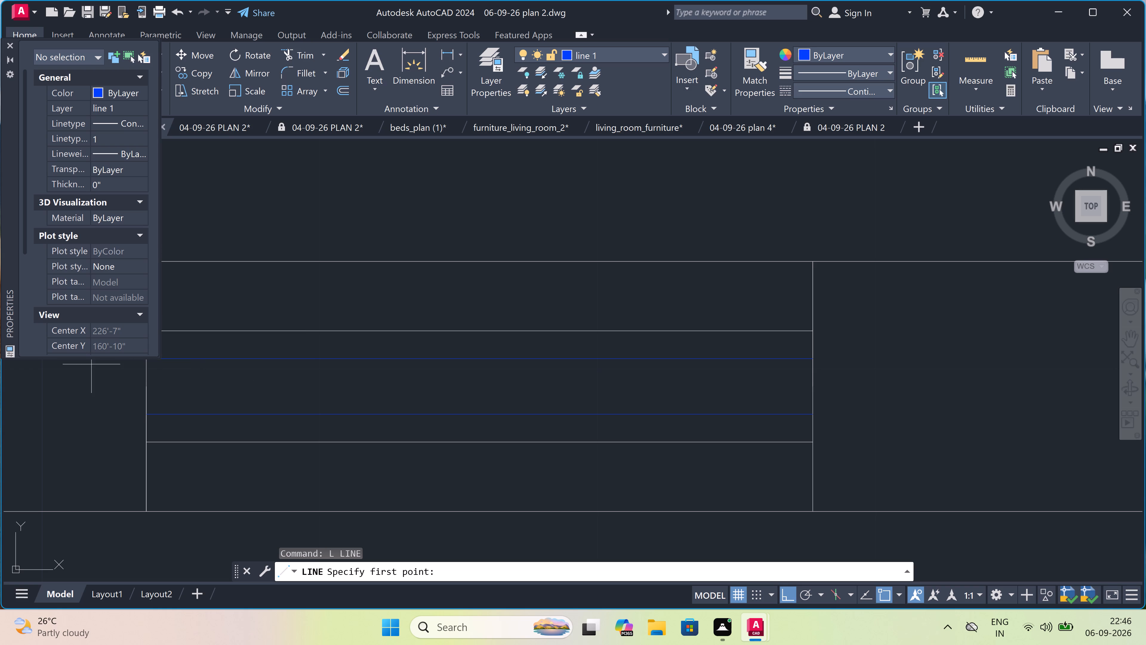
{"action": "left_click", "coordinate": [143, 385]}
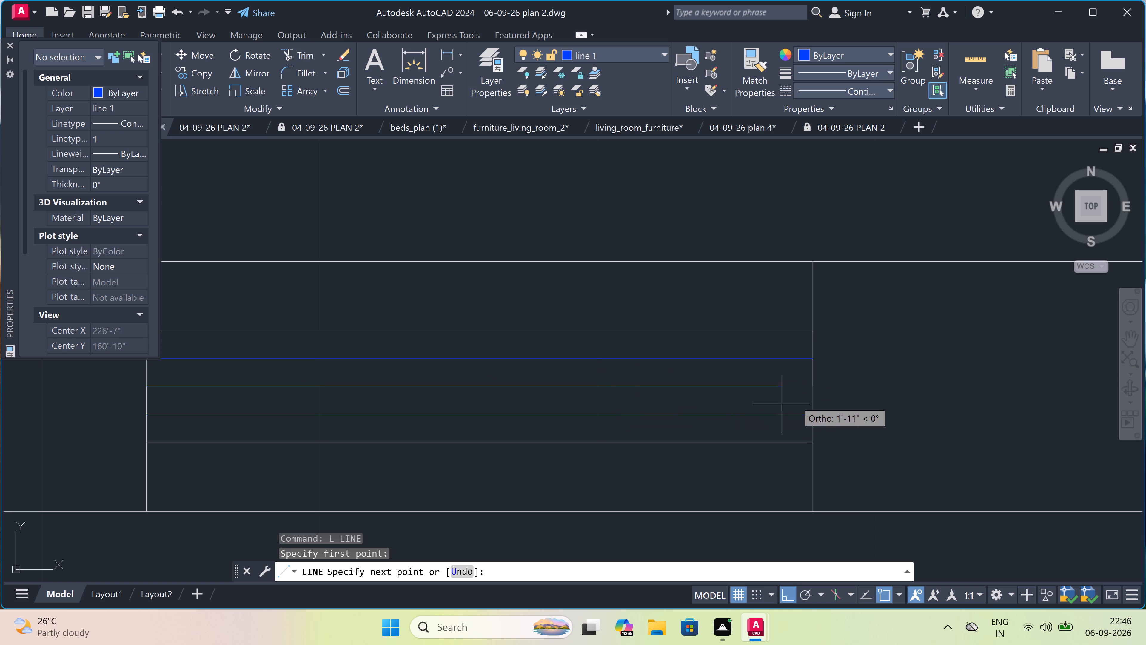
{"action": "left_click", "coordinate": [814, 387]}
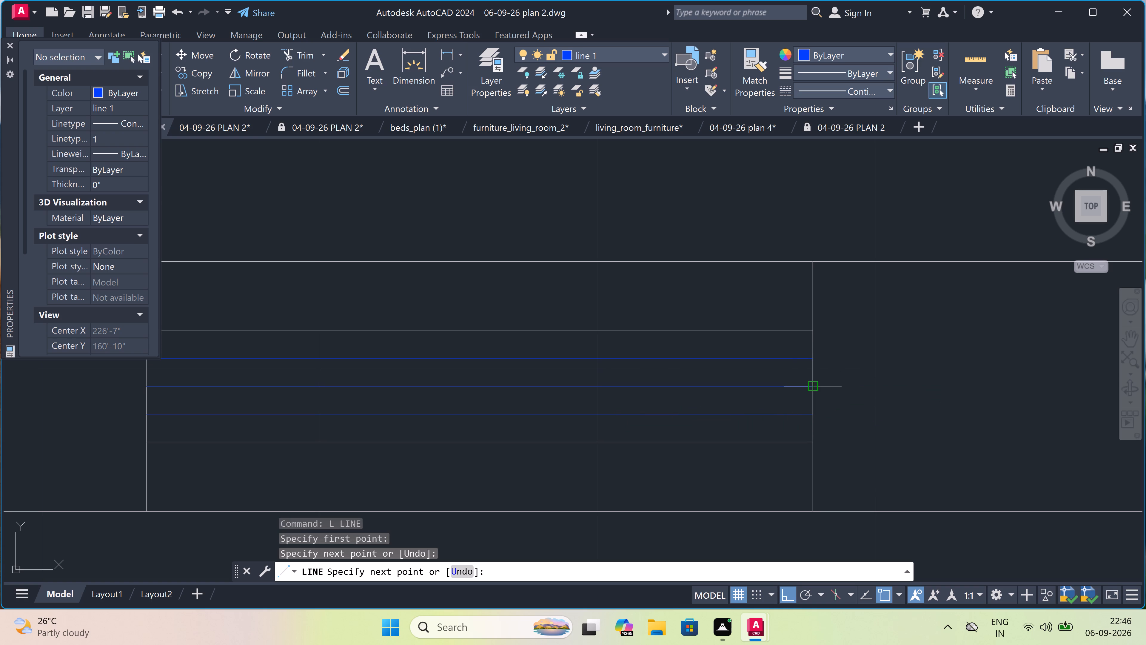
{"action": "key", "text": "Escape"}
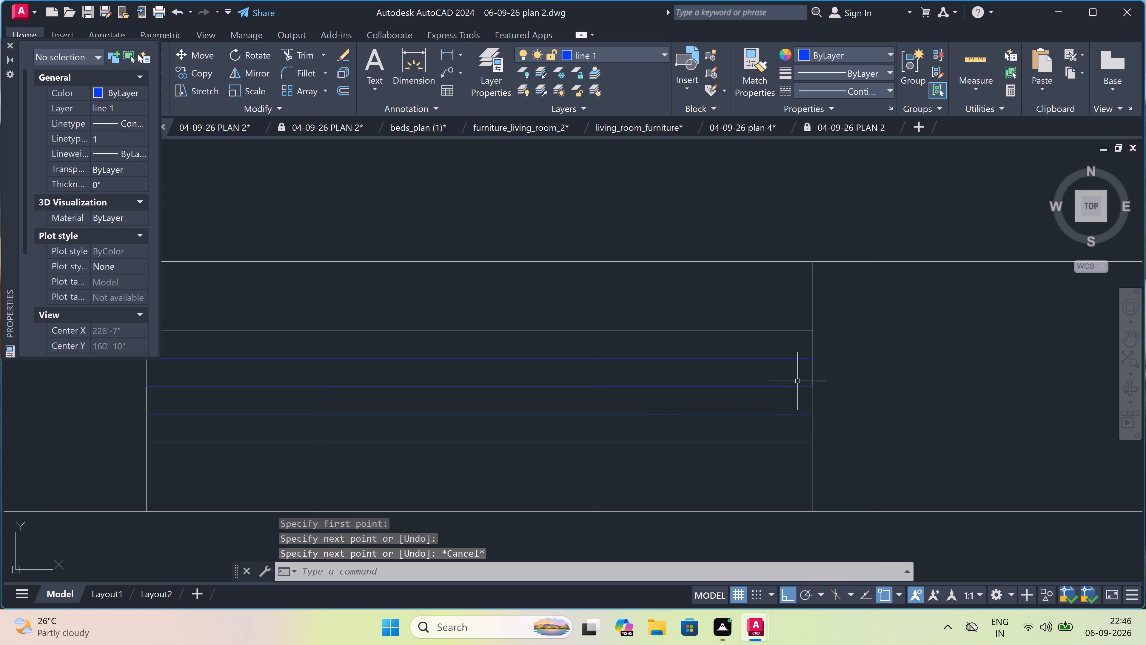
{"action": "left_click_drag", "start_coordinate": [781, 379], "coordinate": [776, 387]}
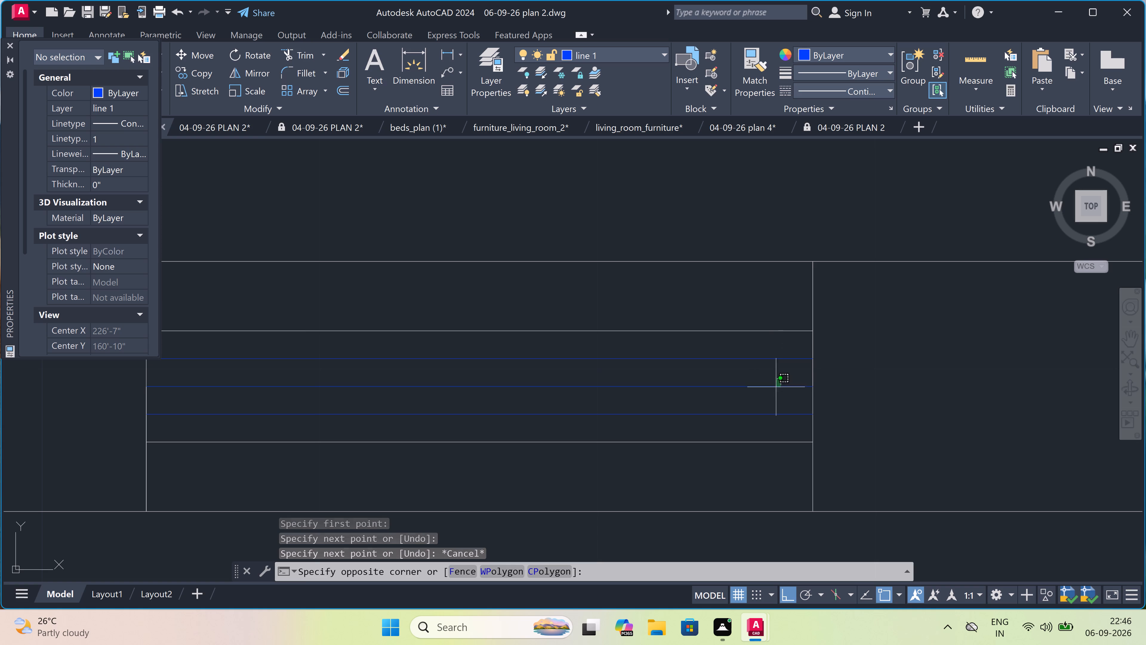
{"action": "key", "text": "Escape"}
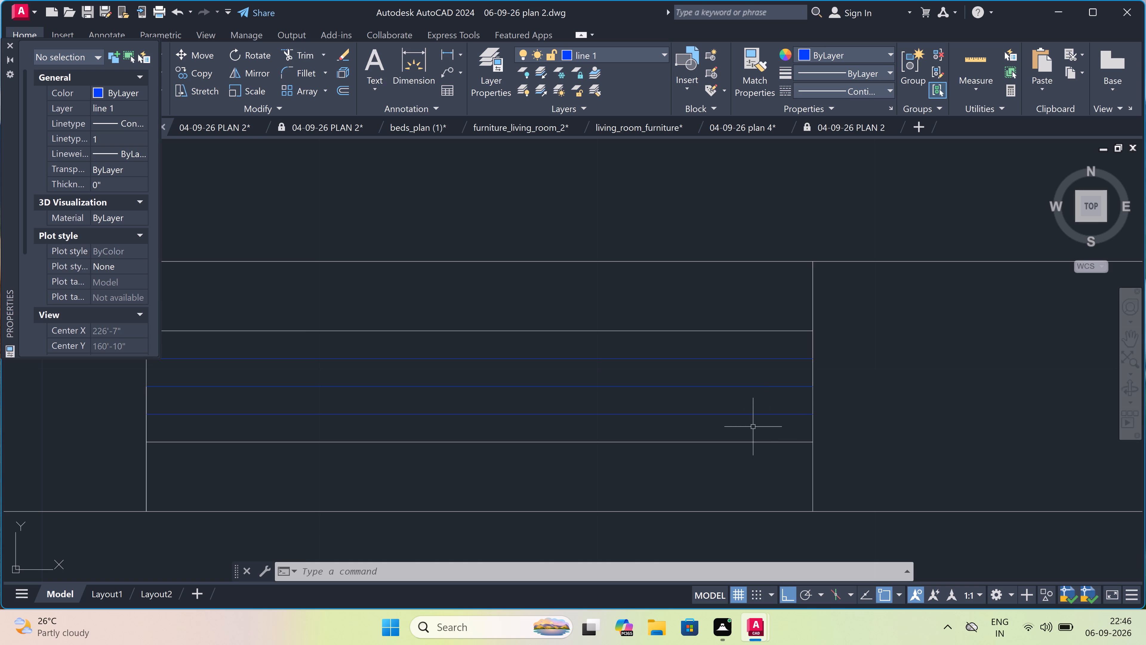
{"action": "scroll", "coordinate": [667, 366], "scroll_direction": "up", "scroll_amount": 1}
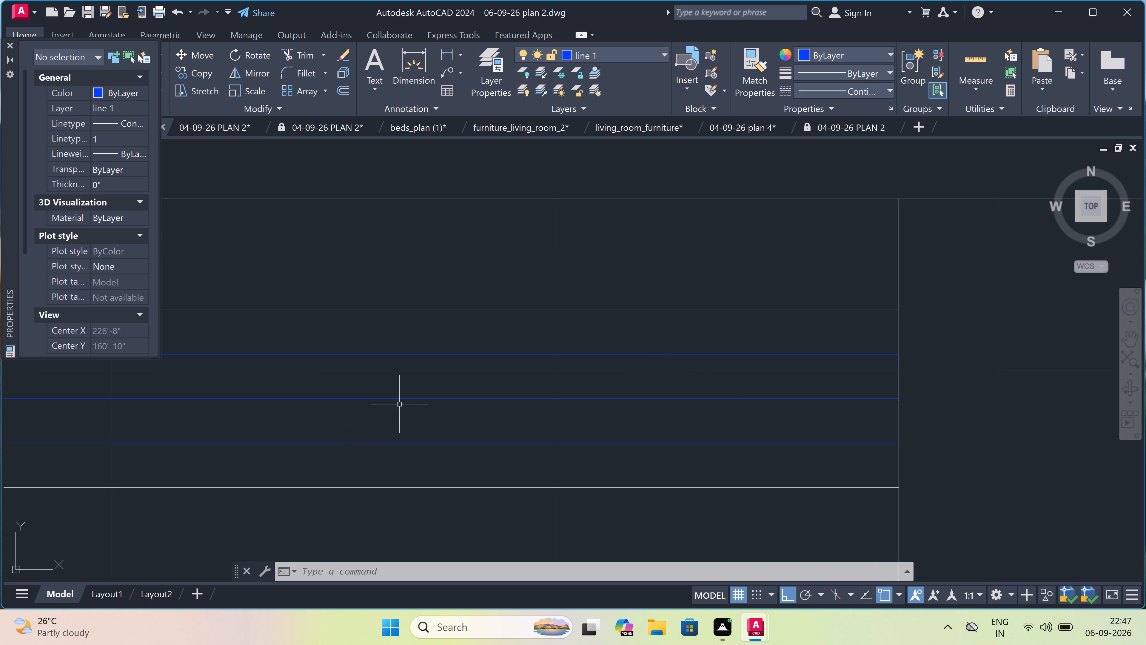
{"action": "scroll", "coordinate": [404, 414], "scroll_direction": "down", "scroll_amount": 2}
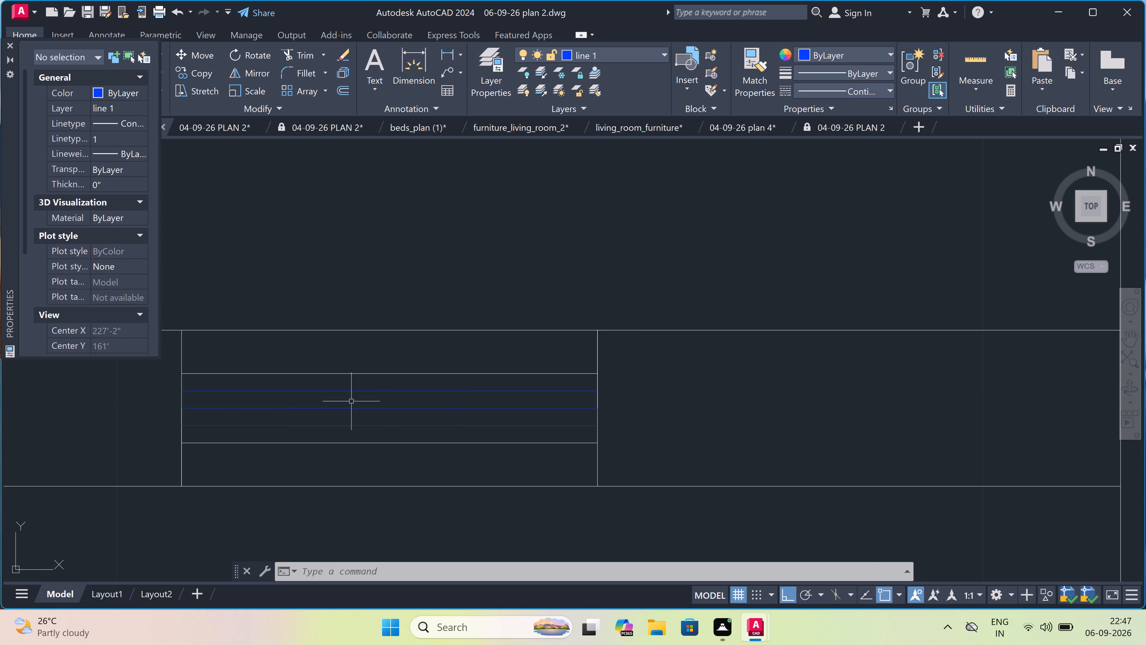
Erase the two "line 1" lines 1" north and south of the opening's centre line, keeping the centre line.
{"action": "scroll", "coordinate": [314, 417], "scroll_direction": "up", "scroll_amount": 1}
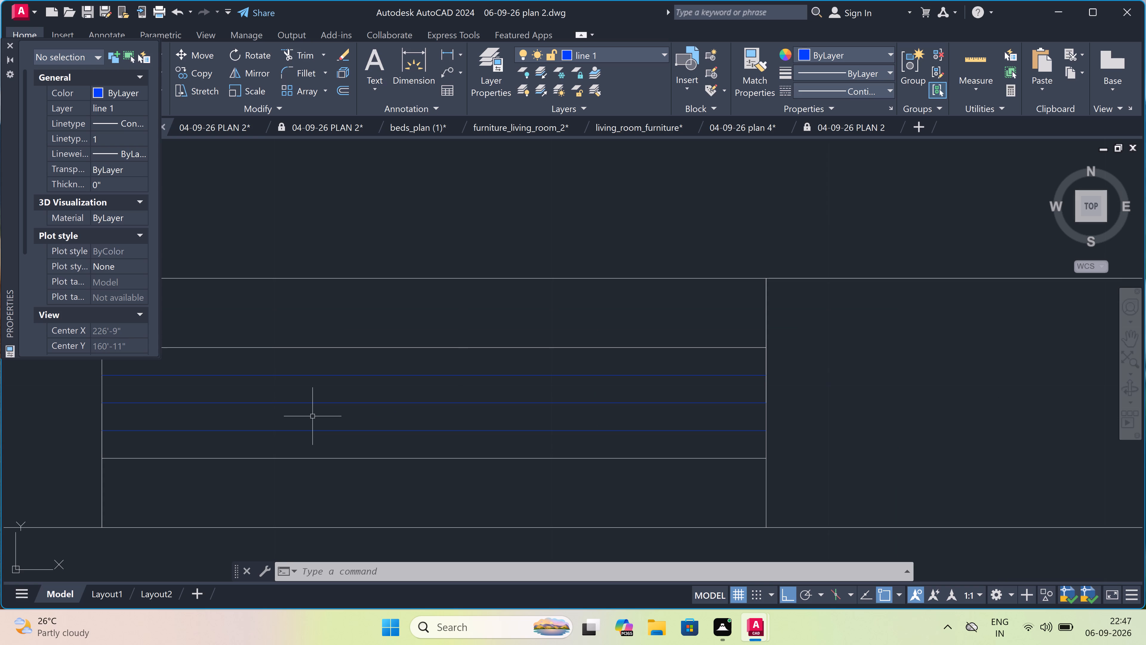
{"action": "scroll", "coordinate": [312, 416], "scroll_direction": "down", "scroll_amount": 3}
{"action": "scroll", "coordinate": [275, 400], "scroll_direction": "up", "scroll_amount": 3}
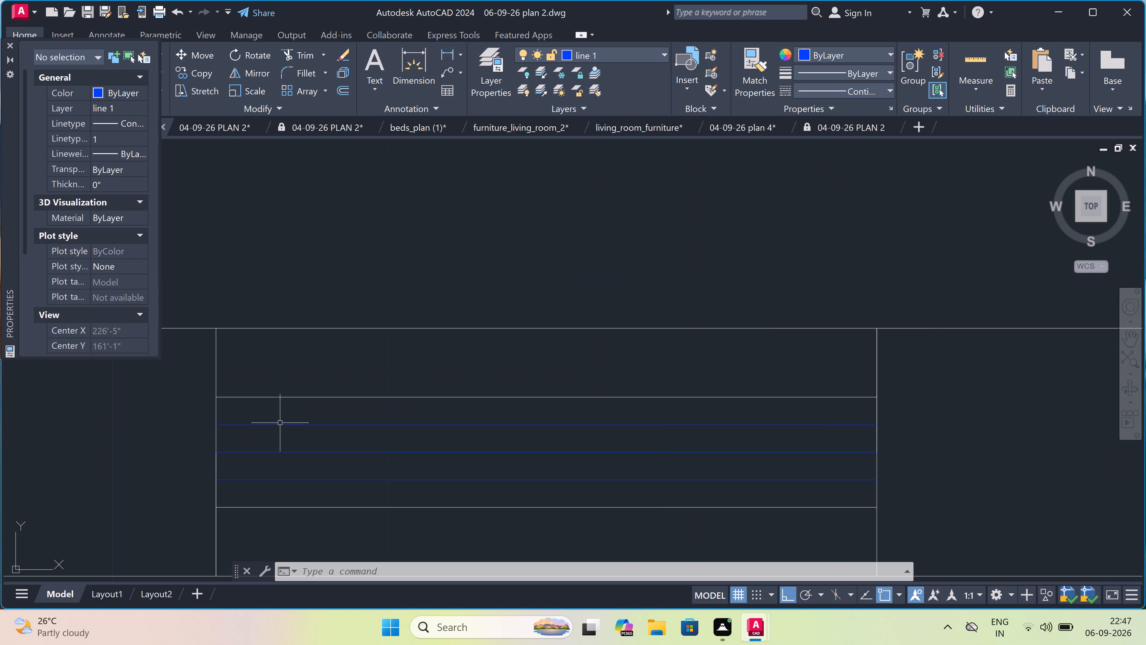
{"action": "scroll", "coordinate": [299, 449], "scroll_direction": "up", "scroll_amount": 1}
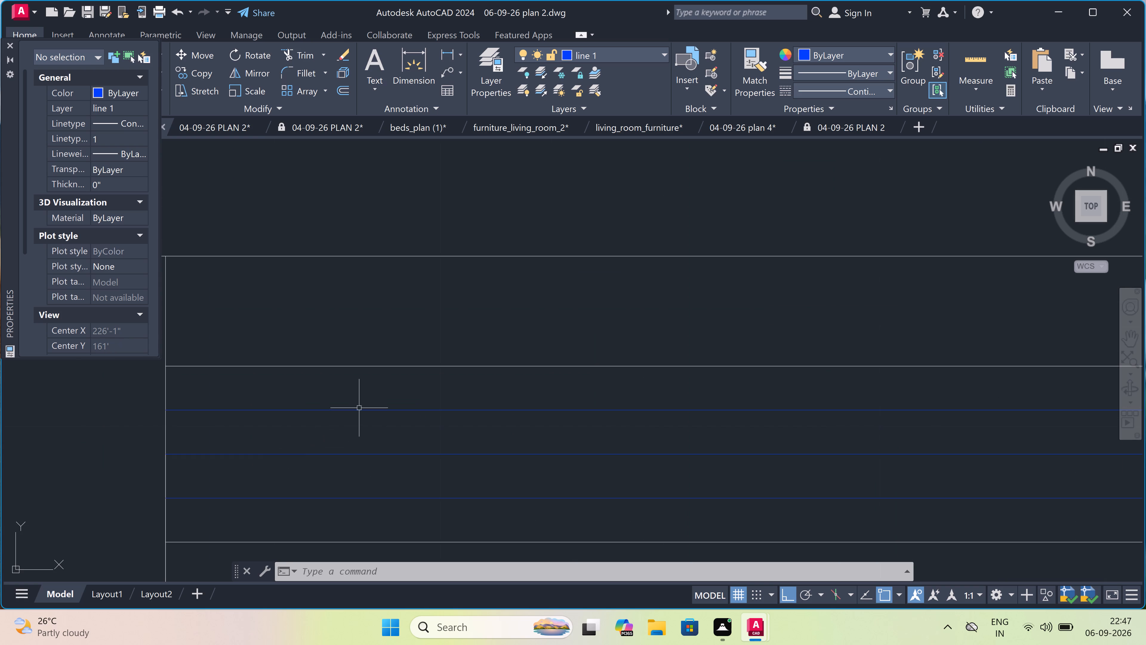
{"action": "left_click_drag", "start_coordinate": [370, 394], "coordinate": [371, 397]}
{"action": "left_click", "coordinate": [344, 418]}
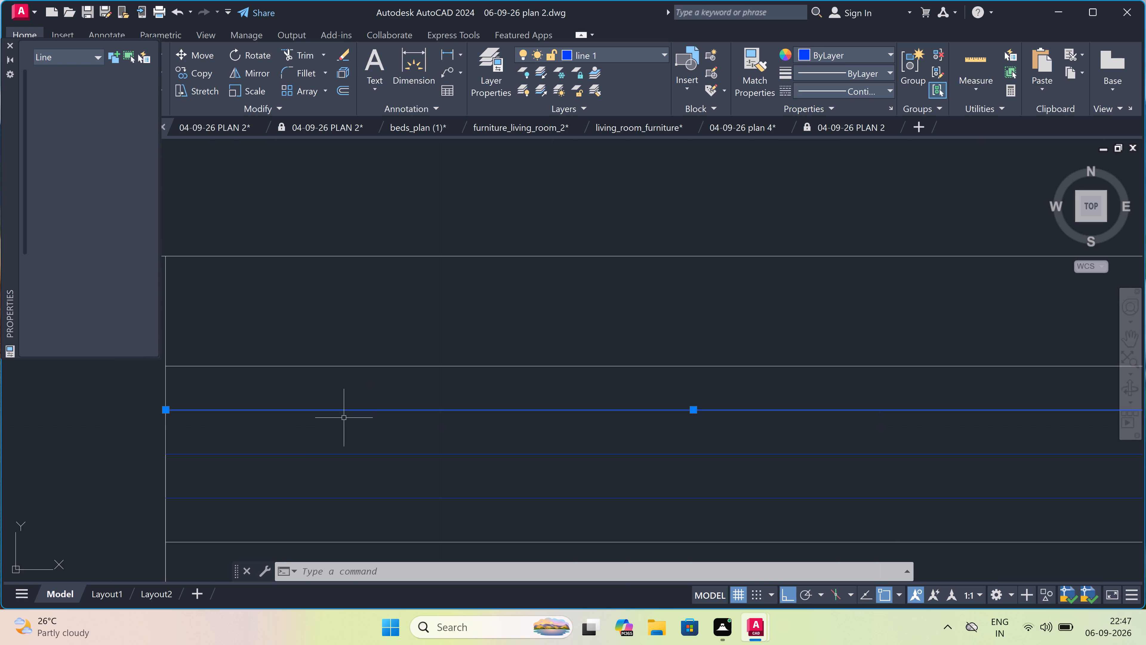
{"action": "scroll", "coordinate": [349, 431], "scroll_direction": "down", "scroll_amount": 3}
{"action": "scroll", "coordinate": [356, 457], "scroll_direction": "up", "scroll_amount": 3}
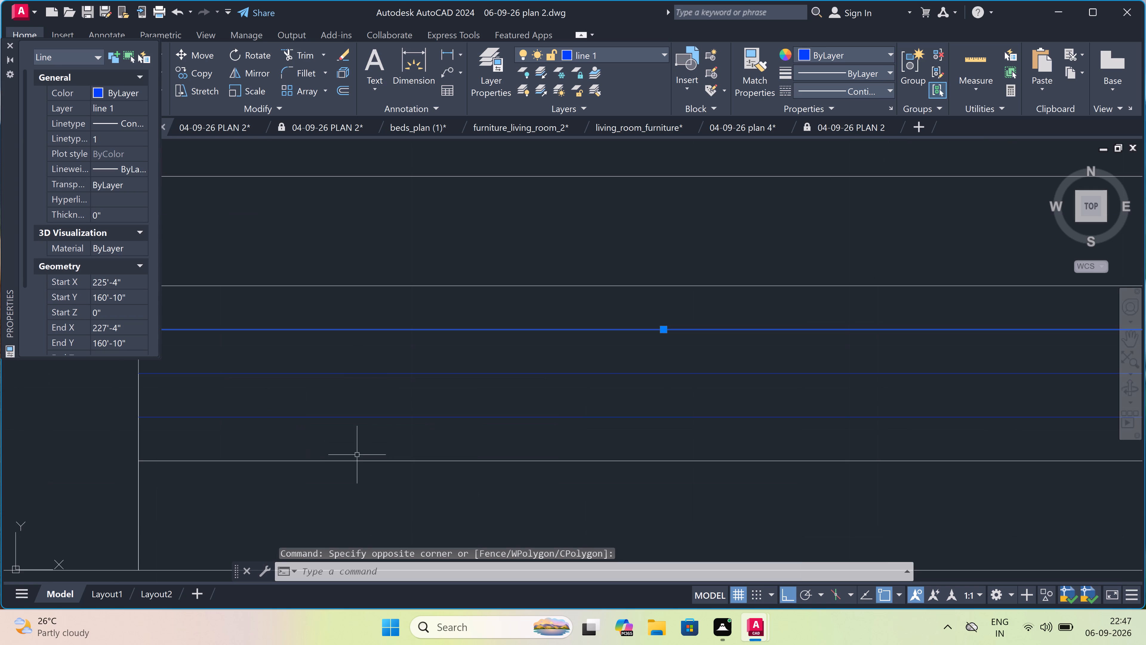
{"action": "left_click_drag", "start_coordinate": [385, 408], "coordinate": [388, 411]}
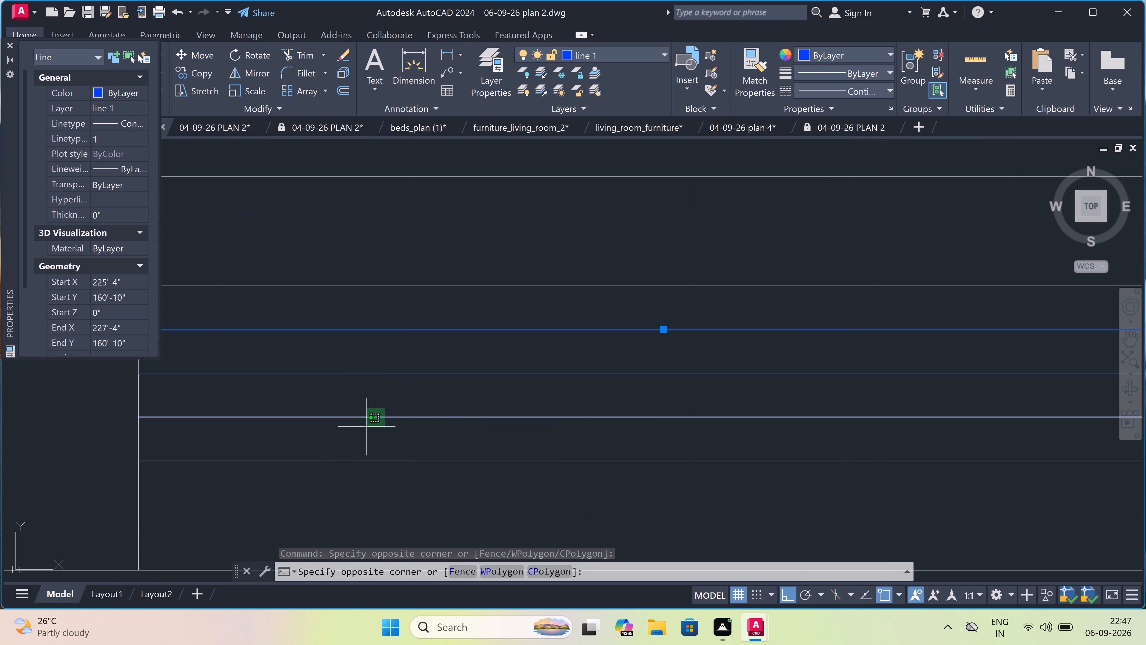
{"action": "left_click", "coordinate": [364, 430]}
{"action": "key", "text": "Delete"}
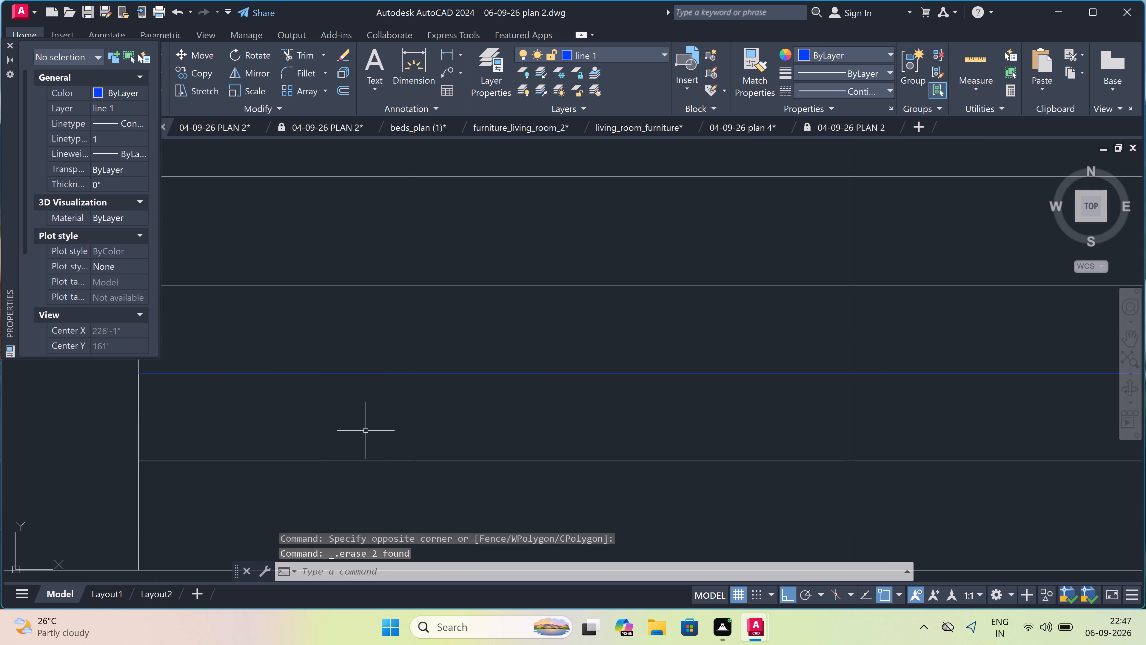
Offset the opening's "line 1" centre line 0.5" to both its north and south sides.
{"action": "type", "text": "O"}
{"action": "key", "text": "space"}
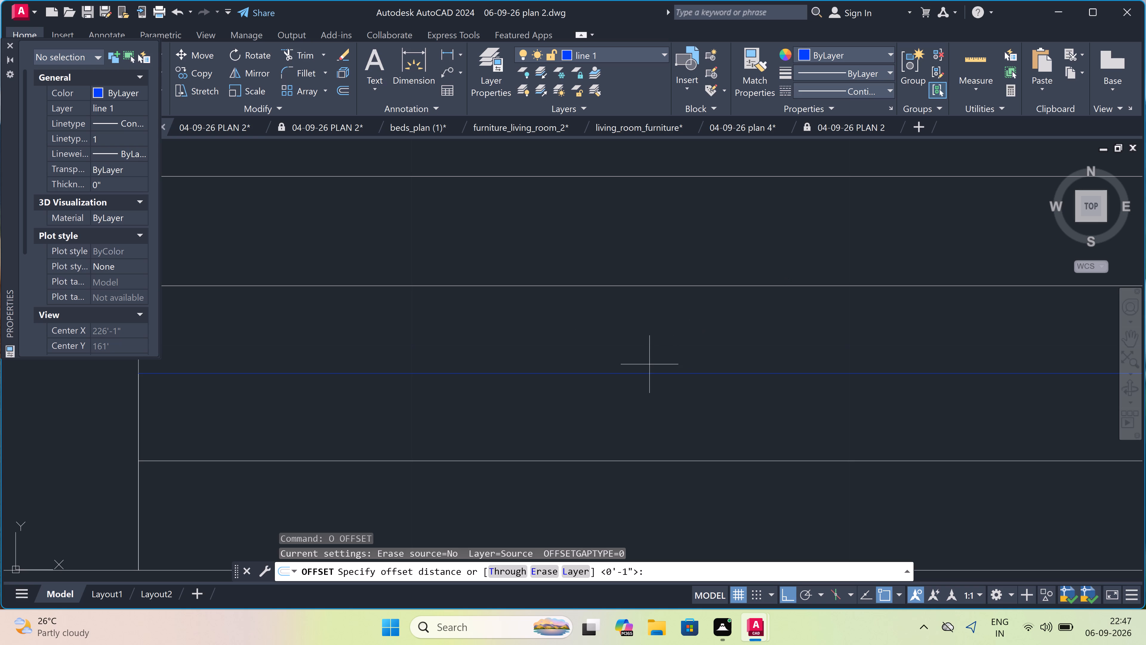
{"action": "left_click", "coordinate": [645, 372]}
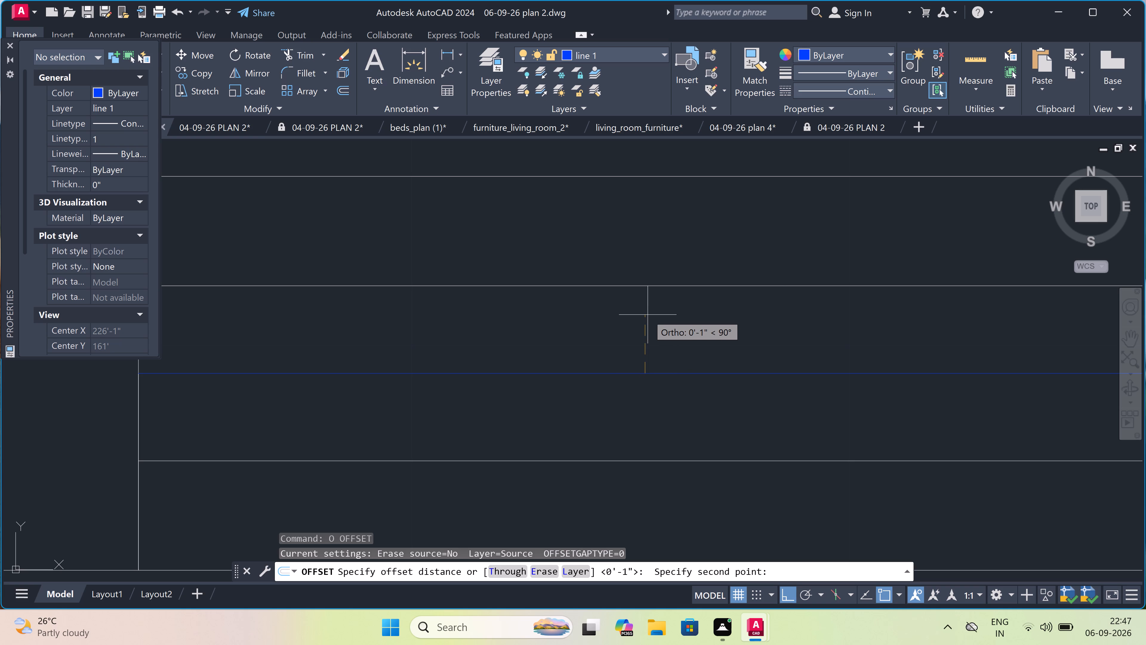
{"action": "type", "text": "0."}
{"action": "key", "text": "5"}
{"action": "key", "text": "shift+quotedbl"}
{"action": "key", "text": "space"}
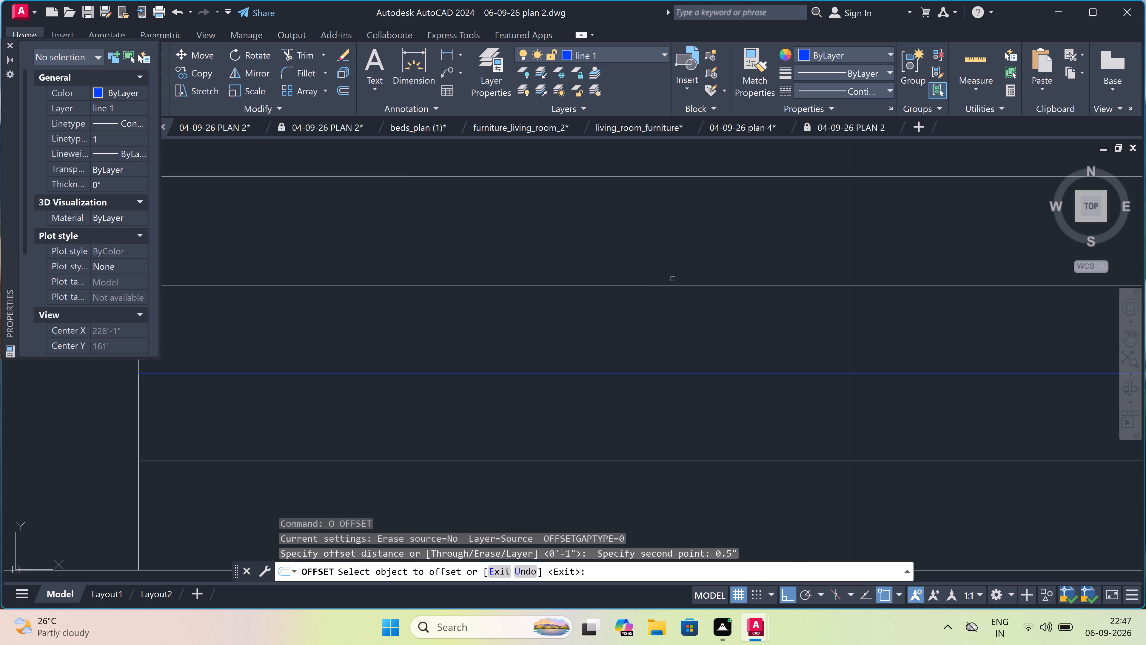
{"action": "left_click", "coordinate": [655, 372]}
{"action": "left_click_drag", "start_coordinate": [653, 357], "coordinate": [651, 365]}
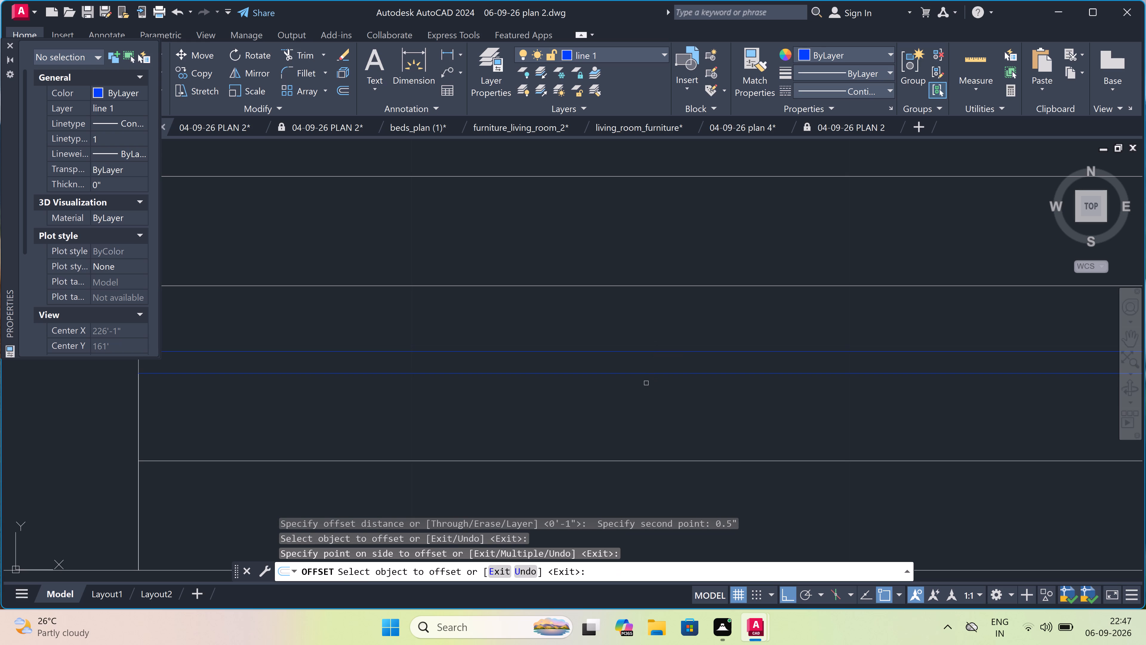
{"action": "left_click", "coordinate": [649, 369]}
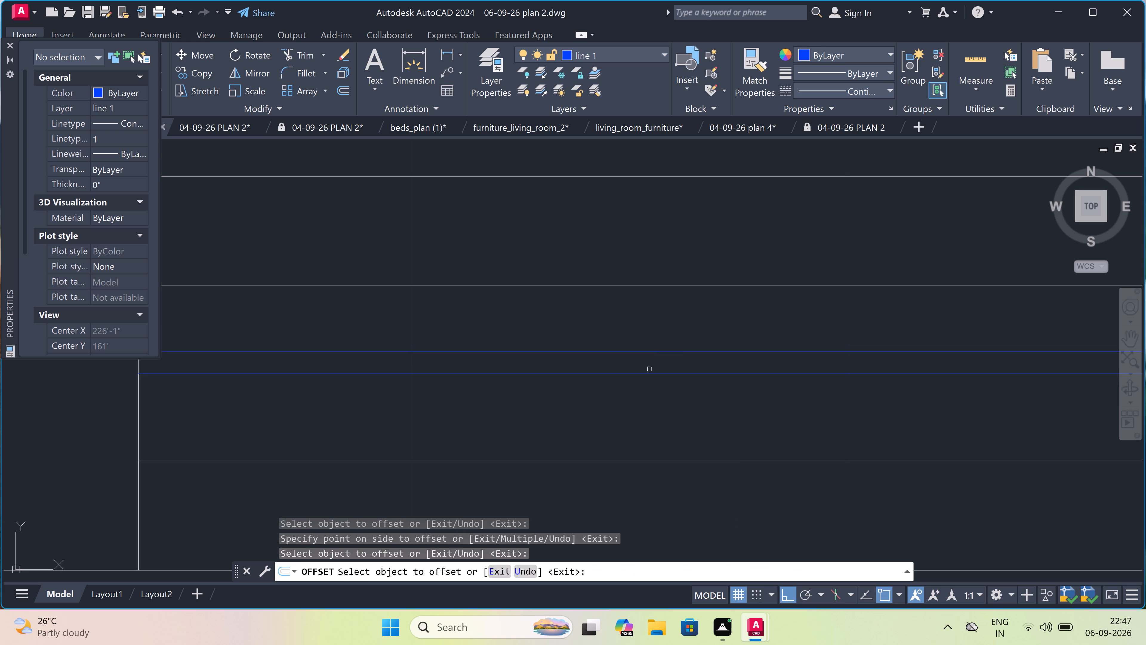
{"action": "left_click", "coordinate": [649, 369]}
{"action": "left_click", "coordinate": [647, 374]}
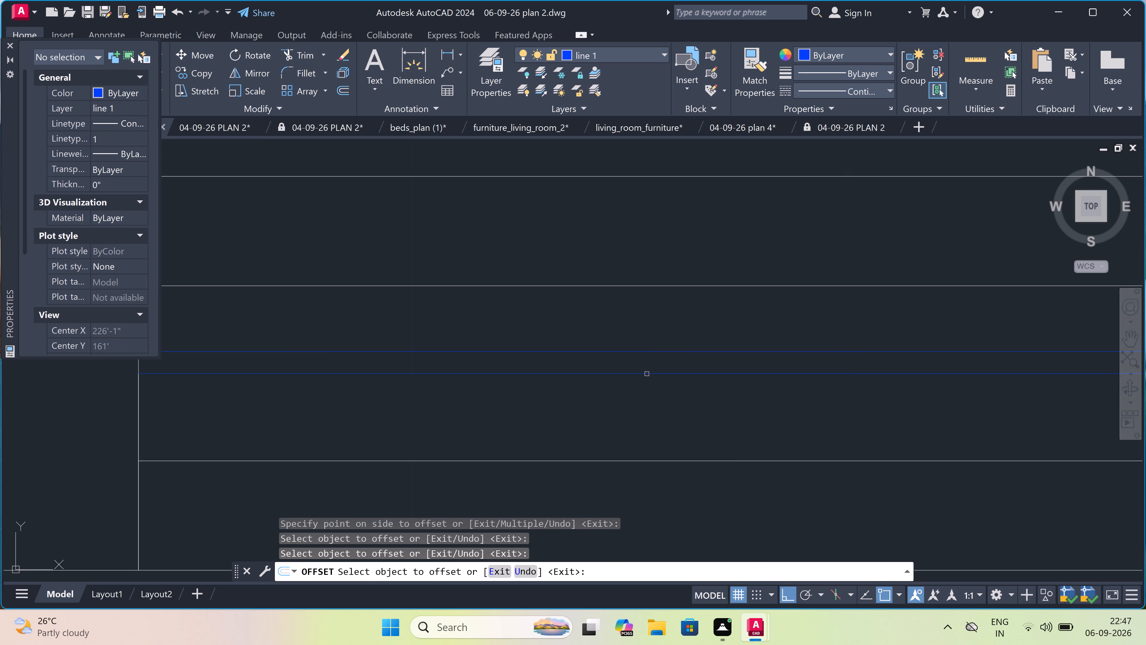
{"action": "left_click", "coordinate": [641, 401]}
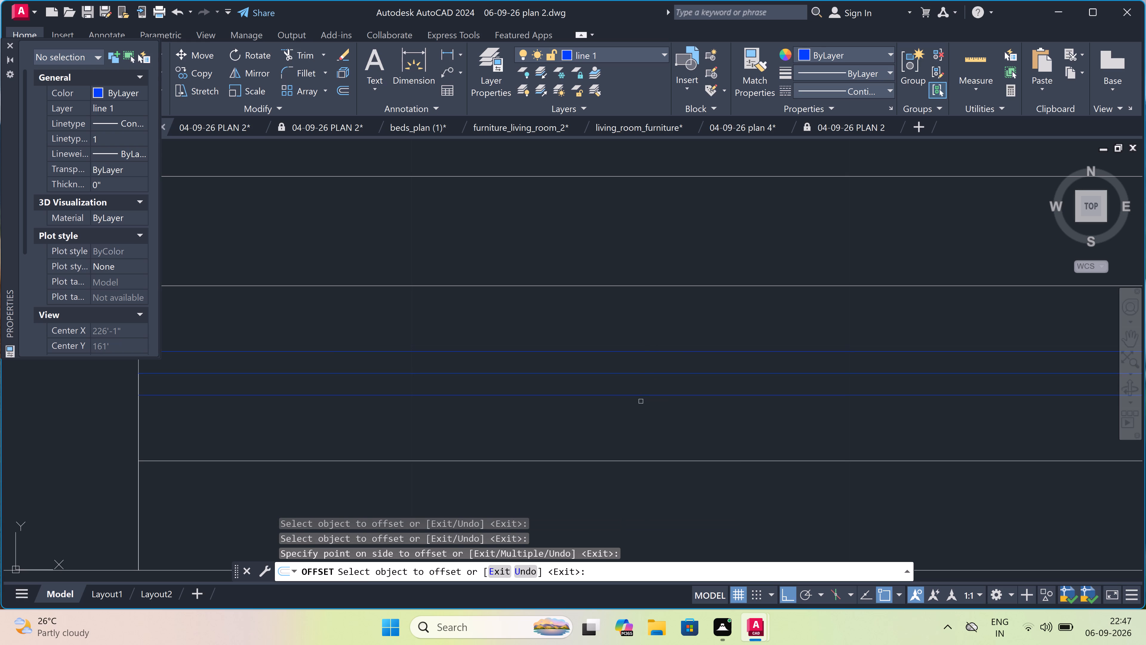
{"action": "key", "text": "Escape"}
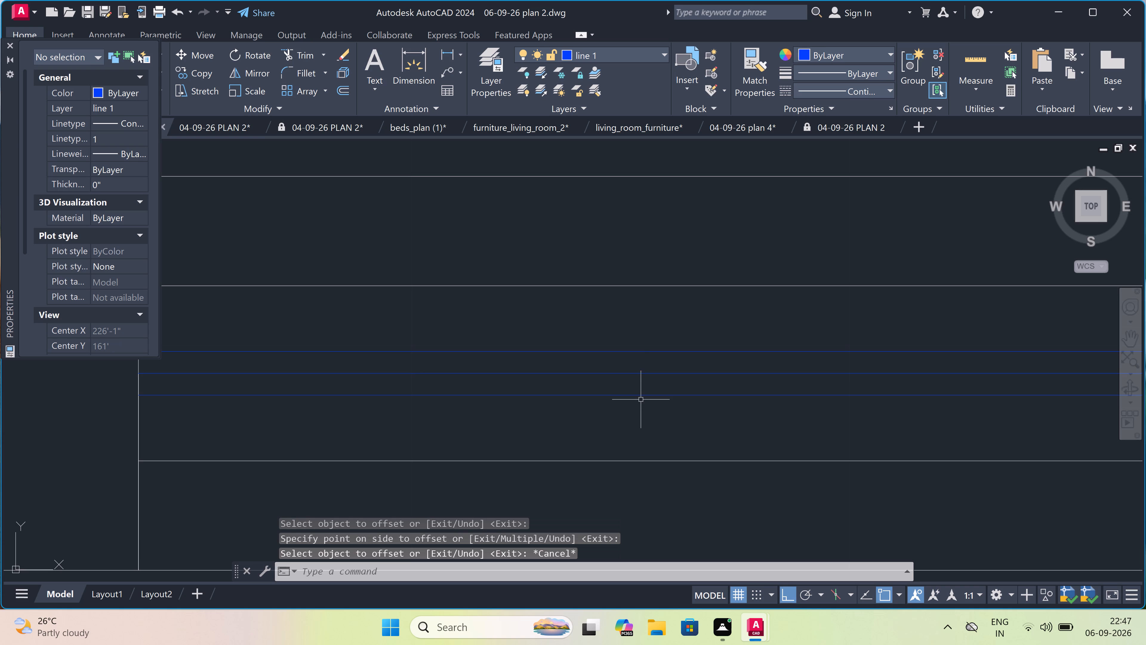
Erase the centre line between the two 0.5" offset lines.
{"action": "left_click", "coordinate": [643, 372]}
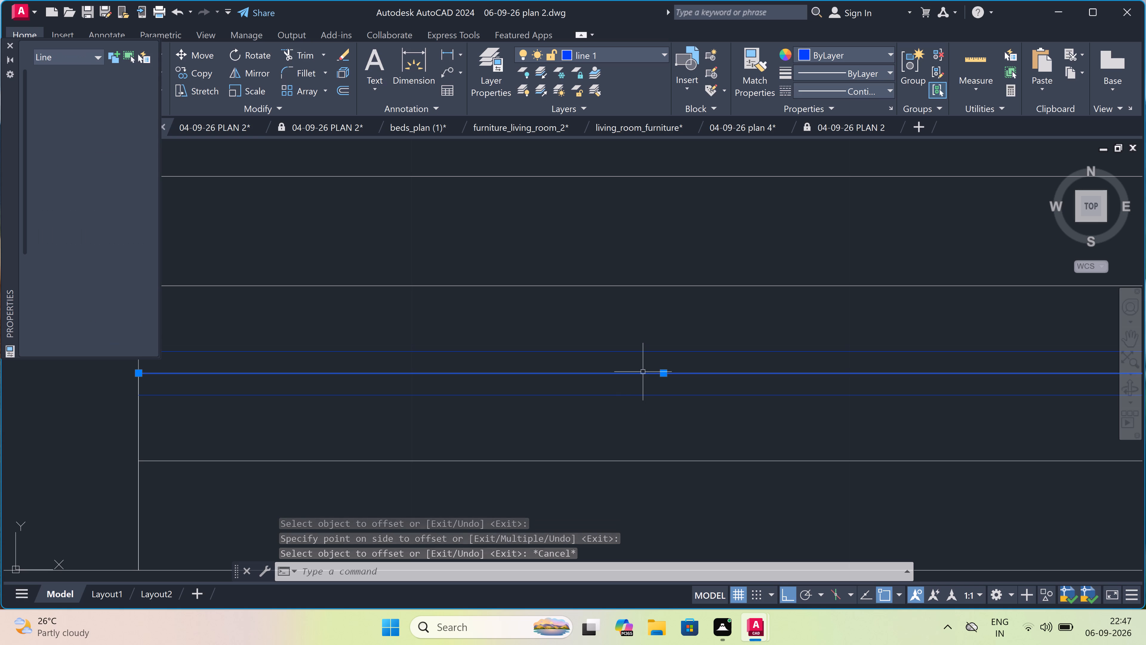
{"action": "key", "text": "Delete"}
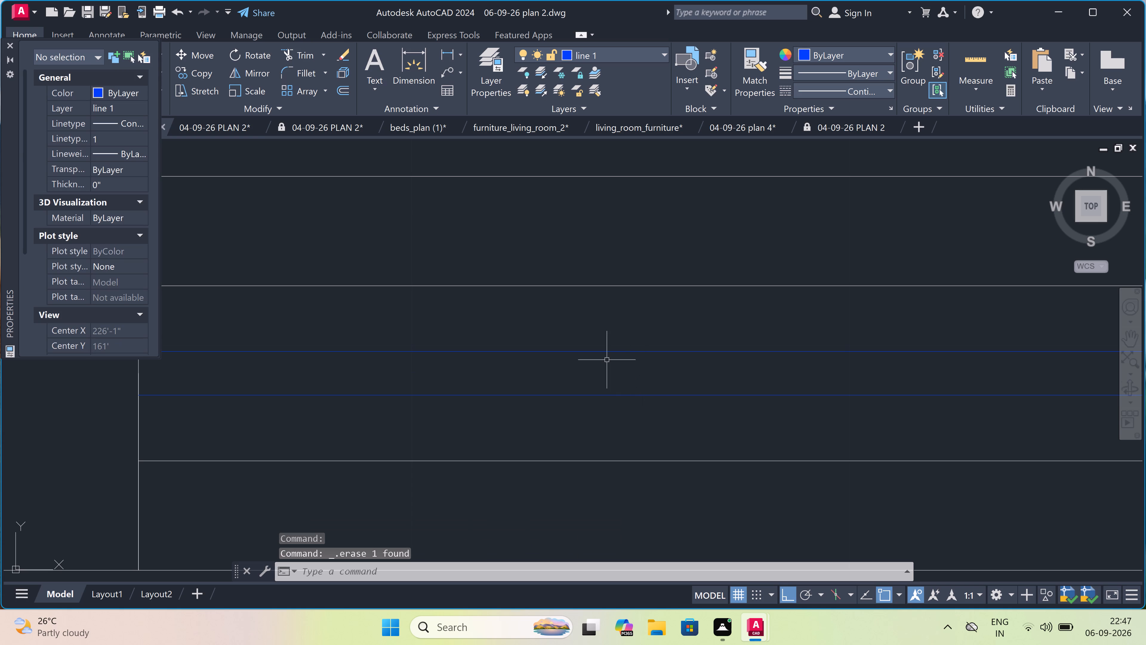
Add the multiline text label "UPVC WINDOW" just below the opening in the bathroom's south wall.
{"action": "scroll", "coordinate": [549, 336], "scroll_direction": "down", "scroll_amount": 3}
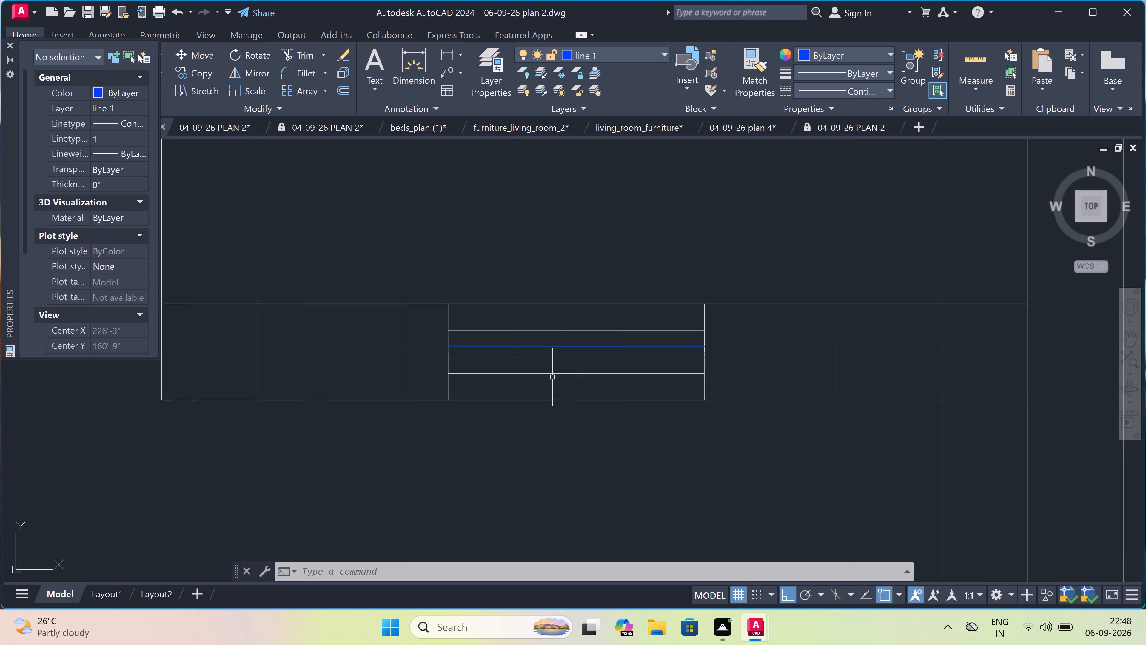
{"action": "scroll", "coordinate": [552, 377], "scroll_direction": "up", "scroll_amount": 1}
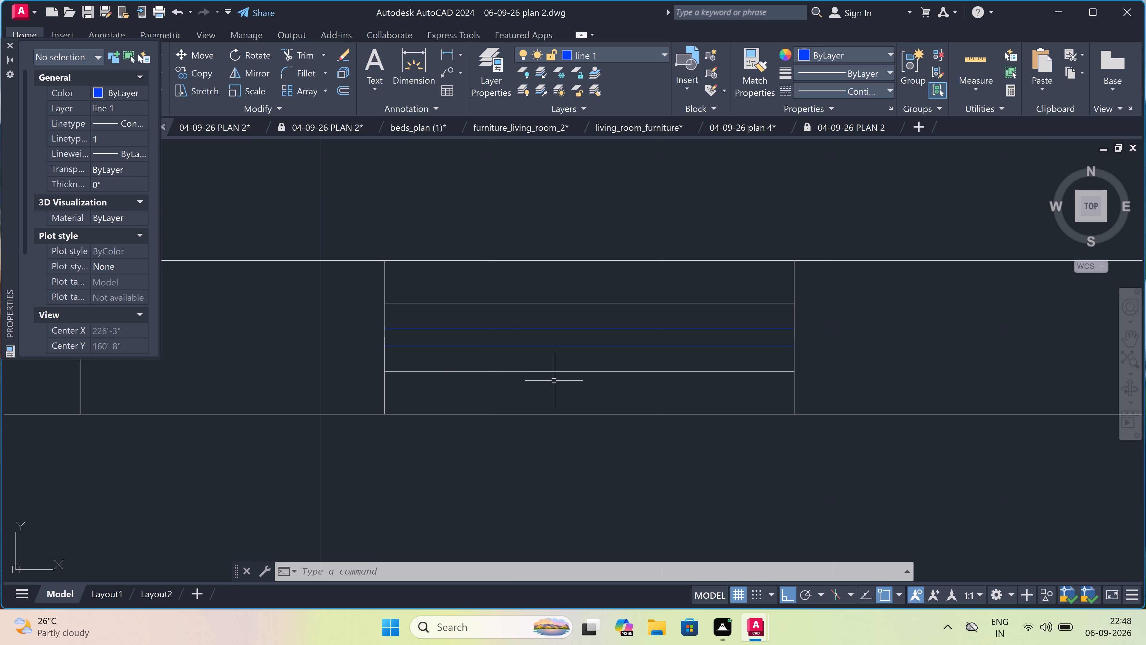
{"action": "type", "text": "MT"}
{"action": "key", "text": "space"}
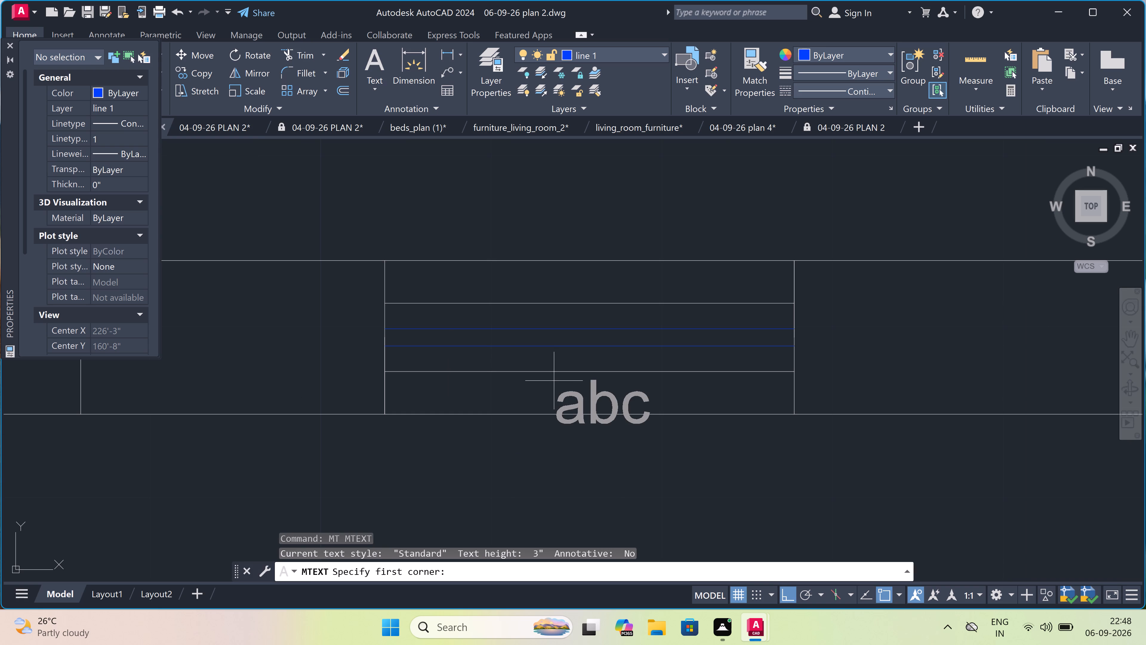
{"action": "scroll", "coordinate": [554, 381], "scroll_direction": "down", "scroll_amount": 3}
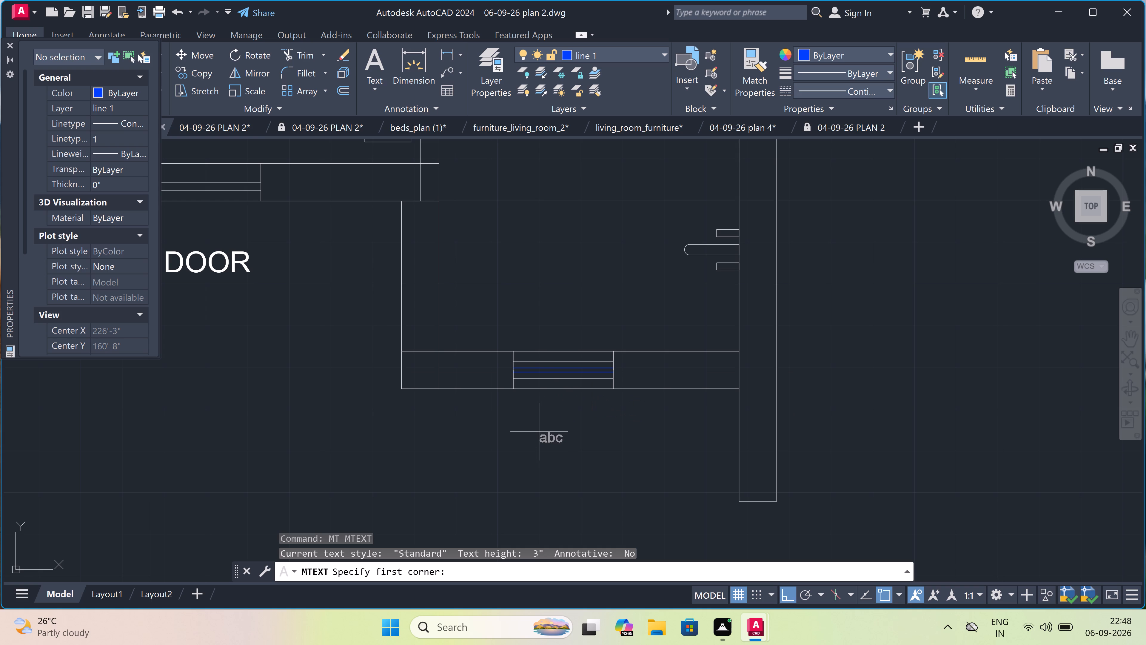
{"action": "left_click", "coordinate": [509, 424]}
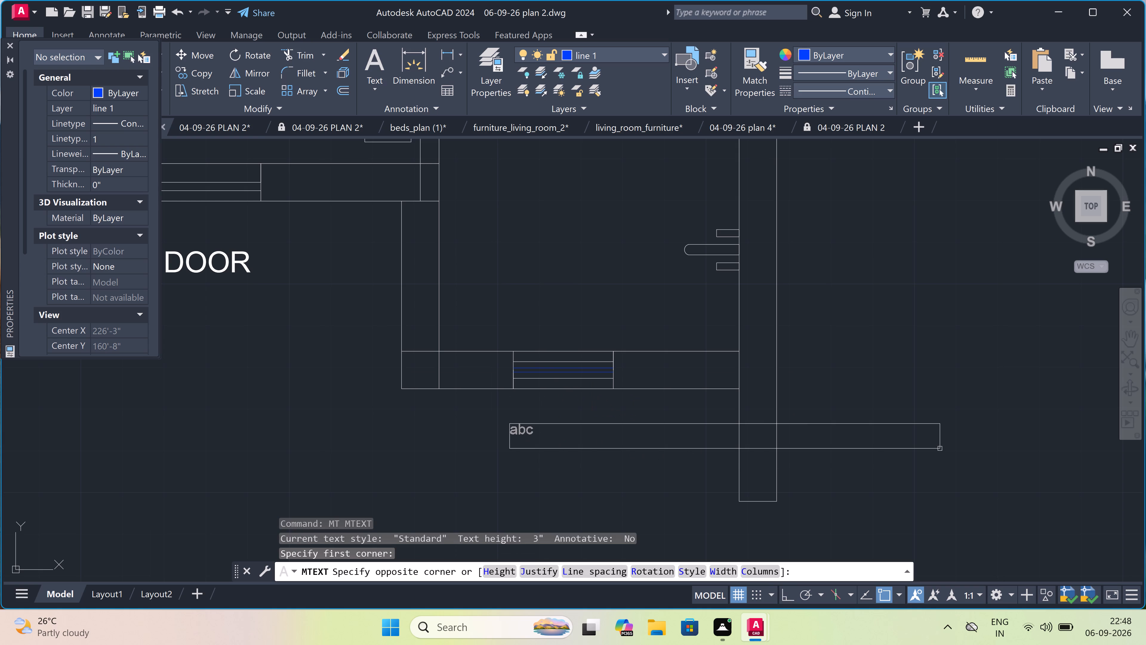
{"action": "left_click", "coordinate": [940, 449]}
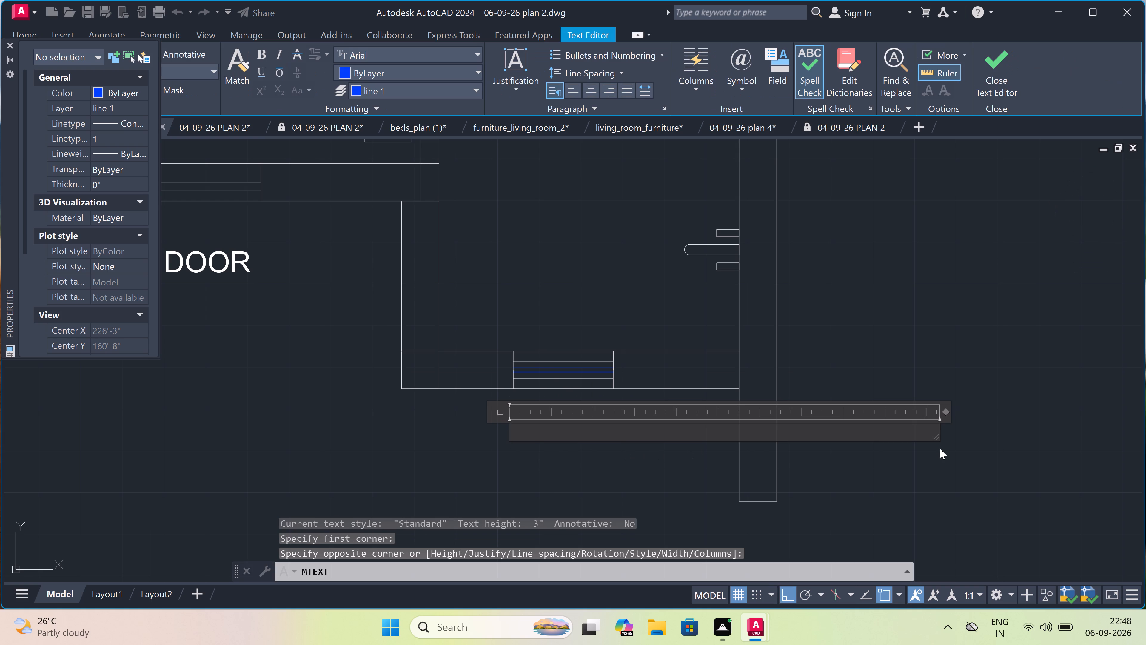
{"action": "type", "text": "UP"}
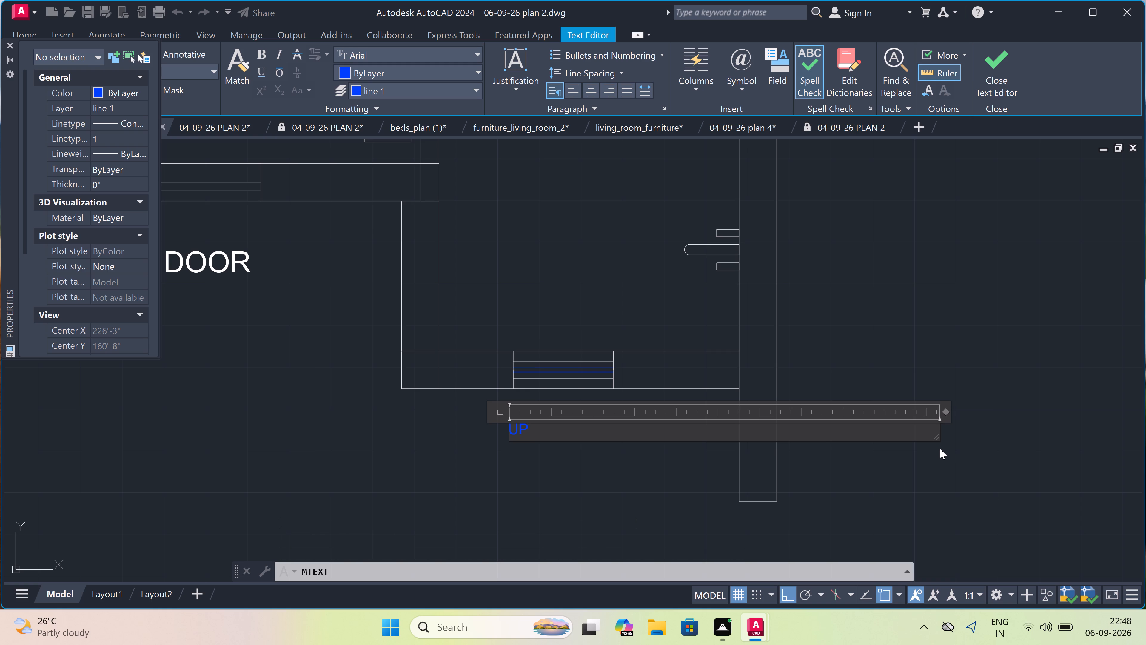
{"action": "type", "text": "VC"}
{"action": "key", "text": "space"}
{"action": "key", "text": "w"}
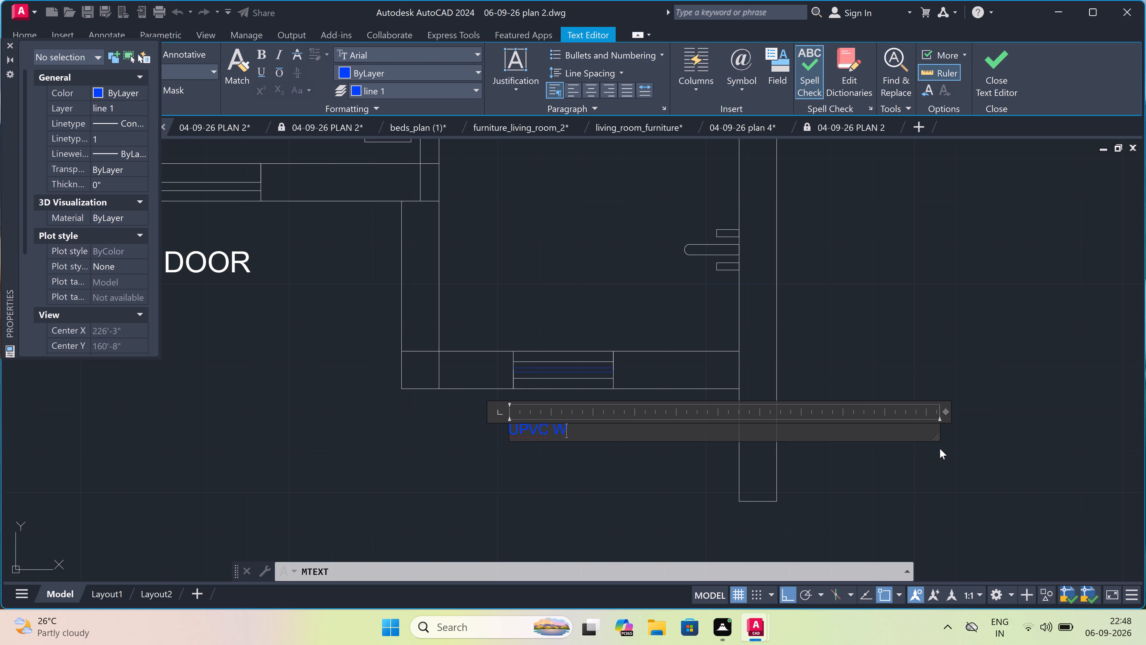
{"action": "type", "text": "IND"}
{"action": "key", "text": "o"}
{"action": "key", "text": "w"}
{"action": "left_click", "coordinate": [378, 416]}
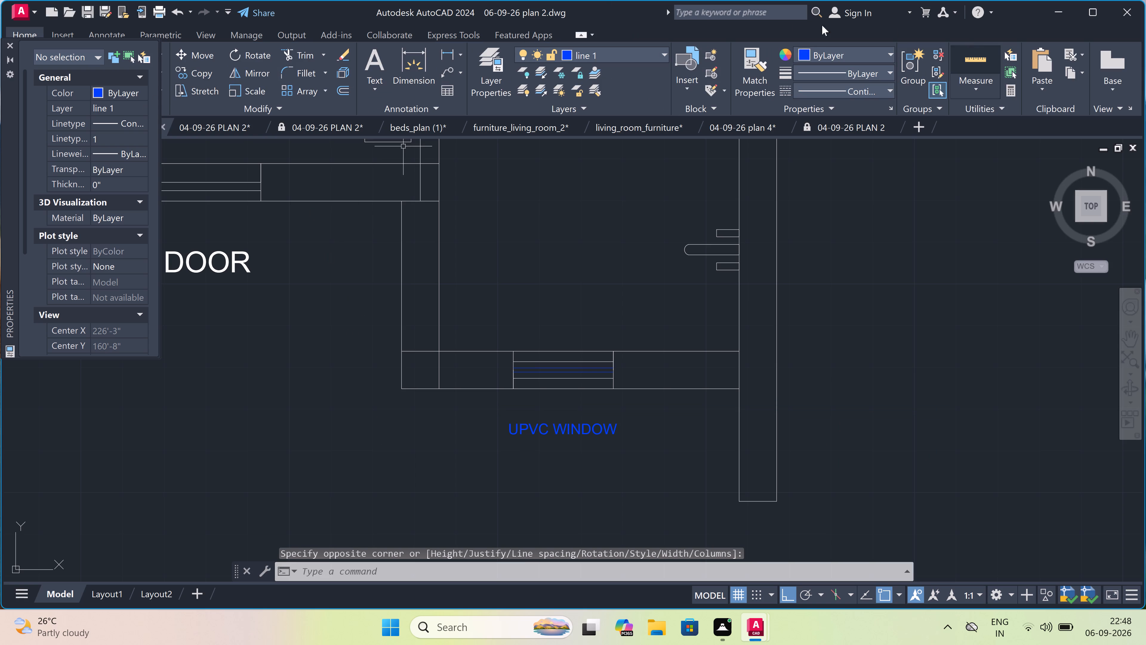
Make layer 0 the current layer.
{"action": "double_click", "coordinate": [592, 56]}
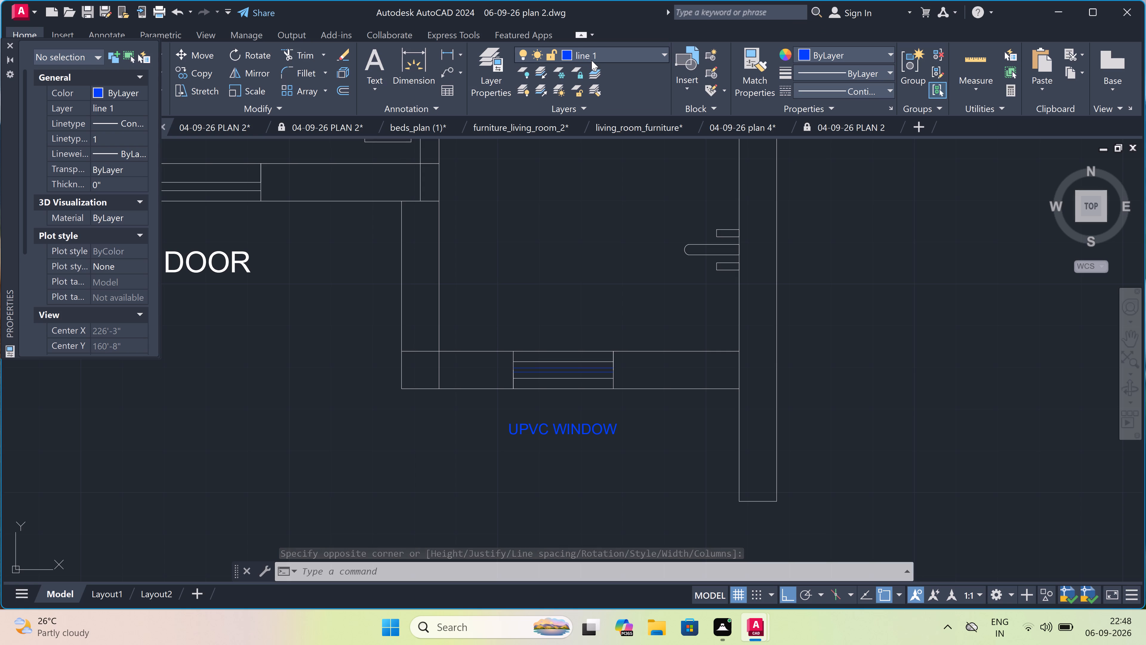
{"action": "left_click", "coordinate": [600, 49]}
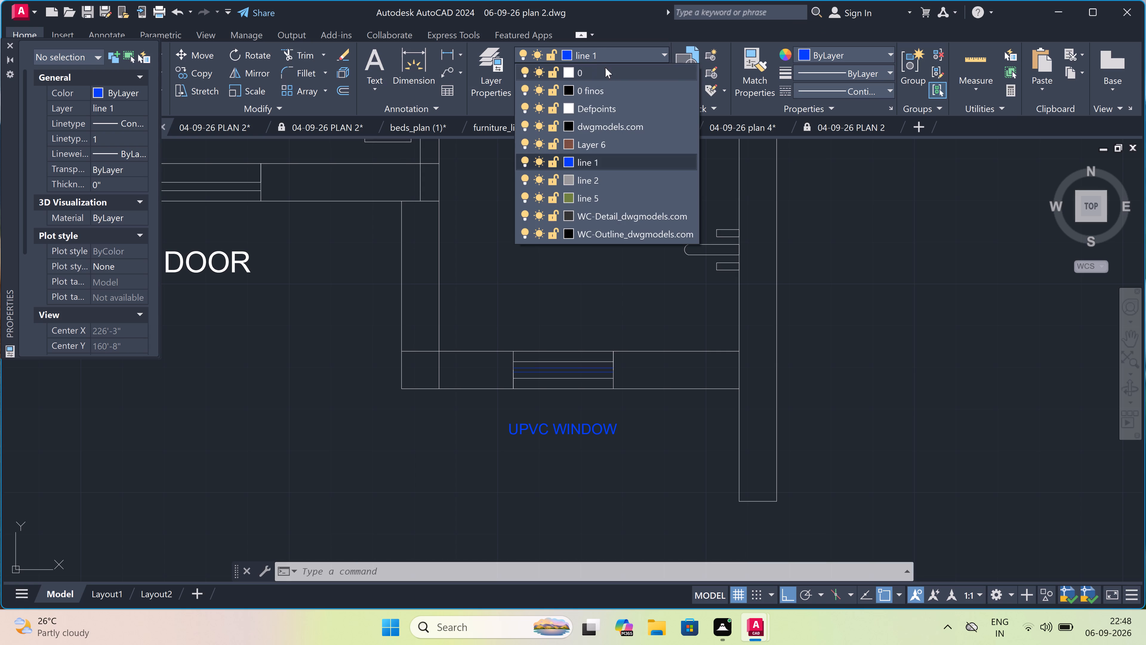
{"action": "double_click", "coordinate": [609, 68]}
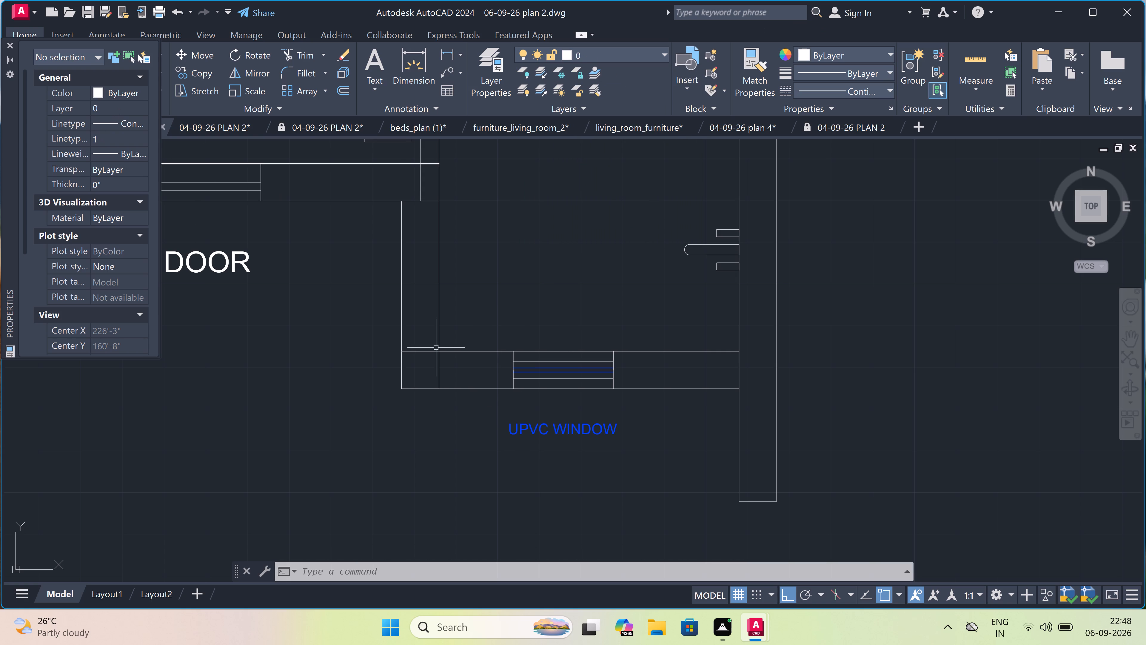
Change the "UPVC WINDOW" label below the bathroom's south wall to layer 0, with its text colour set to ByBlock.
{"action": "double_click", "coordinate": [526, 432]}
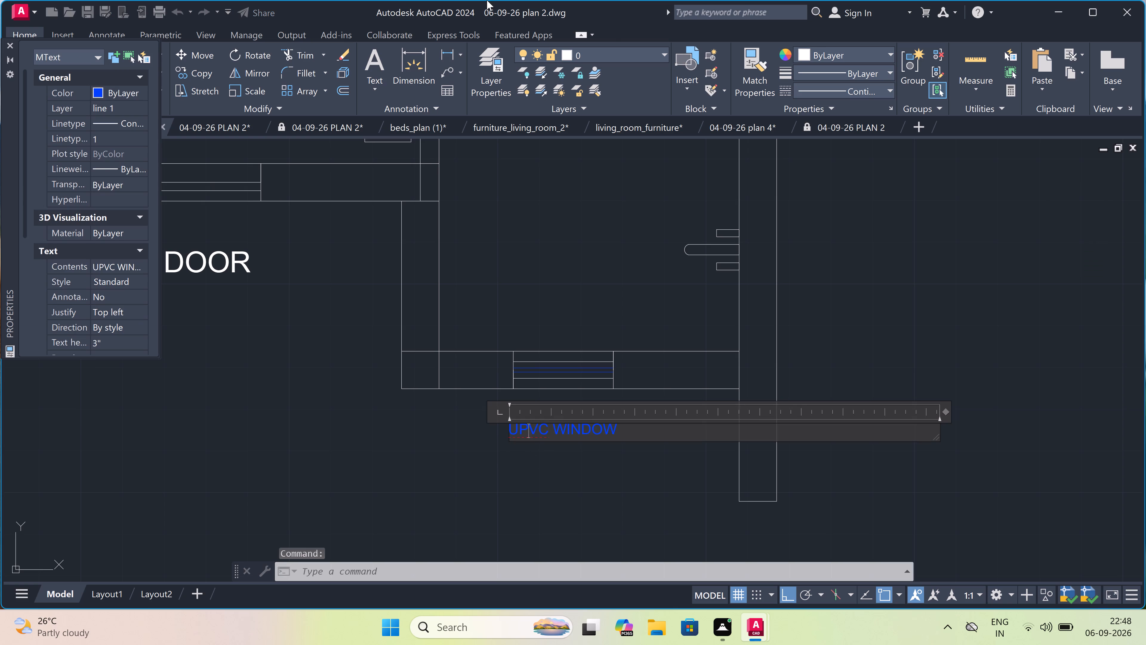
{"action": "left_click", "coordinate": [116, 89]}
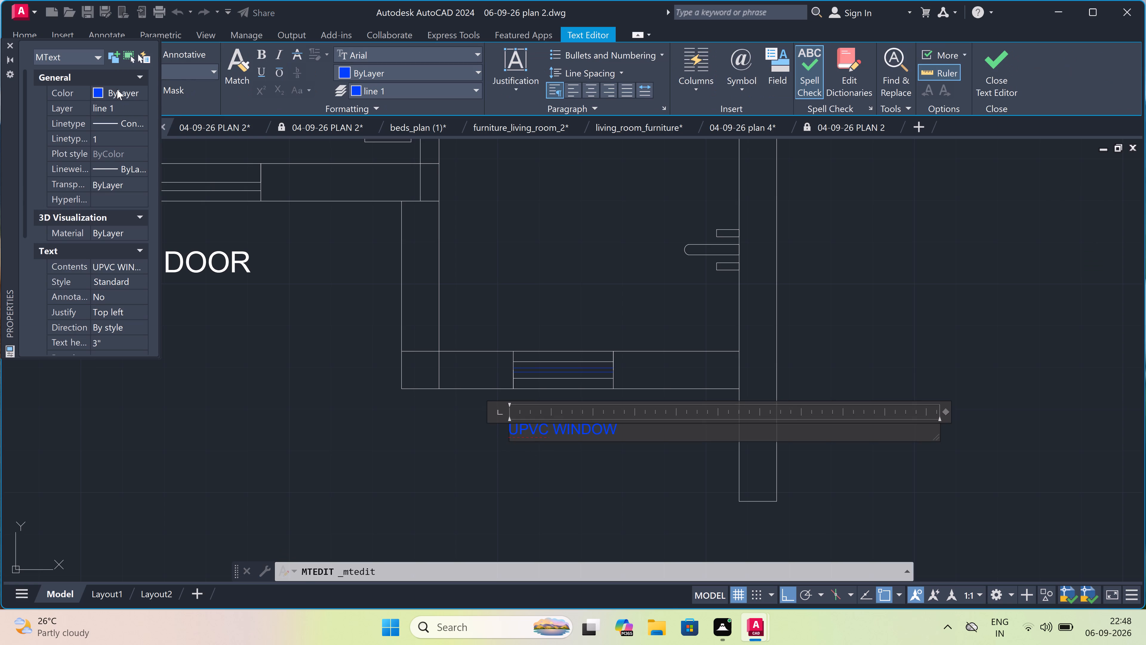
{"action": "left_click", "coordinate": [118, 89]}
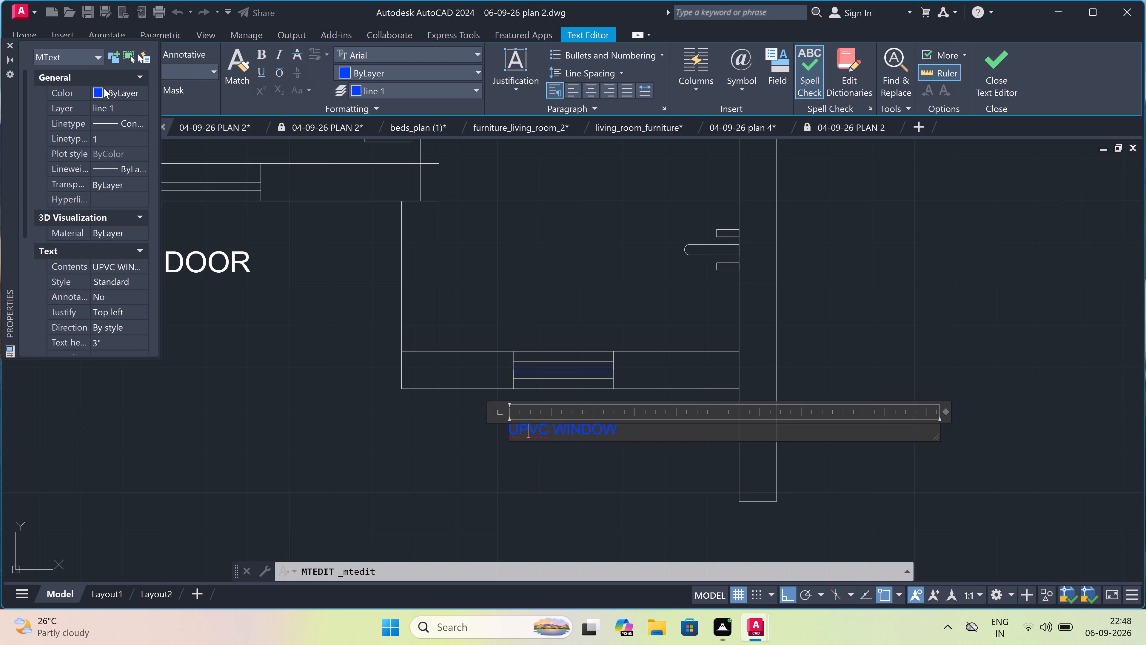
{"action": "double_click", "coordinate": [104, 88]}
{"action": "scroll", "coordinate": [107, 88], "scroll_direction": "up", "scroll_amount": 2}
{"action": "double_click", "coordinate": [120, 92]}
{"action": "left_click", "coordinate": [372, 68]}
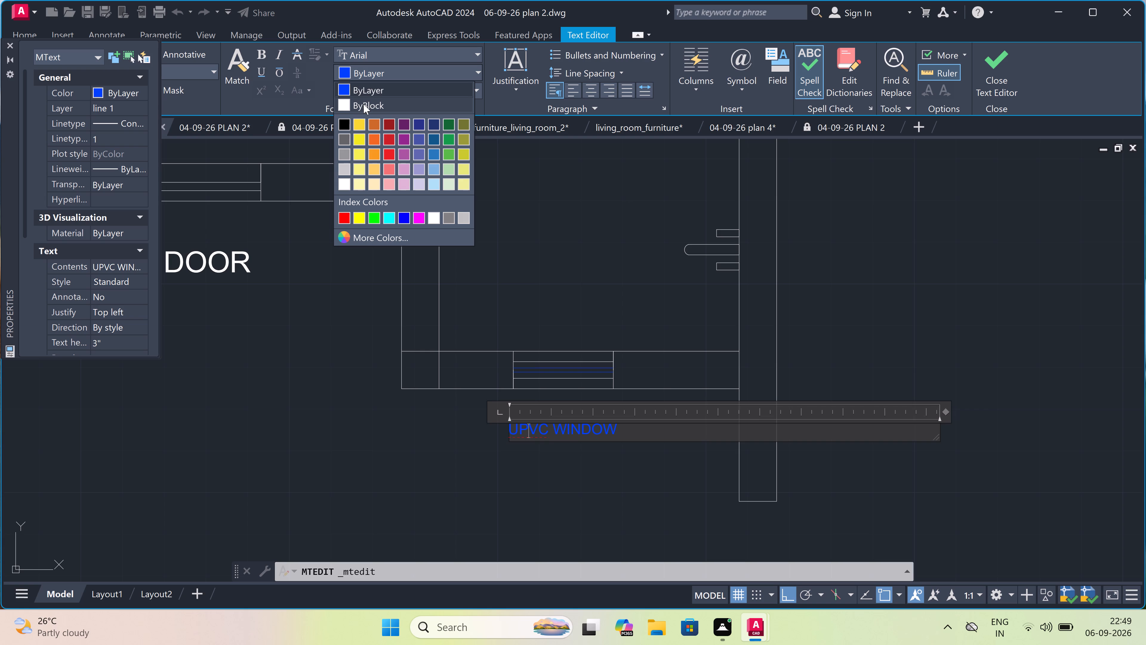
{"action": "left_click", "coordinate": [363, 104]}
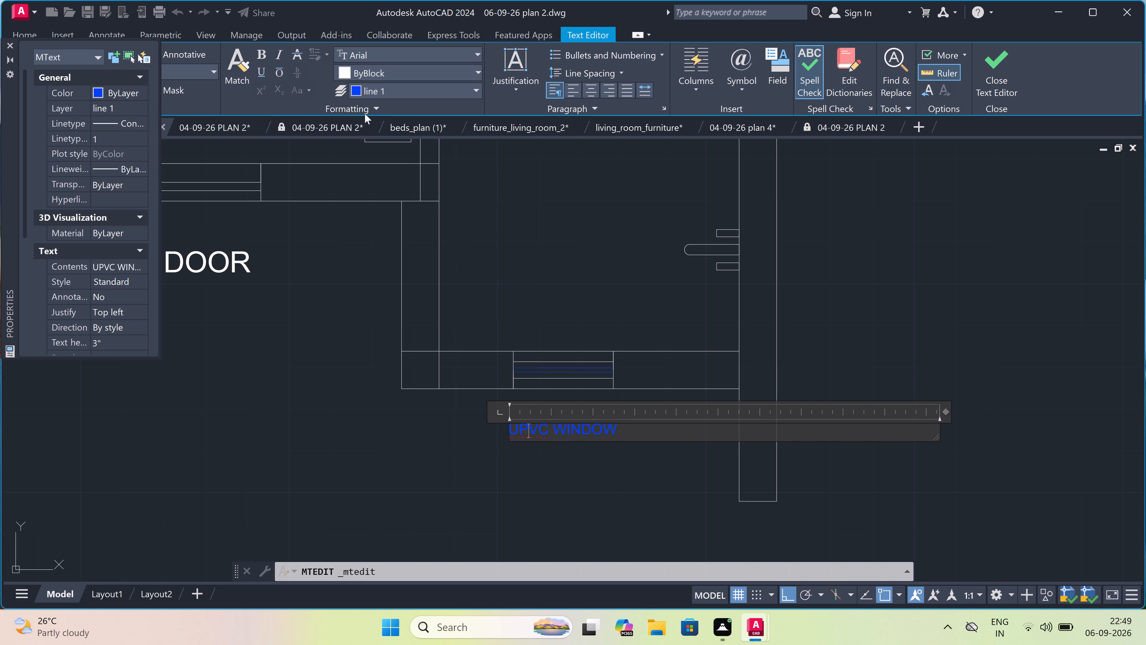
{"action": "left_click", "coordinate": [382, 91]}
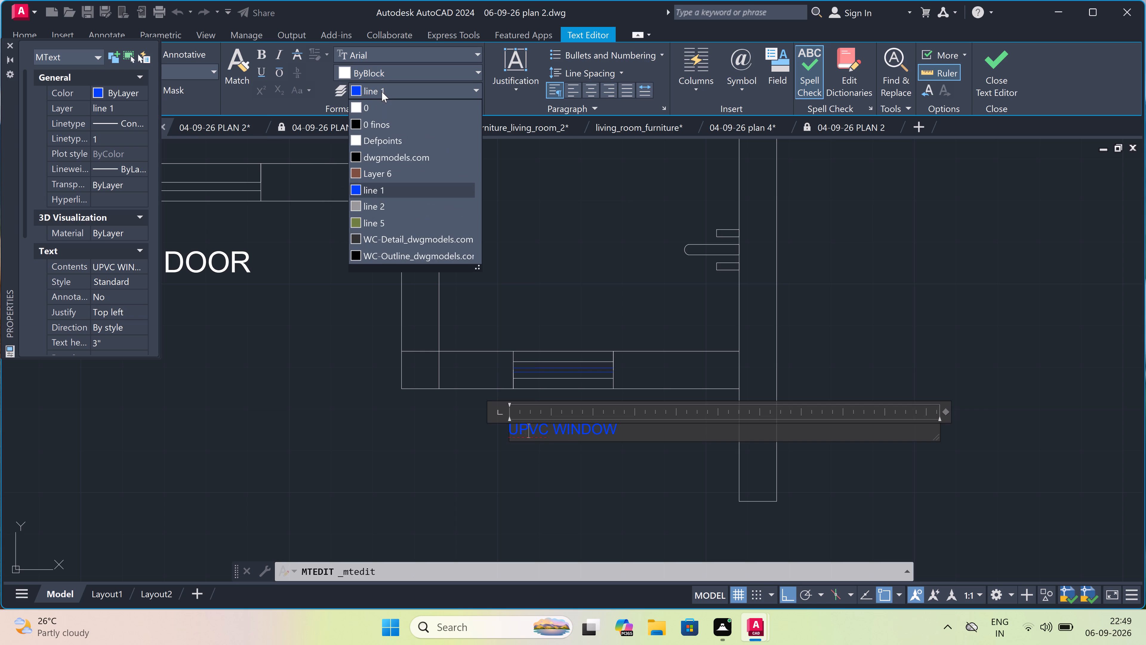
{"action": "left_click", "coordinate": [380, 102]}
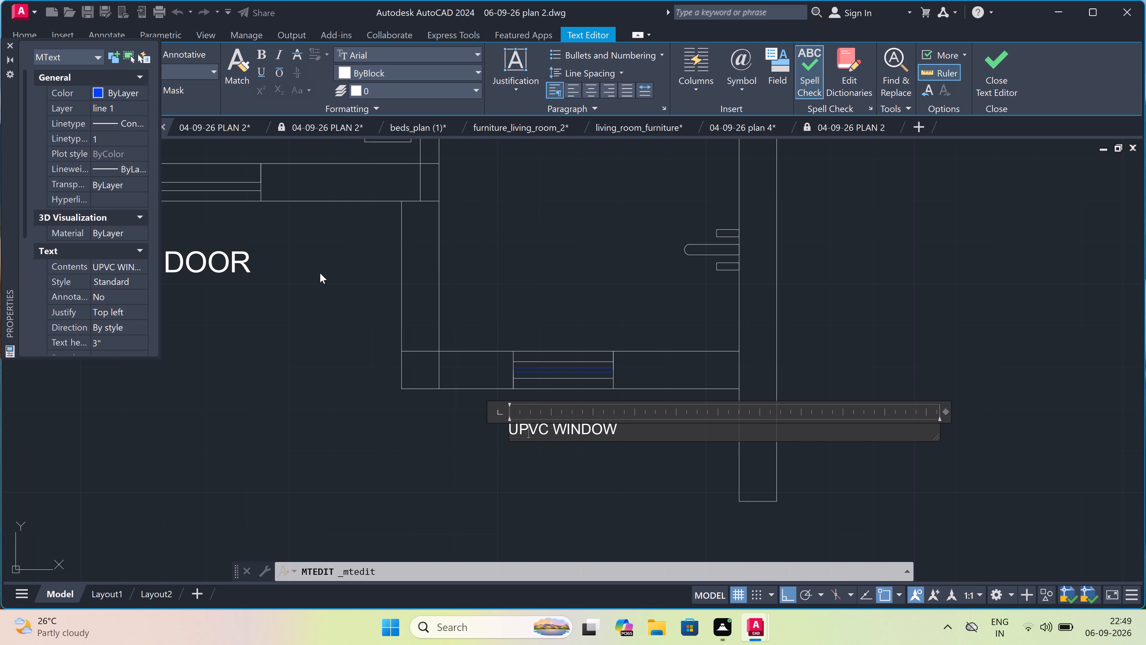
{"action": "key", "text": "Escape"}
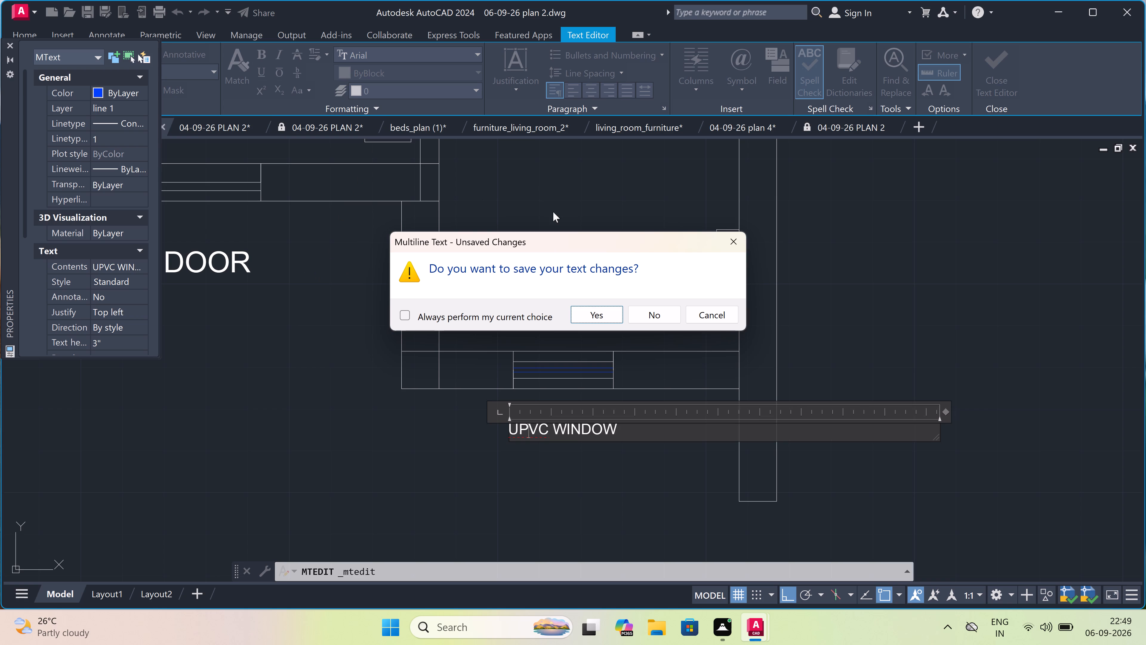
{"action": "left_click", "coordinate": [739, 237]}
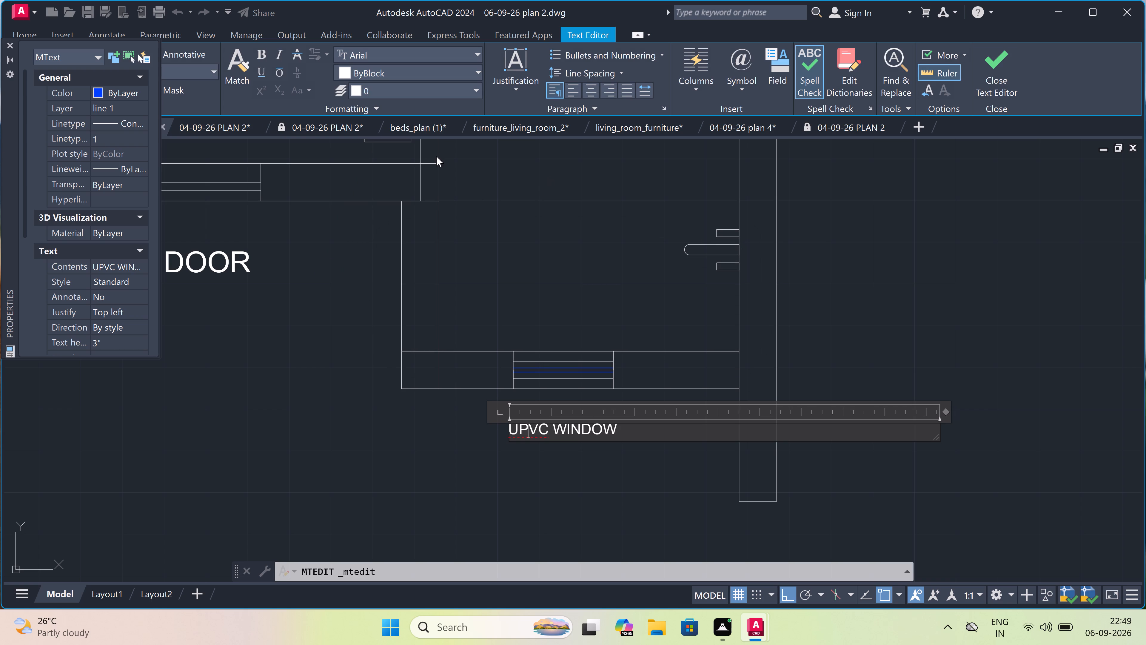
{"action": "left_click", "coordinate": [124, 89]}
{"action": "left_click", "coordinate": [101, 88]}
{"action": "left_click", "coordinate": [93, 82]}
{"action": "left_click", "coordinate": [94, 85]}
{"action": "scroll", "coordinate": [96, 85], "scroll_direction": "up", "scroll_amount": 3}
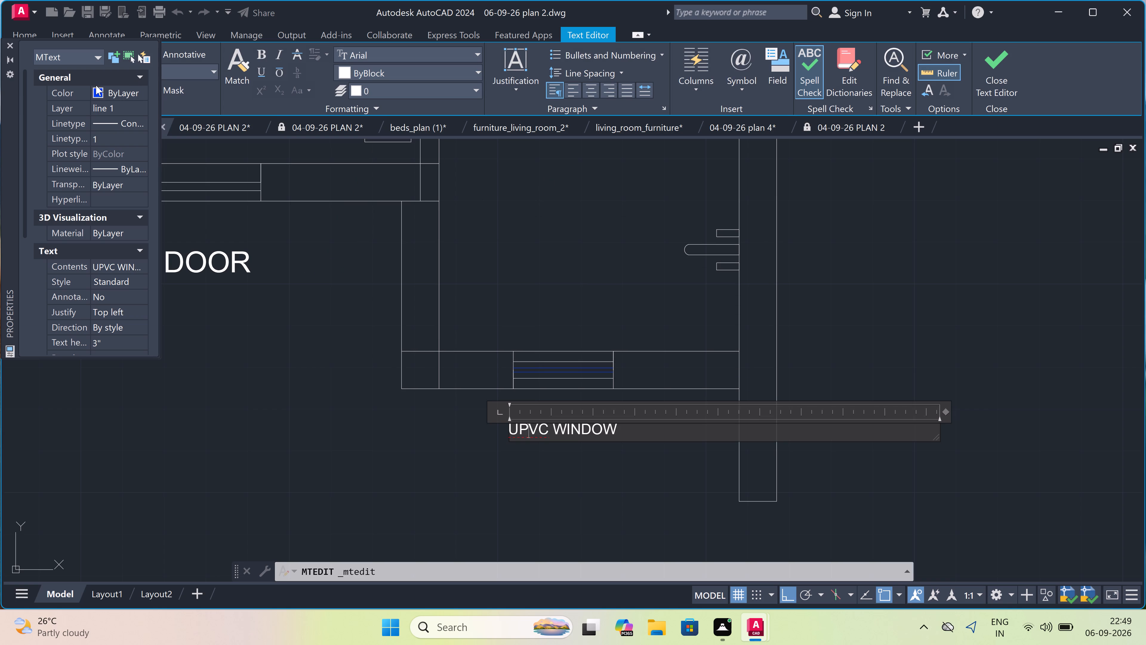
{"action": "scroll", "coordinate": [96, 85], "scroll_direction": "up", "scroll_amount": 2}
{"action": "triple_click", "coordinate": [95, 88]}
{"action": "double_click", "coordinate": [98, 87]}
{"action": "left_click_drag", "start_coordinate": [6, 43], "coordinate": [7, 47]}
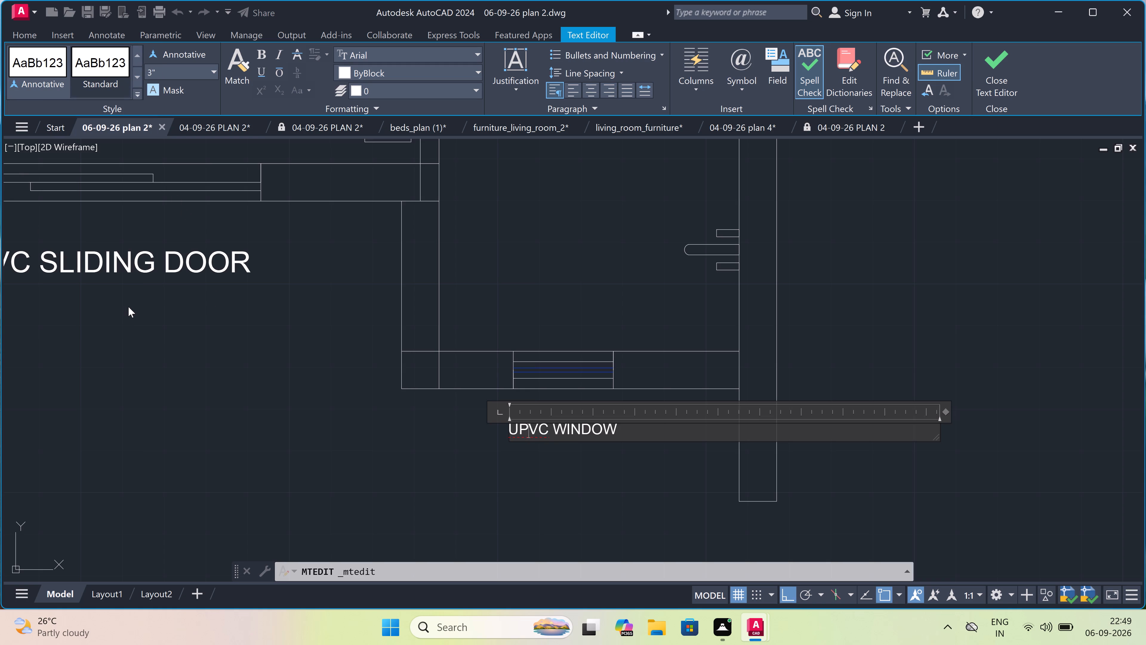
{"action": "left_click", "coordinate": [176, 402]}
{"action": "key", "text": "Escape"}
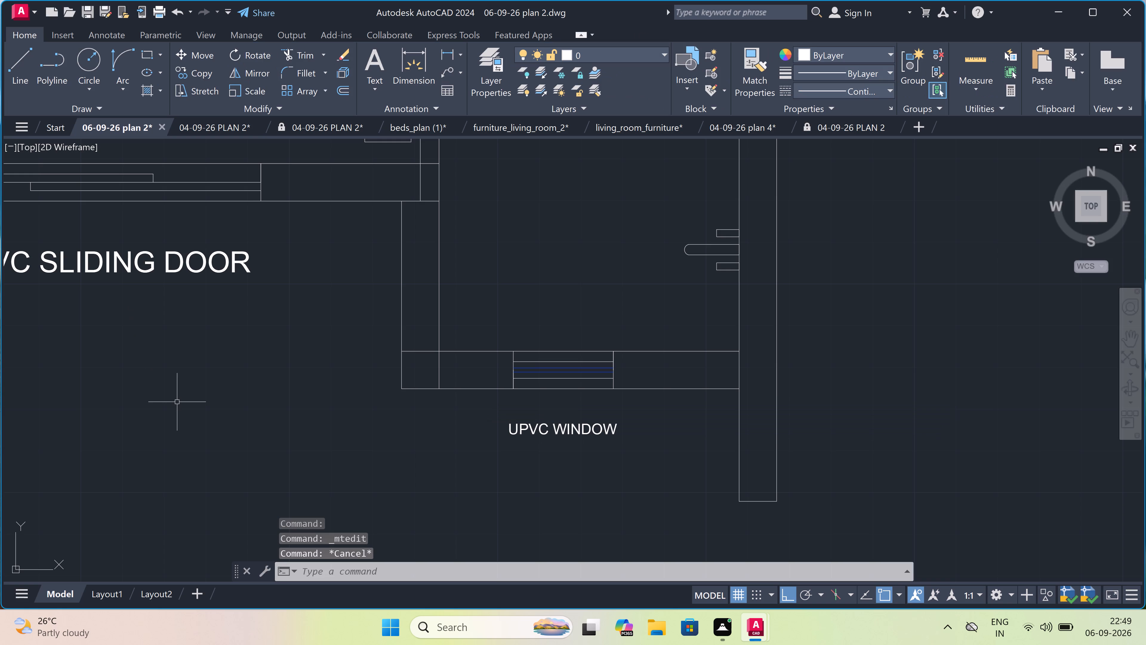
Set the text height of the "UPVC WINDOW" label to 5".
{"action": "scroll", "coordinate": [198, 398], "scroll_direction": "down", "scroll_amount": 6}
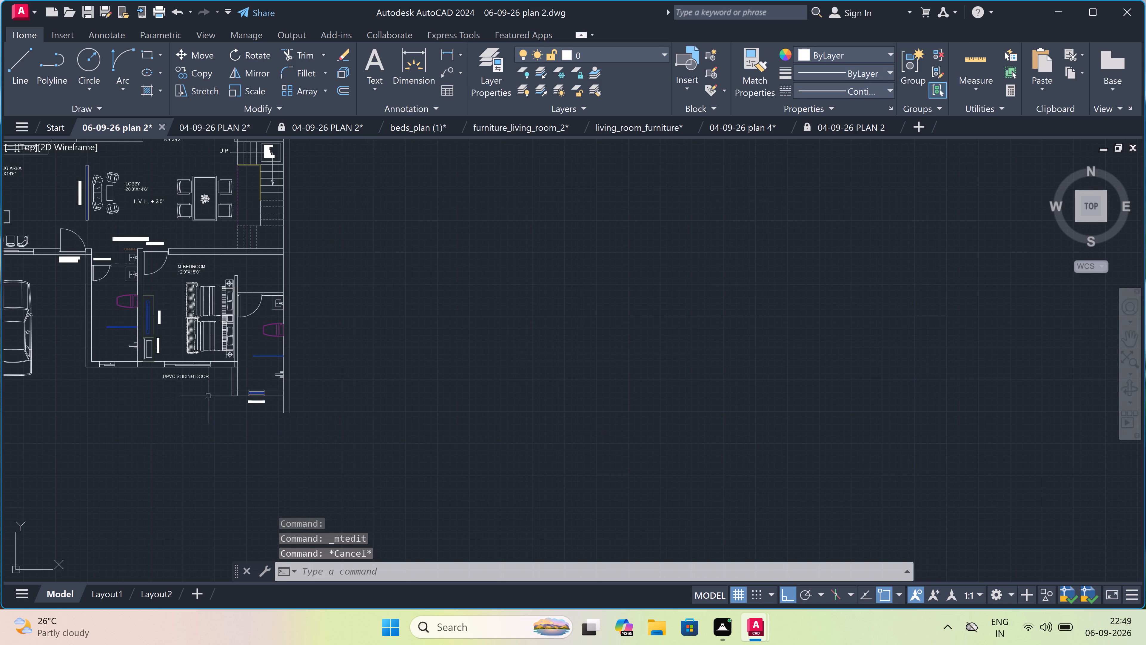
{"action": "scroll", "coordinate": [209, 397], "scroll_direction": "down", "scroll_amount": 2}
{"action": "scroll", "coordinate": [209, 397], "scroll_direction": "up", "scroll_amount": 3}
{"action": "scroll", "coordinate": [247, 400], "scroll_direction": "up", "scroll_amount": 2}
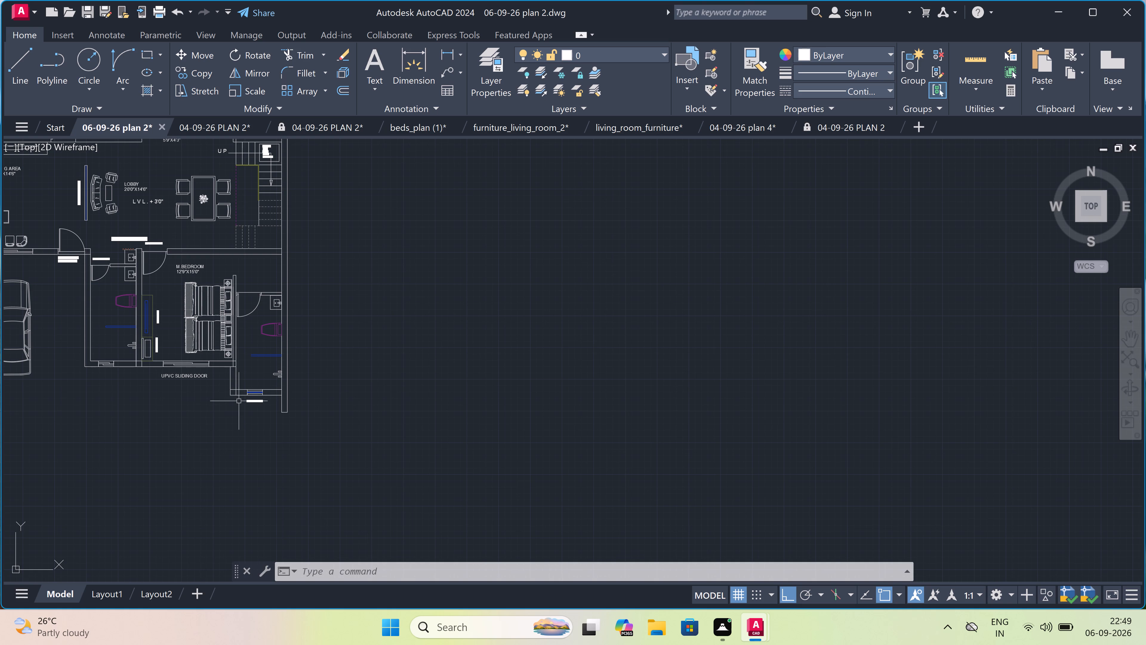
{"action": "scroll", "coordinate": [244, 400], "scroll_direction": "up", "scroll_amount": 2}
{"action": "left_click", "coordinate": [254, 409]}
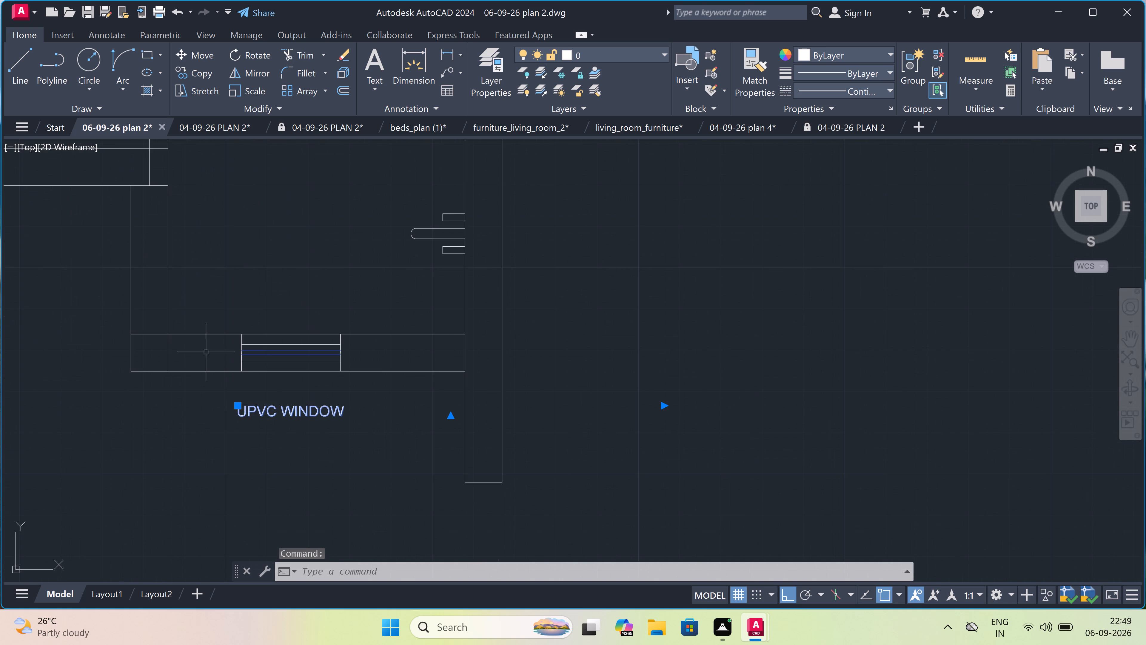
{"action": "right_click", "coordinate": [35, 302]}
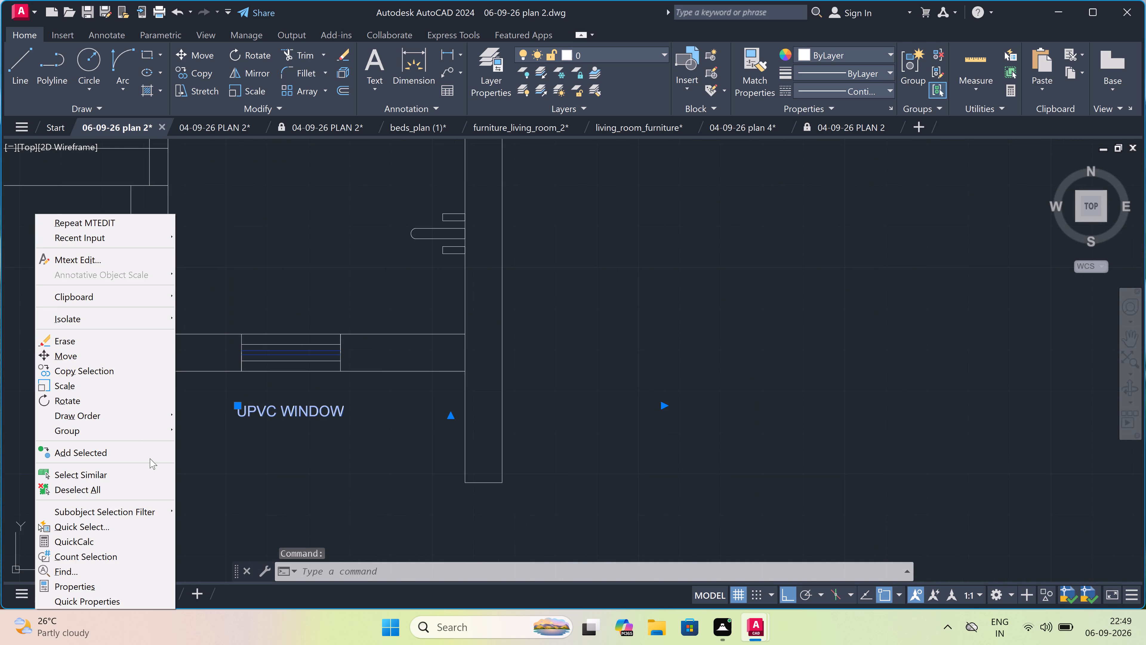
{"action": "left_click", "coordinate": [107, 585]}
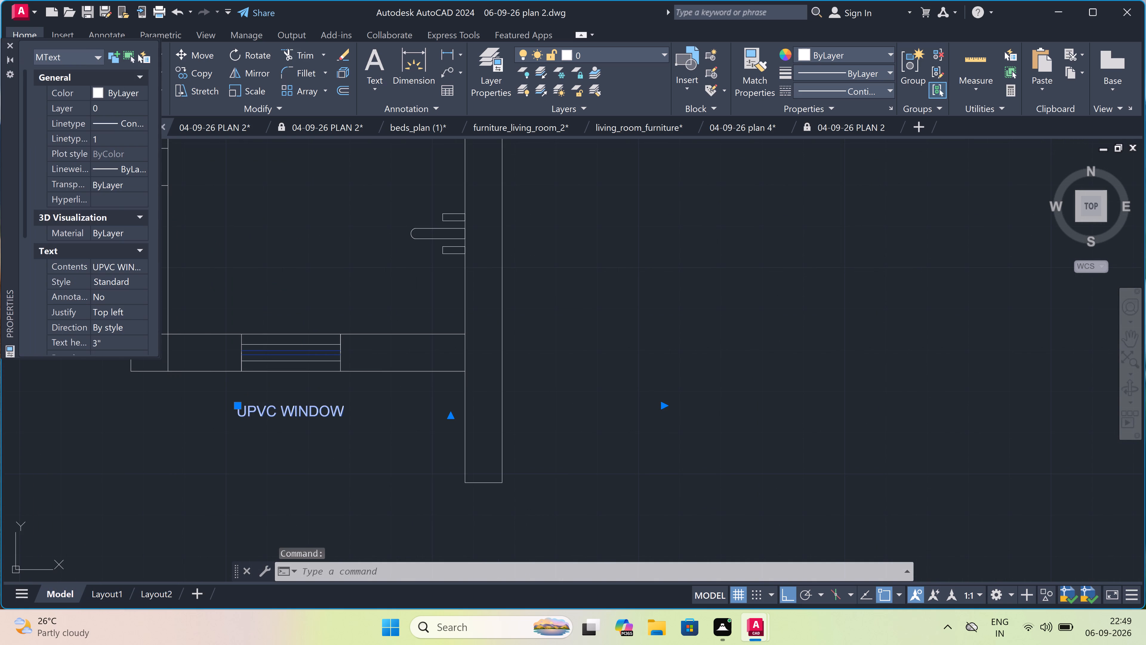
{"action": "left_click", "coordinate": [115, 343]}
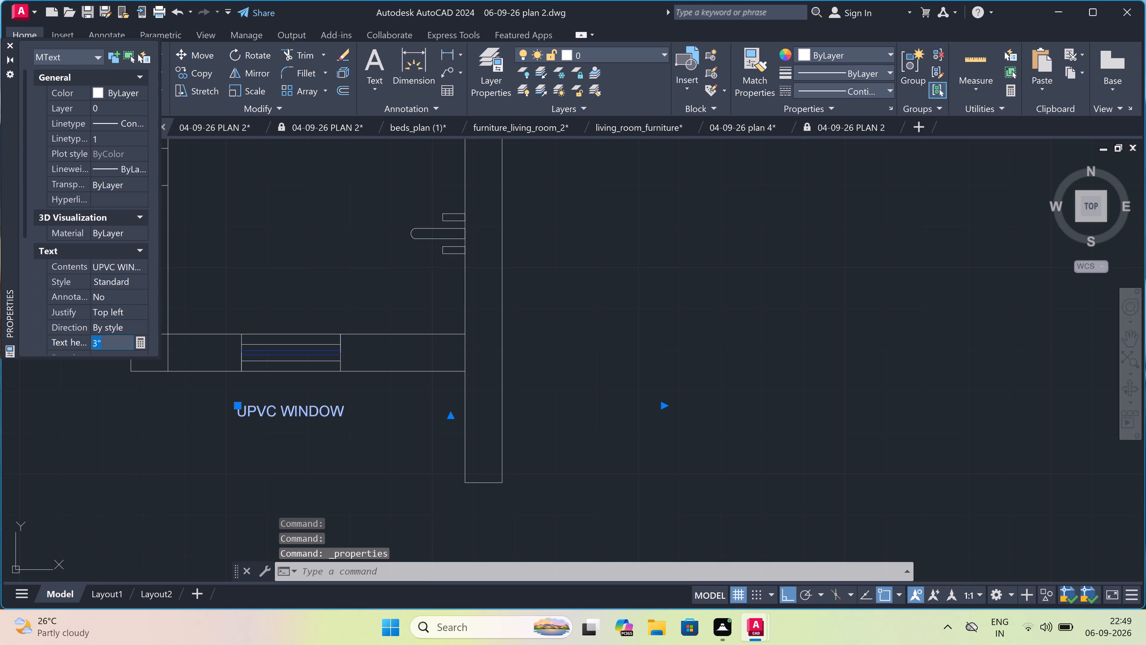
{"action": "key", "text": "BackSpace"}
{"action": "key", "text": "5"}
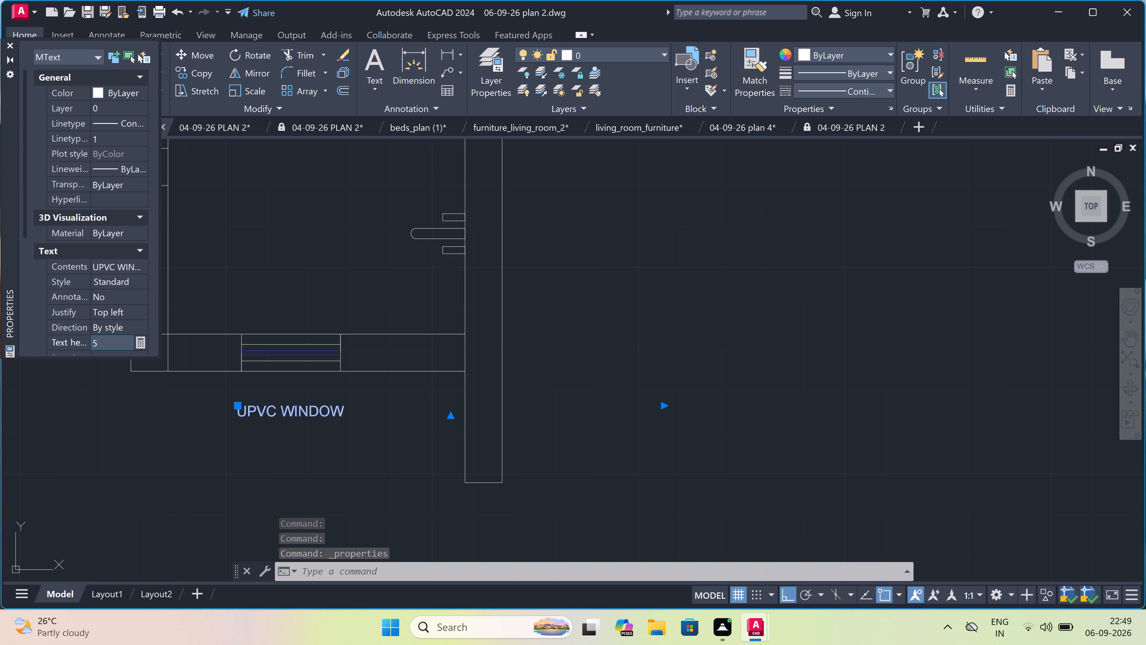
{"action": "key", "text": "shift+quotedbl"}
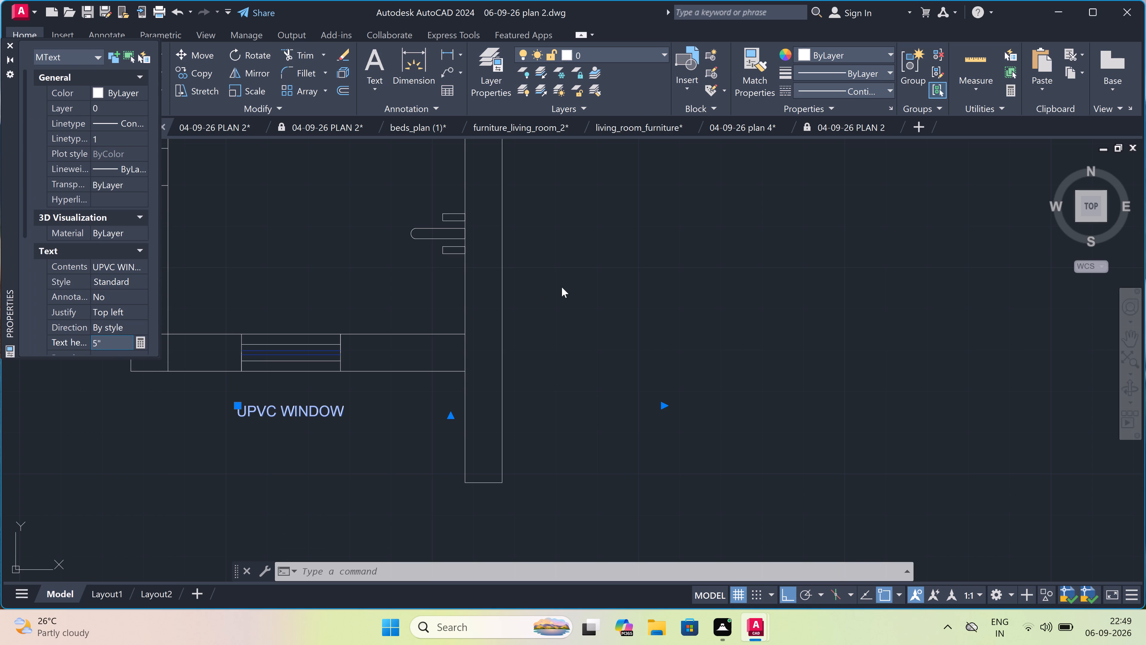
{"action": "left_click", "coordinate": [562, 287]}
{"action": "key", "text": "Escape"}
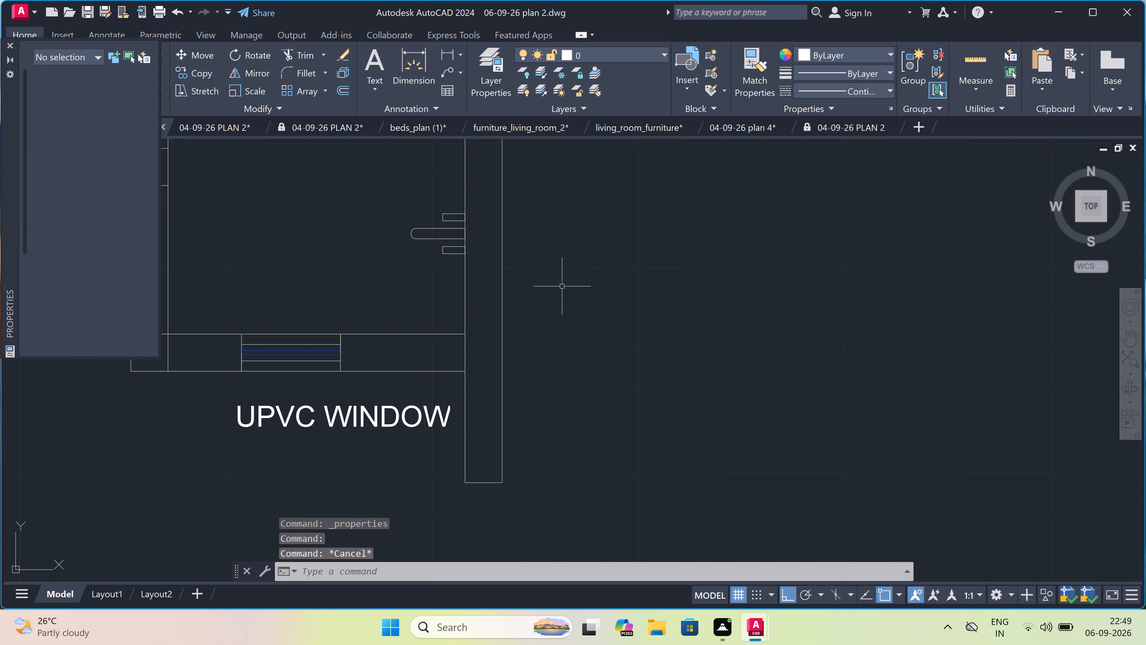
Copy the "UPVC WINDOW" label, with ortho off, to just below the window in the south wall of the bathroom west of the master bedroom.
{"action": "scroll", "coordinate": [629, 259], "scroll_direction": "down", "scroll_amount": 4}
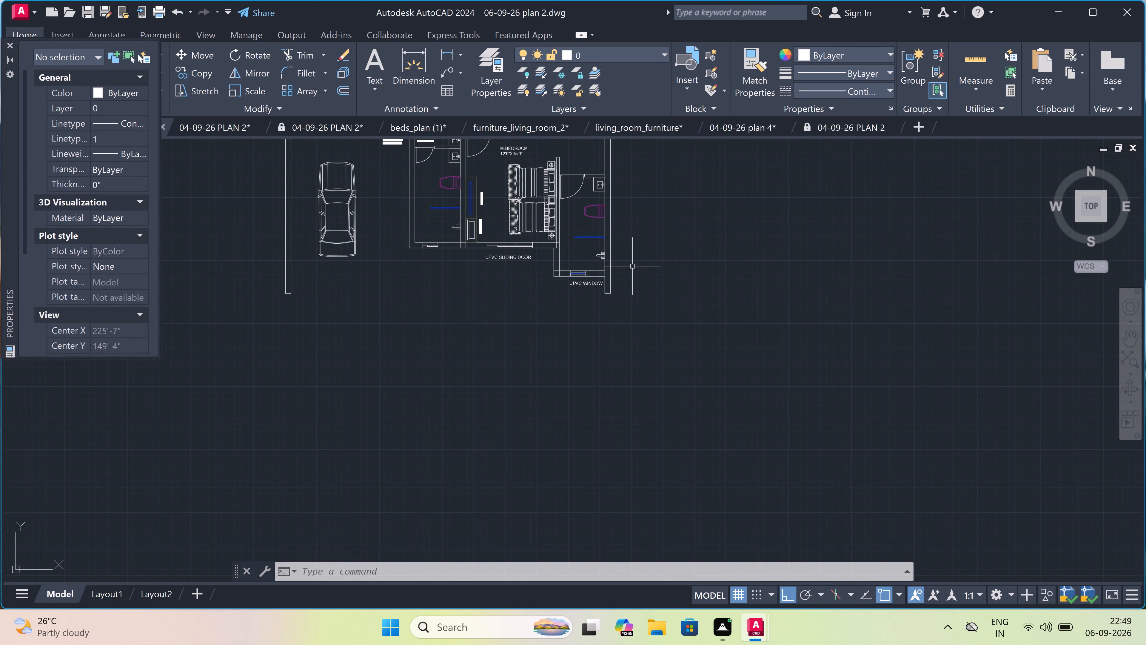
{"action": "scroll", "coordinate": [633, 274], "scroll_direction": "down", "scroll_amount": 1}
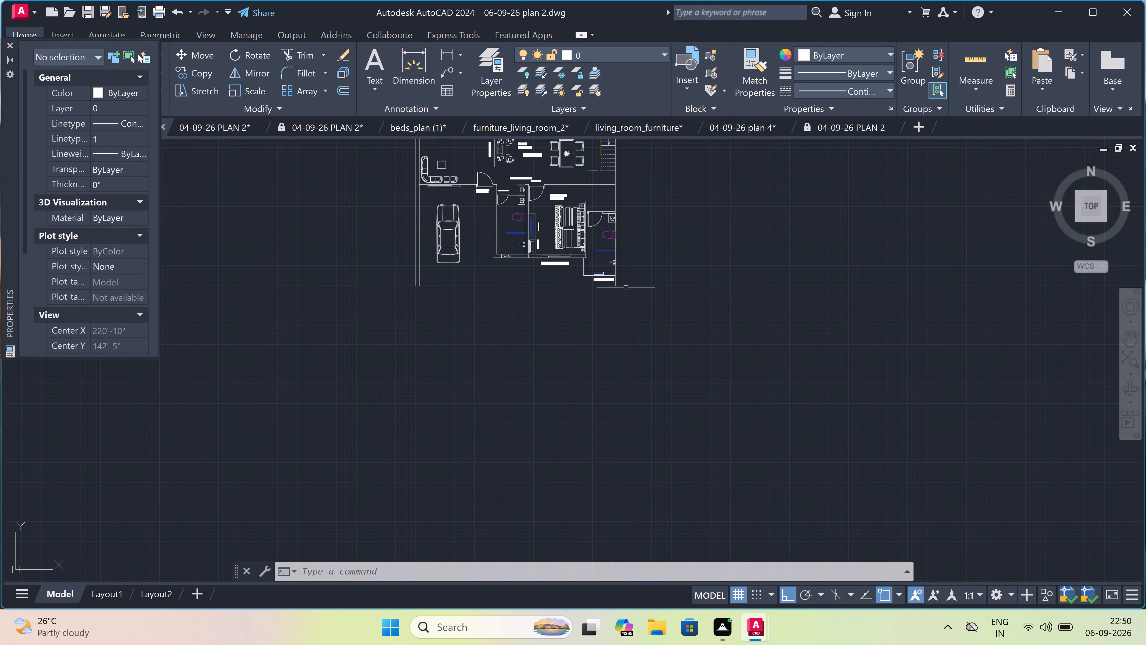
{"action": "scroll", "coordinate": [602, 273], "scroll_direction": "up", "scroll_amount": 3}
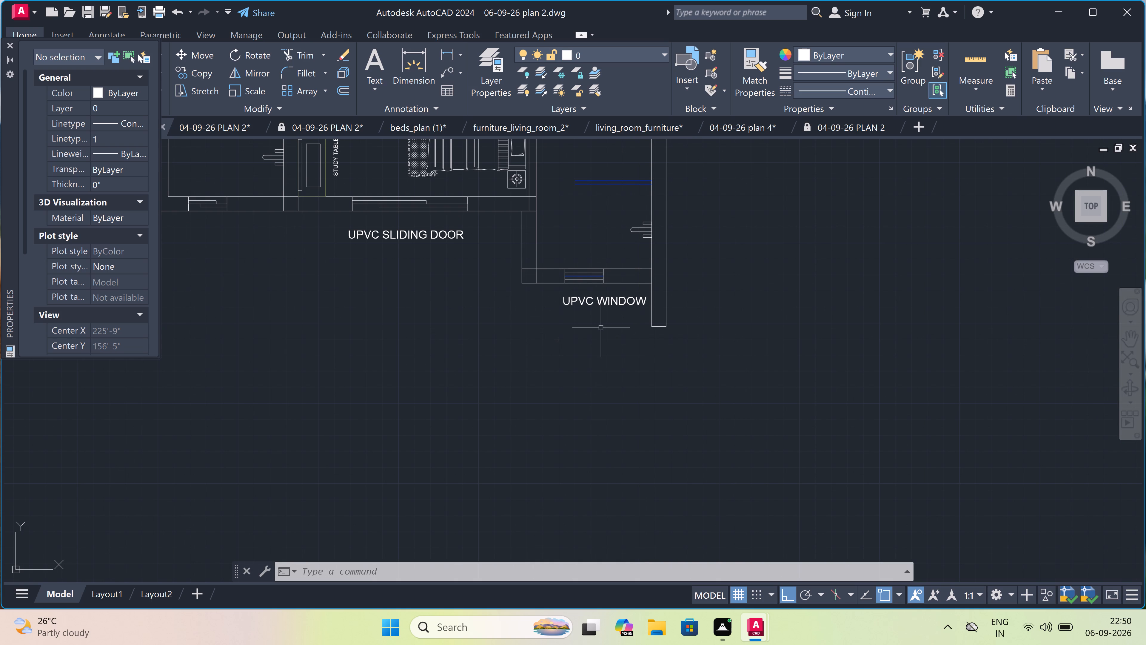
{"action": "left_click", "coordinate": [600, 301]}
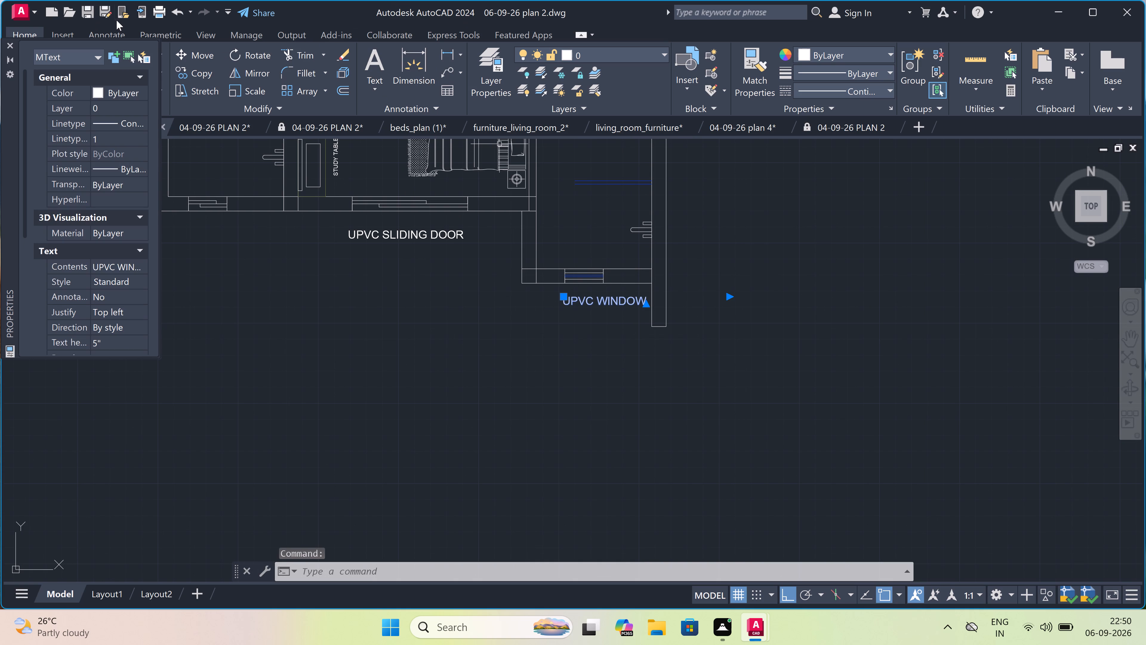
{"action": "left_click", "coordinate": [192, 69]}
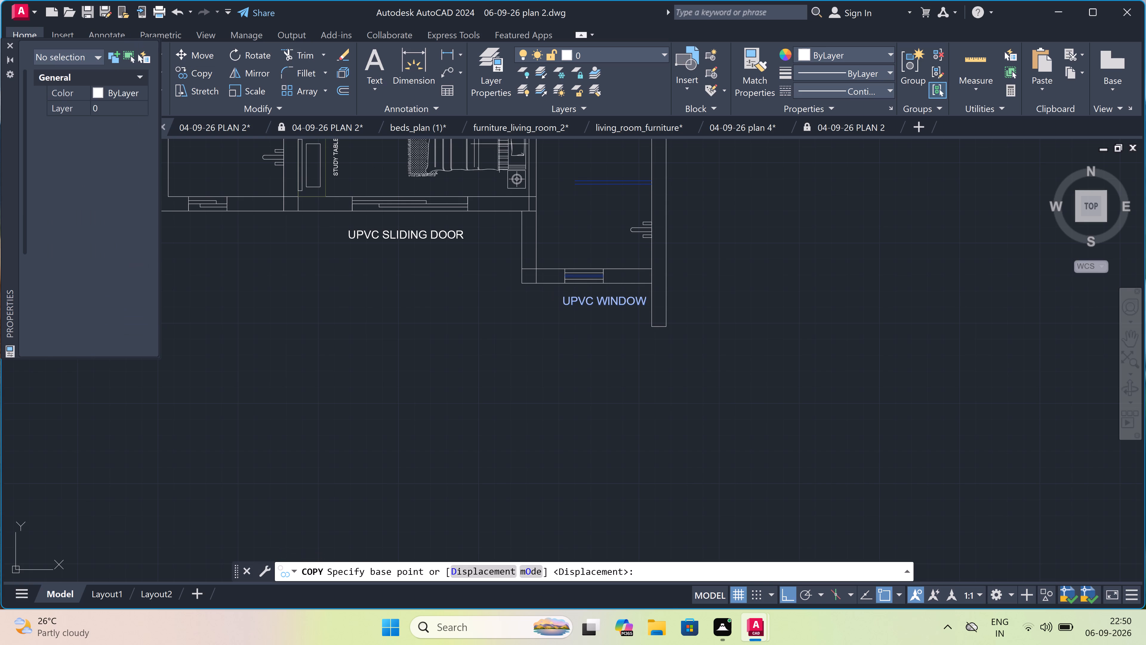
{"action": "left_click", "coordinate": [597, 299]}
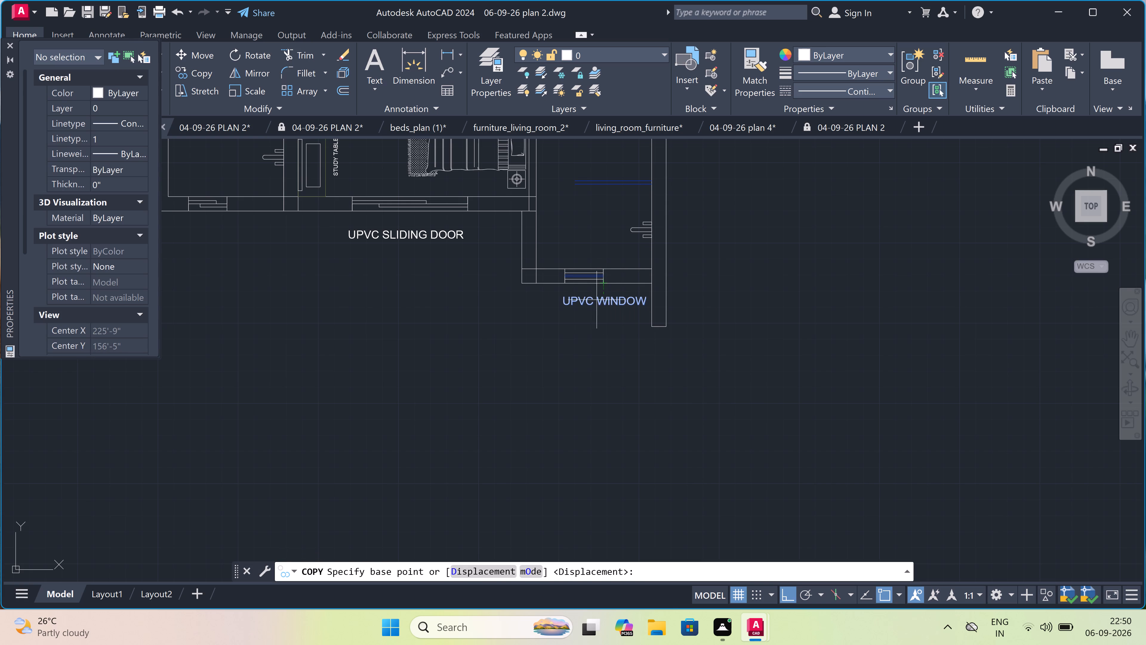
{"action": "scroll", "coordinate": [374, 259], "scroll_direction": "down", "scroll_amount": 2}
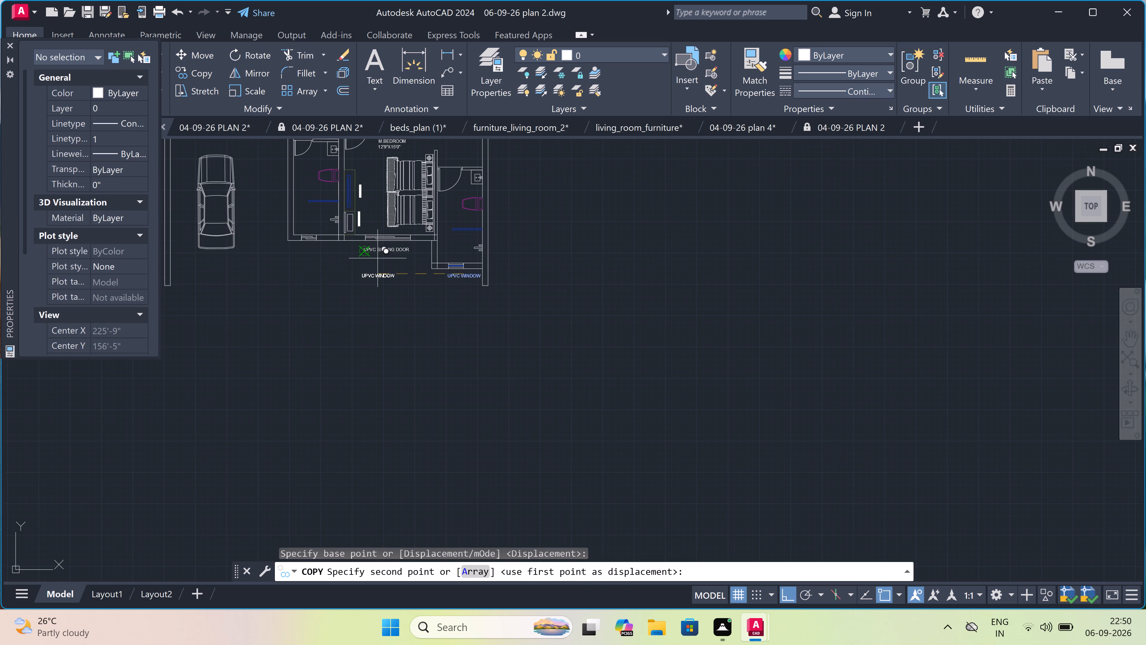
{"action": "key", "text": "F8"}
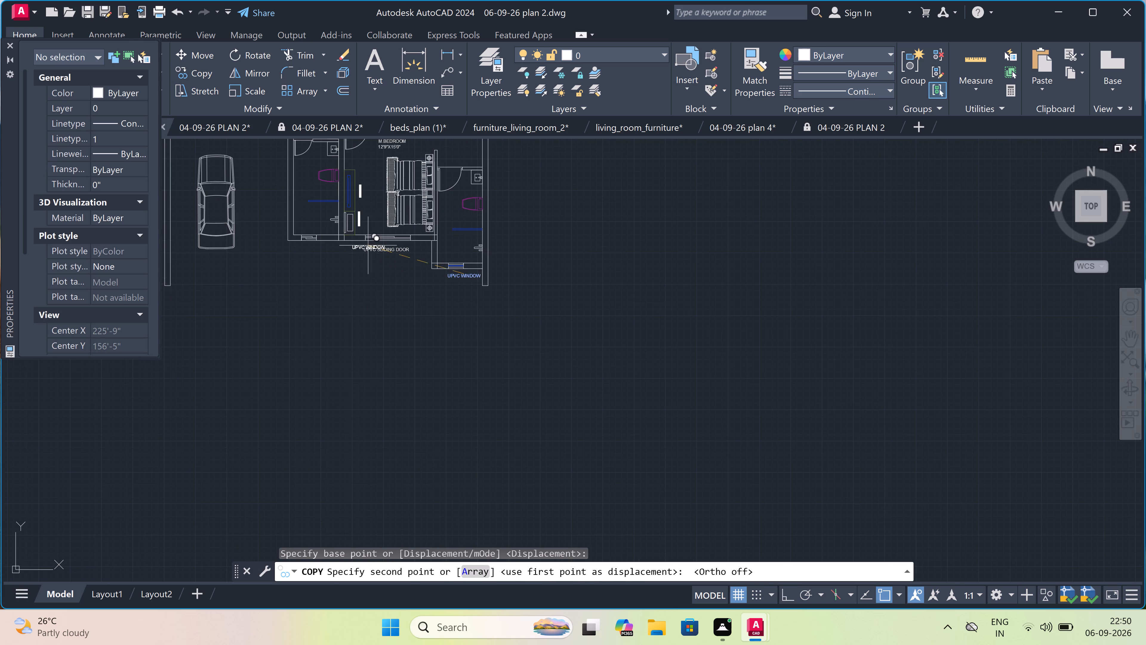
{"action": "scroll", "coordinate": [264, 249], "scroll_direction": "up", "scroll_amount": 3}
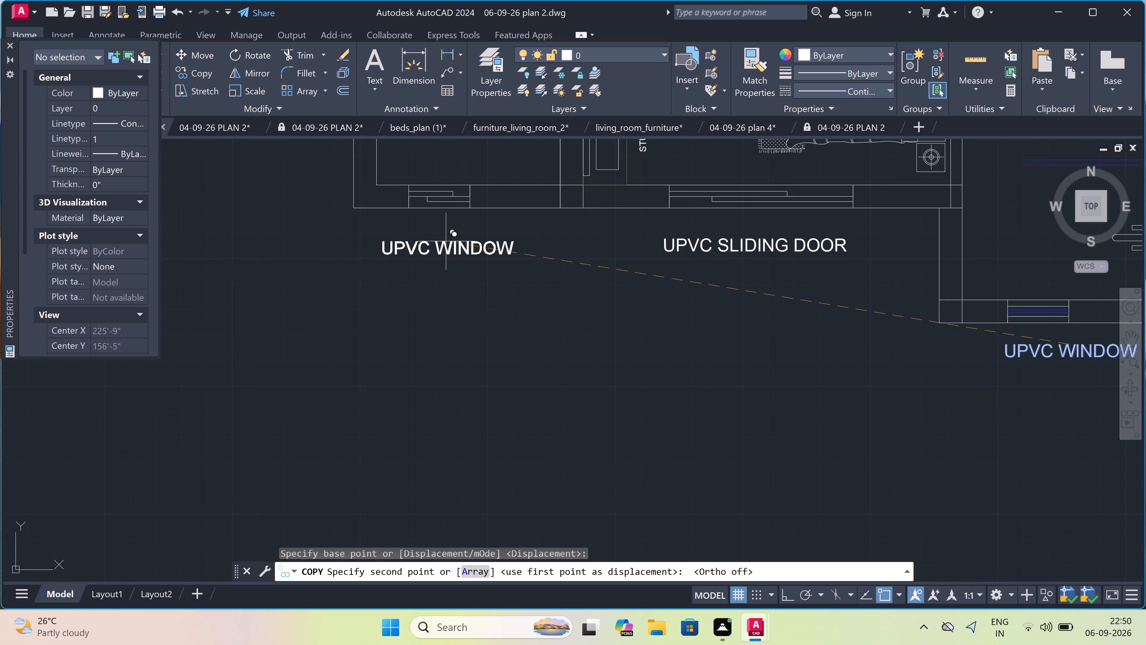
{"action": "scroll", "coordinate": [447, 241], "scroll_direction": "up", "scroll_amount": 1}
{"action": "left_click", "coordinate": [445, 243]}
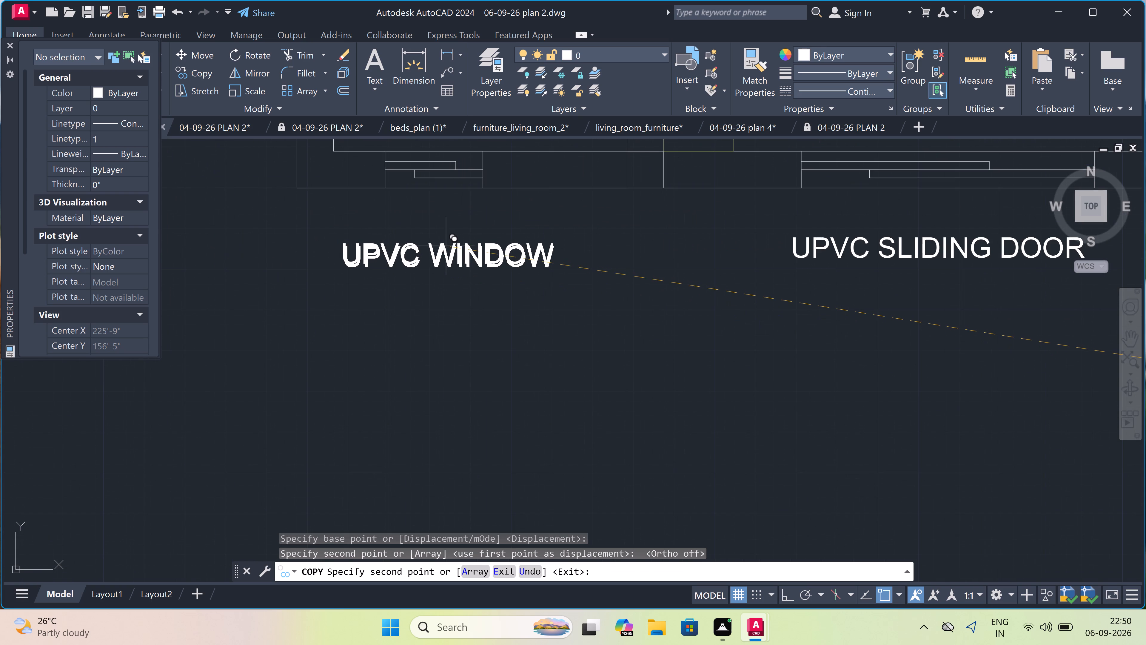
{"action": "key", "text": "Escape"}
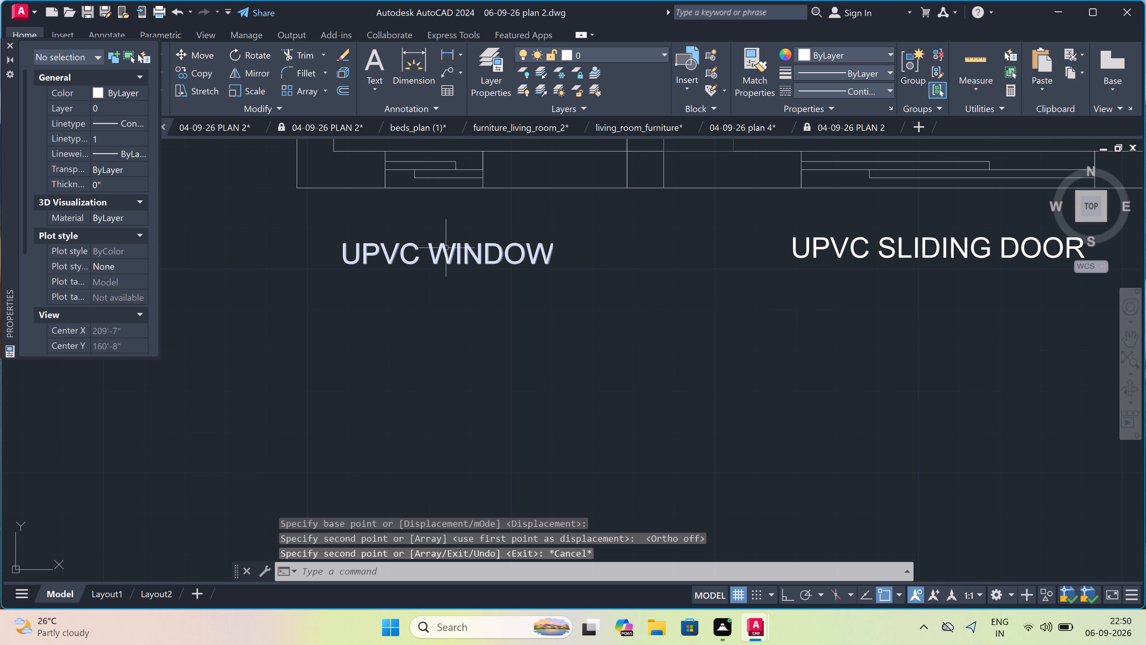
Add the two-line multiline text label "TOILET" and "6'0"X10'3"" in the southern part of the bathroom west of the master bedroom.
{"action": "scroll", "coordinate": [494, 387], "scroll_direction": "down", "scroll_amount": 2}
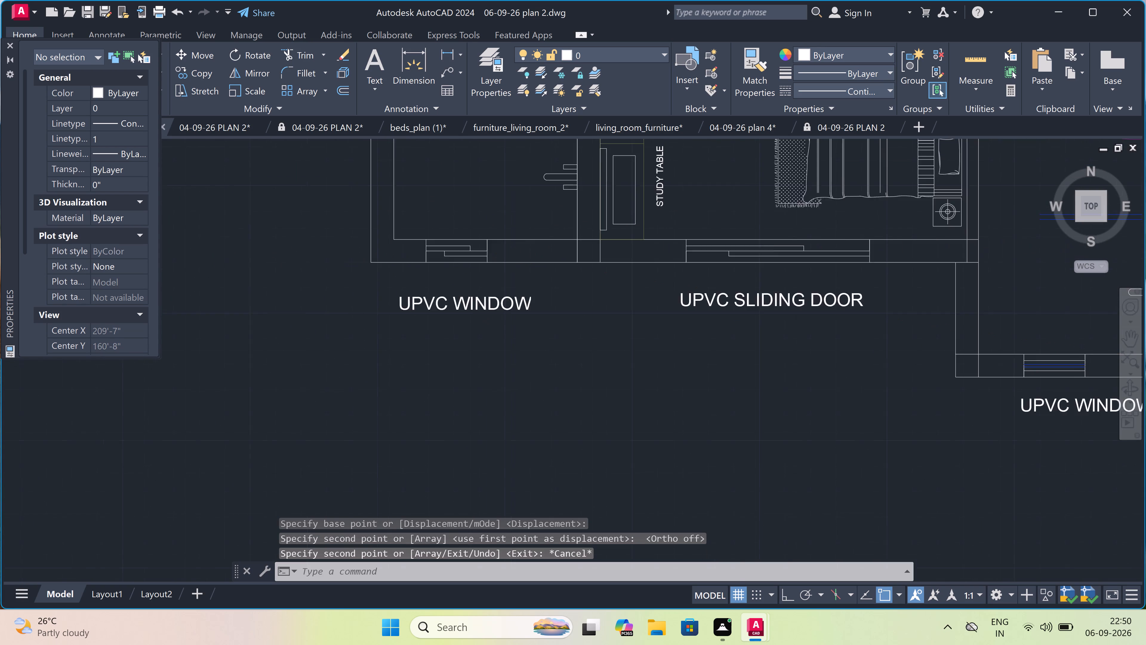
{"action": "scroll", "coordinate": [494, 386], "scroll_direction": "down", "scroll_amount": 2}
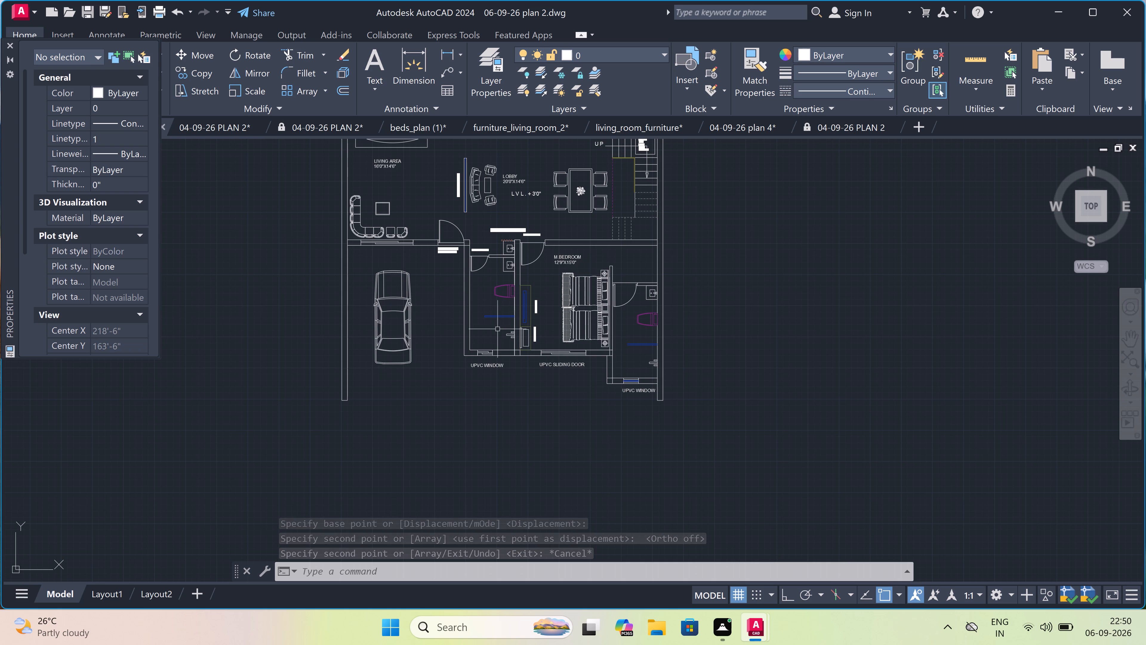
{"action": "scroll", "coordinate": [489, 276], "scroll_direction": "up", "scroll_amount": 3}
{"action": "scroll", "coordinate": [486, 293], "scroll_direction": "down", "scroll_amount": 1}
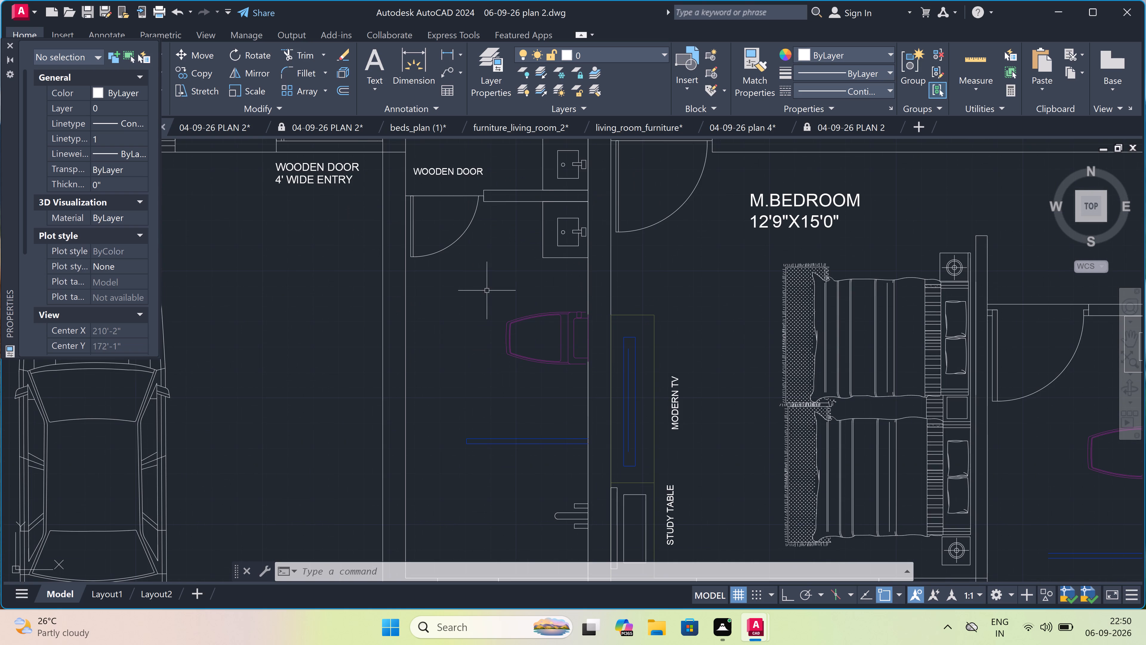
{"action": "scroll", "coordinate": [497, 351], "scroll_direction": "up", "scroll_amount": 1}
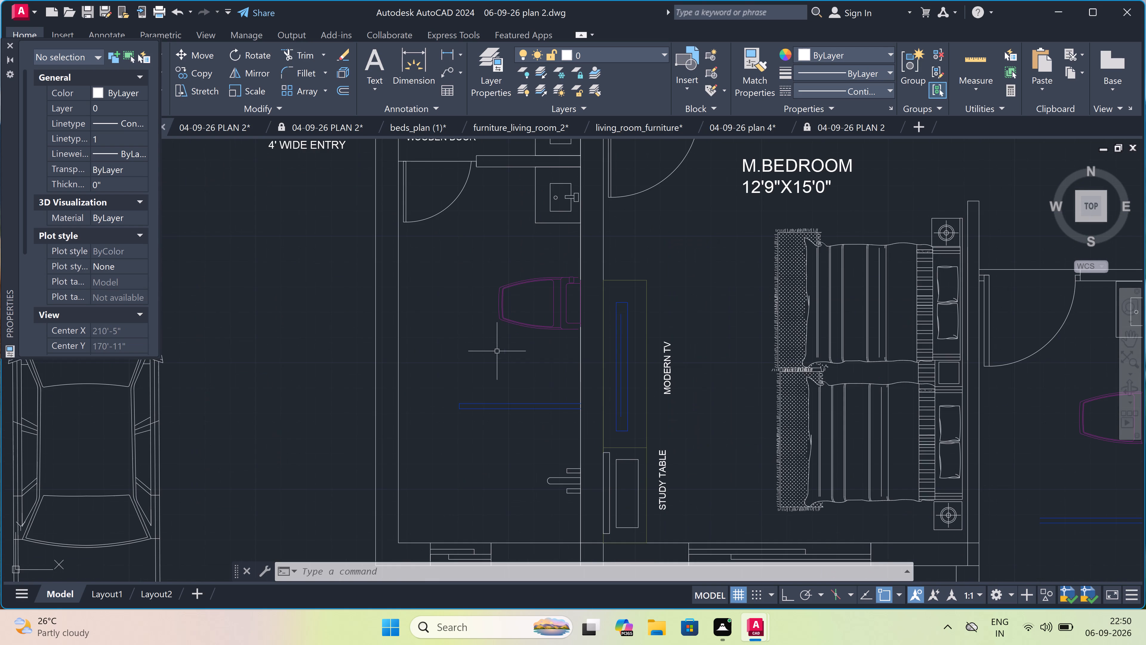
{"action": "type", "text": "MT"}
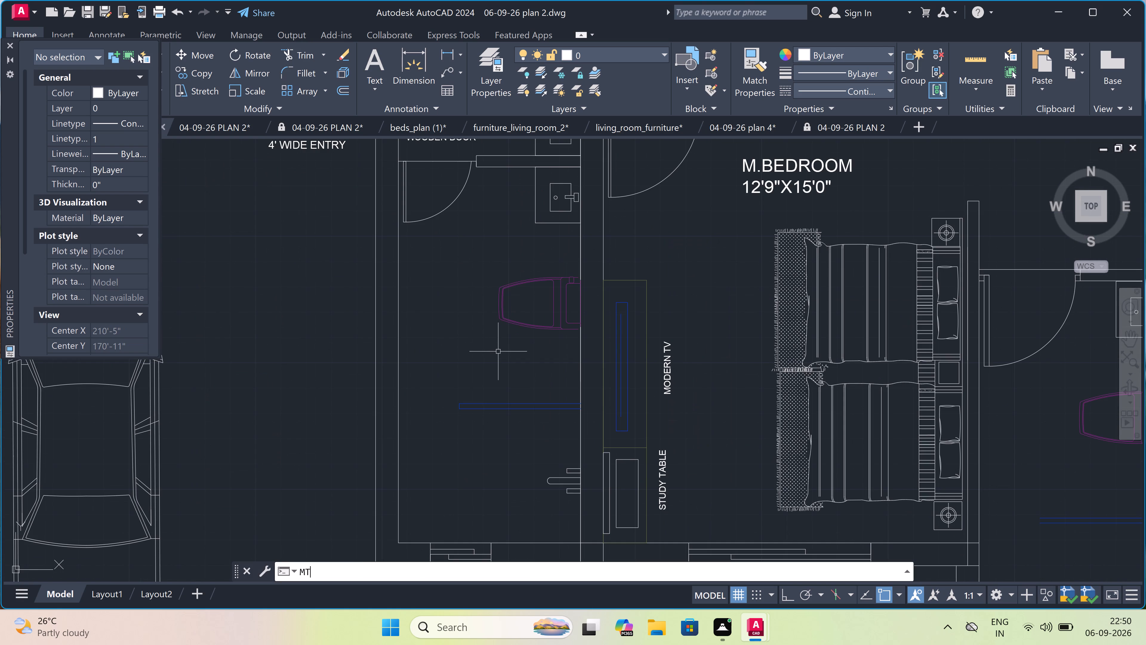
{"action": "key", "text": "space"}
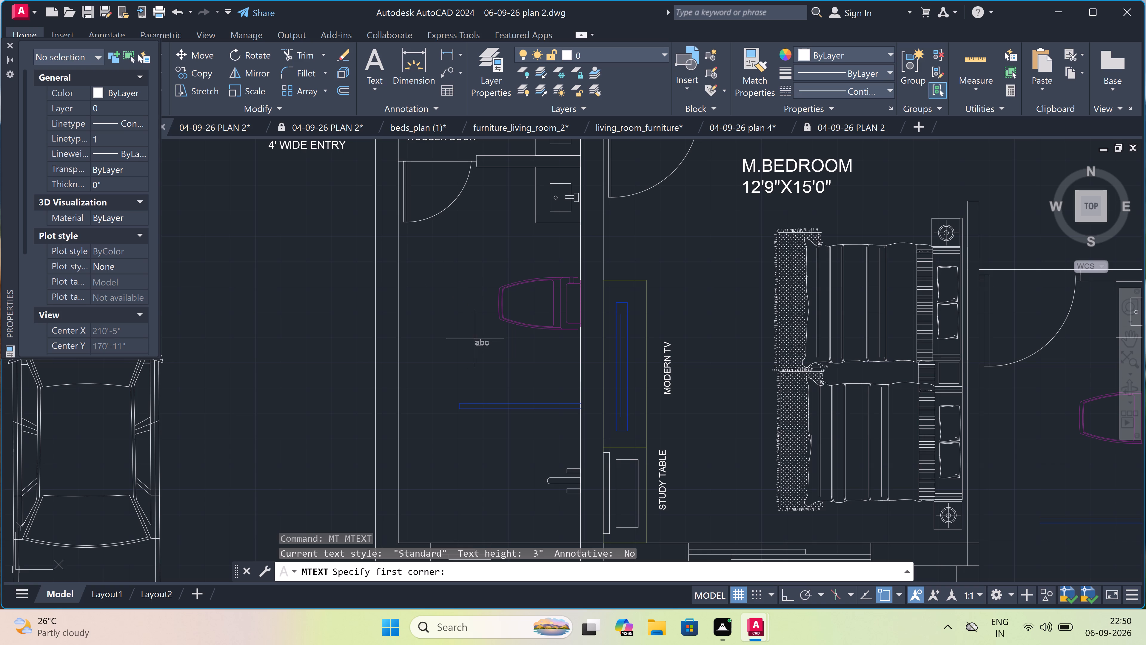
{"action": "left_click", "coordinate": [451, 459]}
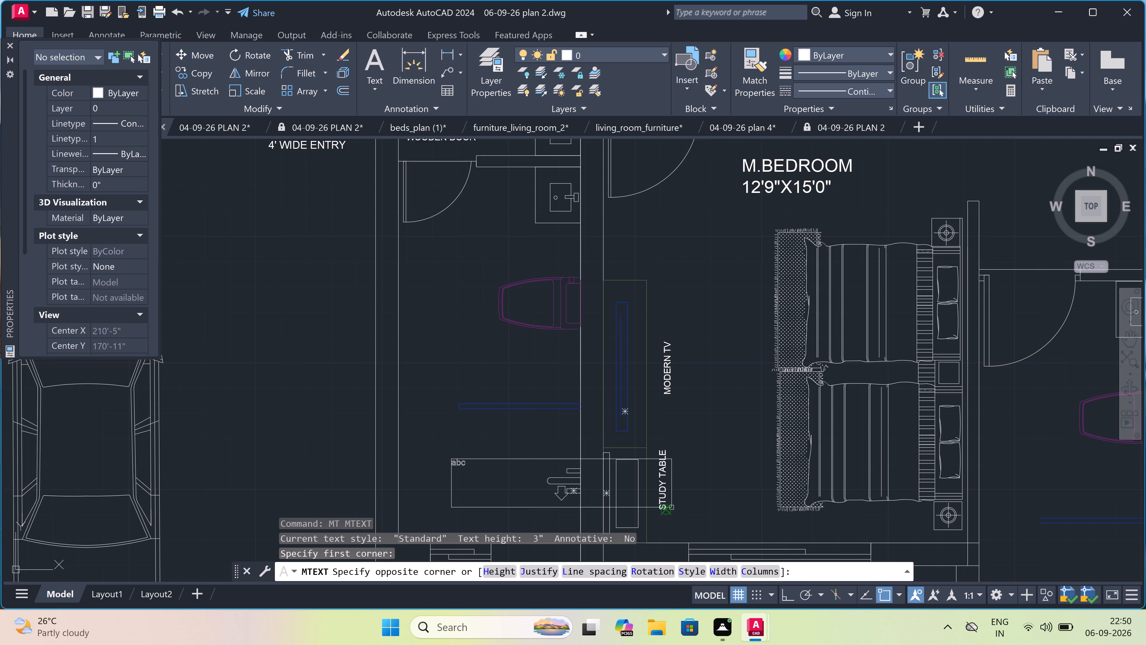
{"action": "left_click", "coordinate": [872, 510]}
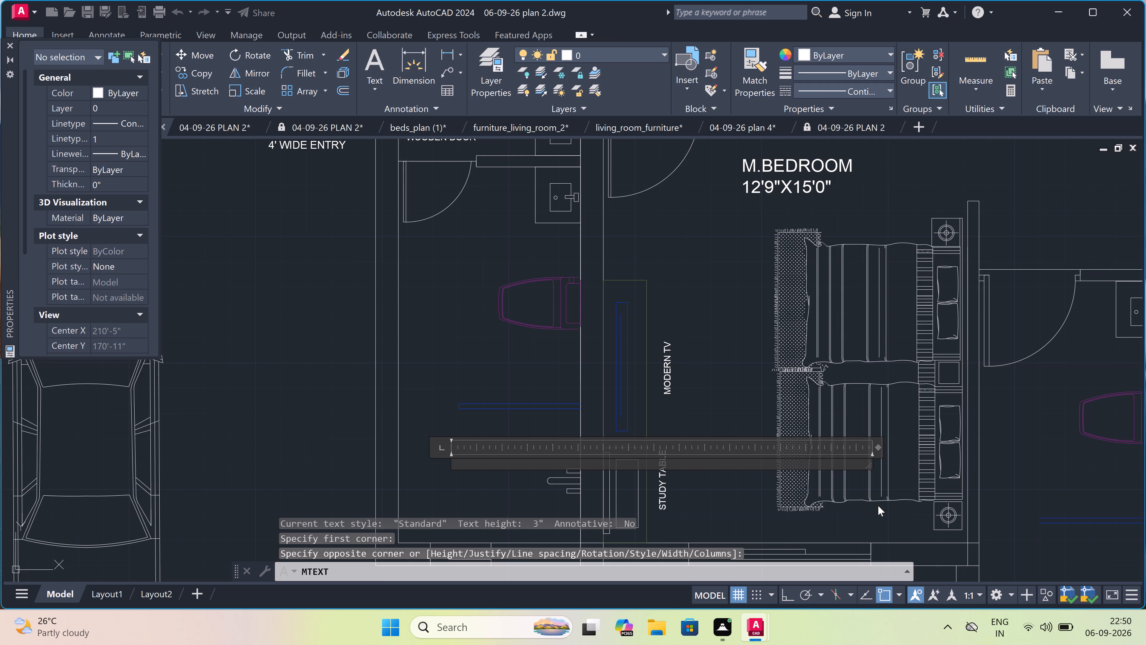
{"action": "key", "text": "t"}
{"action": "type", "text": "OIL"}
{"action": "type", "text": "ET"}
{"action": "key", "text": "Return"}
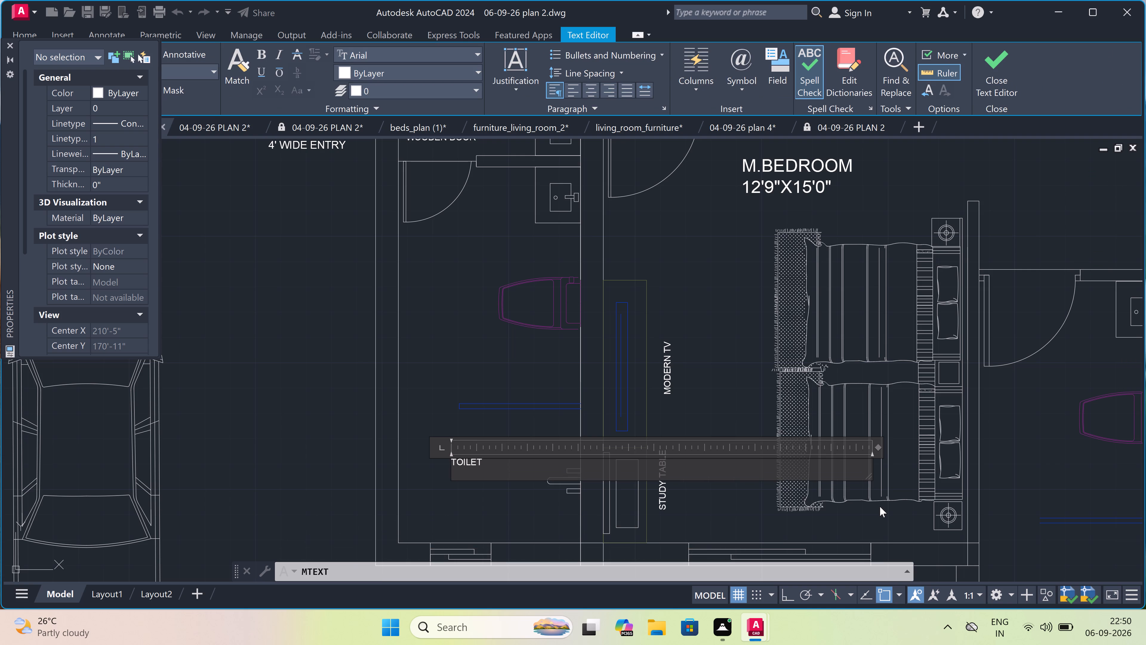
{"action": "key", "text": "6"}
{"action": "key", "text": "apostrophe"}
{"action": "type", "text": "0\""}
{"action": "key", "text": "x"}
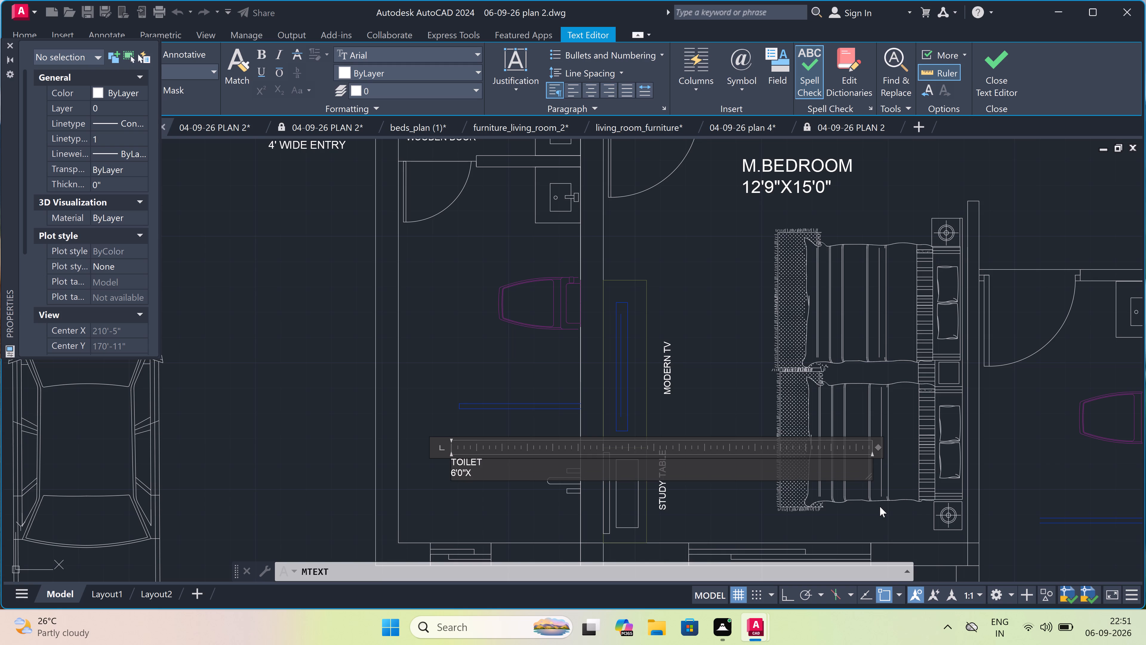
{"action": "key", "text": "1"}
{"action": "key", "text": "0"}
{"action": "key", "text": "apostrophe"}
{"action": "key", "text": "3"}
{"action": "key", "text": "shift+quotedbl"}
{"action": "left_click", "coordinate": [244, 461]}
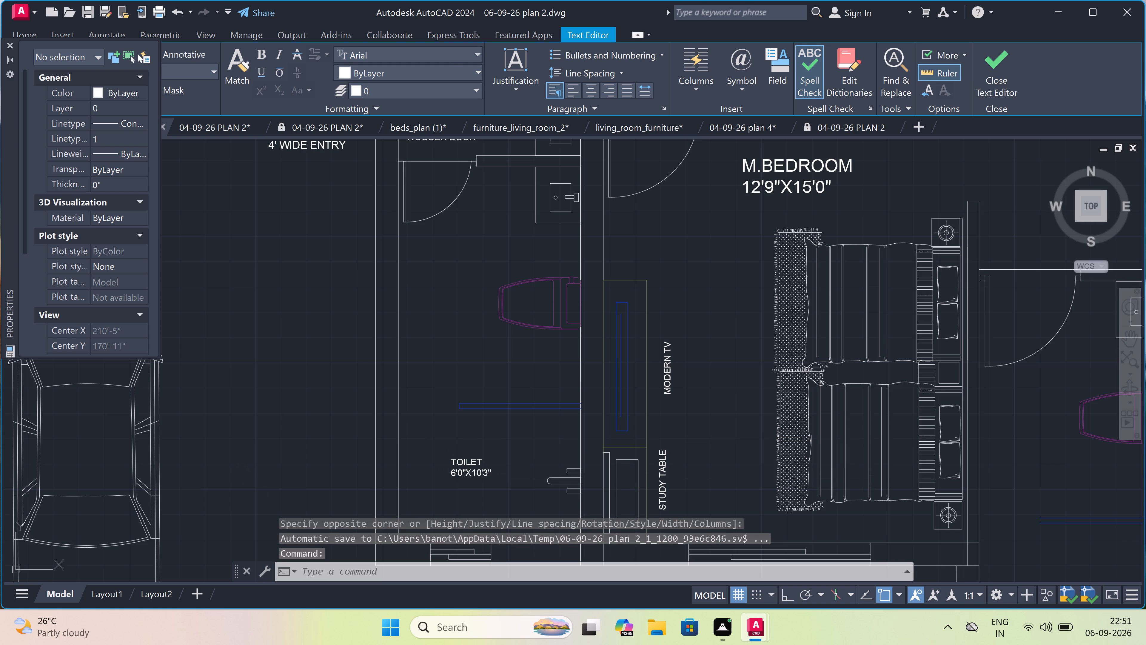
Set the text height of the "TOILET 6'0"X10'3"" label to 4".
{"action": "scroll", "coordinate": [475, 471], "scroll_direction": "up", "scroll_amount": 2}
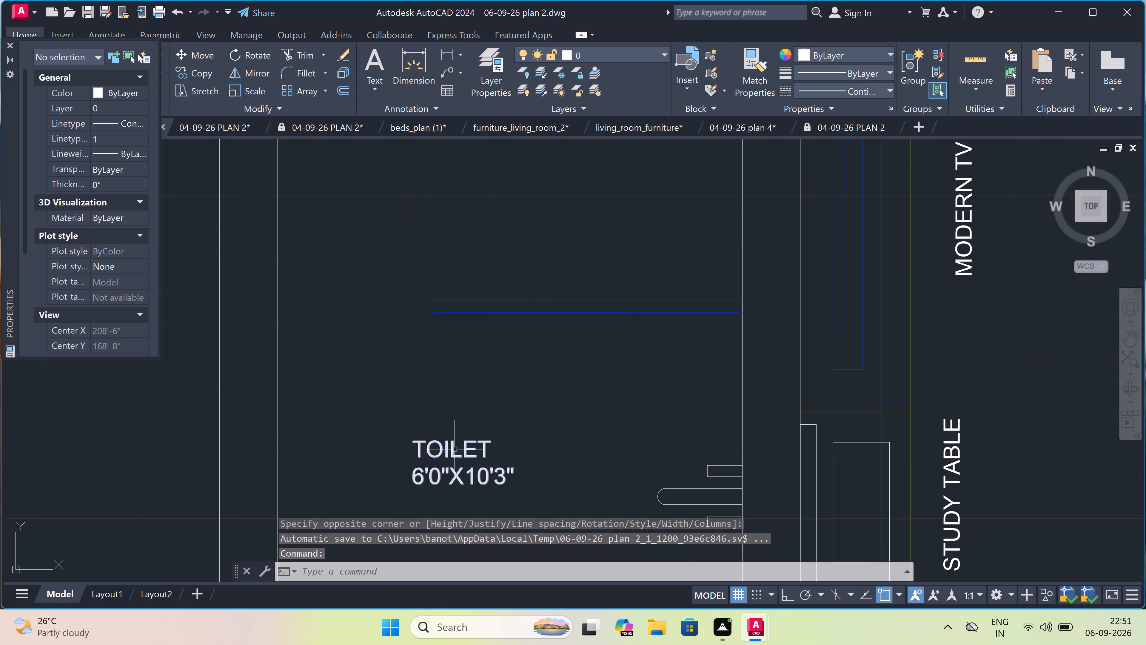
{"action": "left_click", "coordinate": [455, 449]}
{"action": "left_click", "coordinate": [140, 339]}
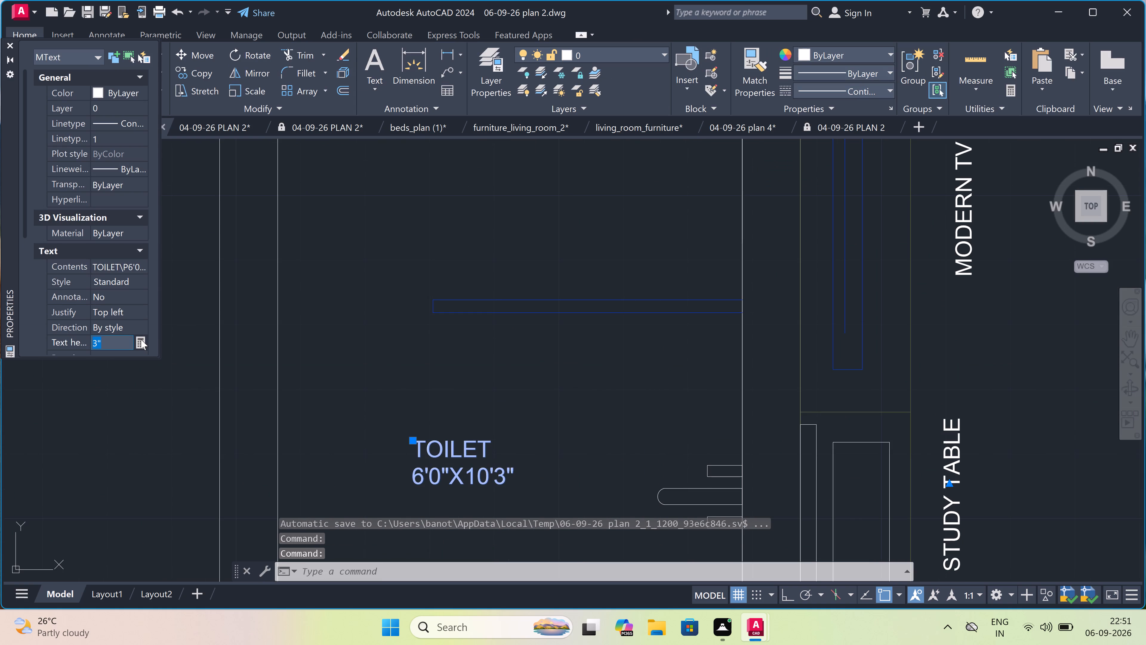
{"action": "key", "text": "BackSpace"}
{"action": "key", "text": "4"}
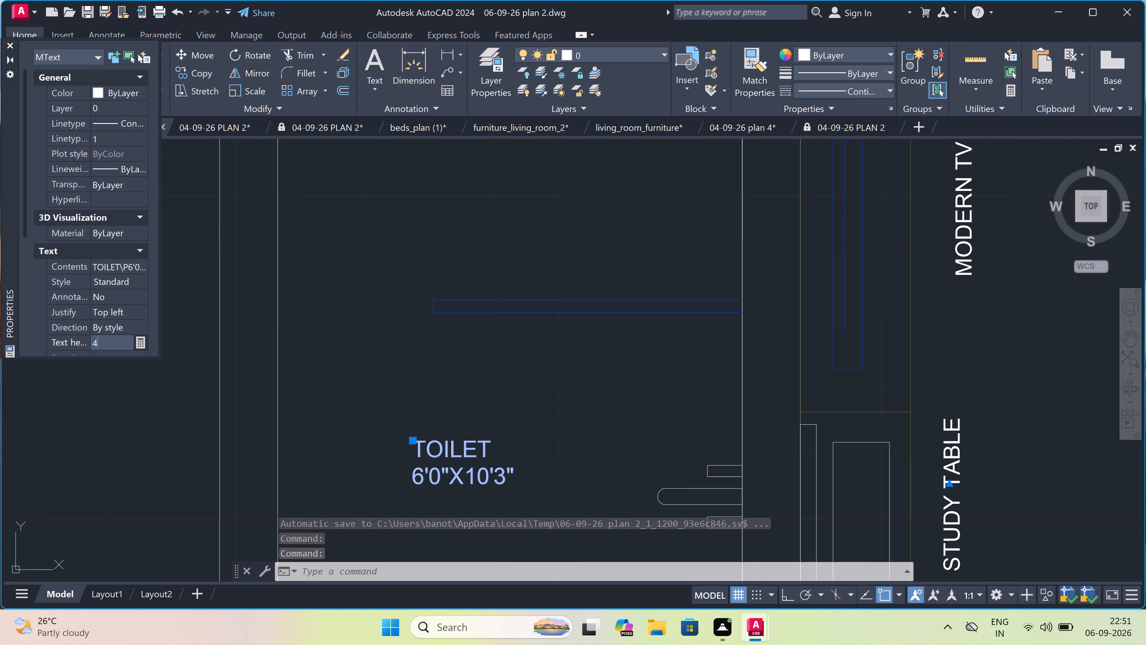
{"action": "key", "text": "shift+quotedbl"}
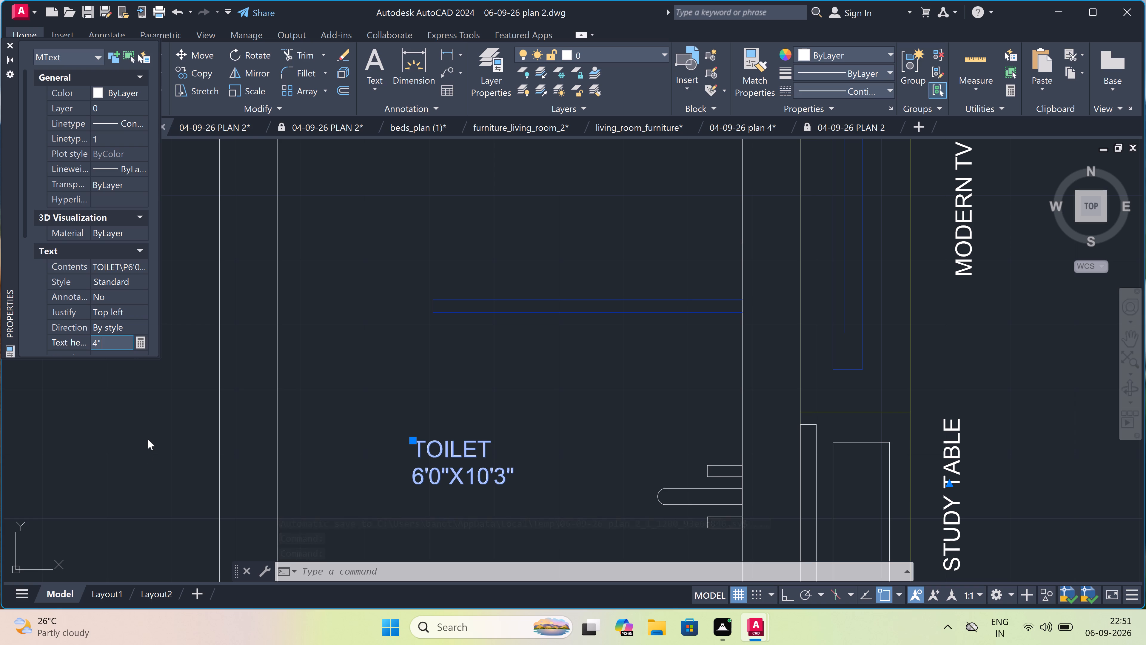
{"action": "left_click", "coordinate": [142, 459]}
{"action": "key", "text": "Escape"}
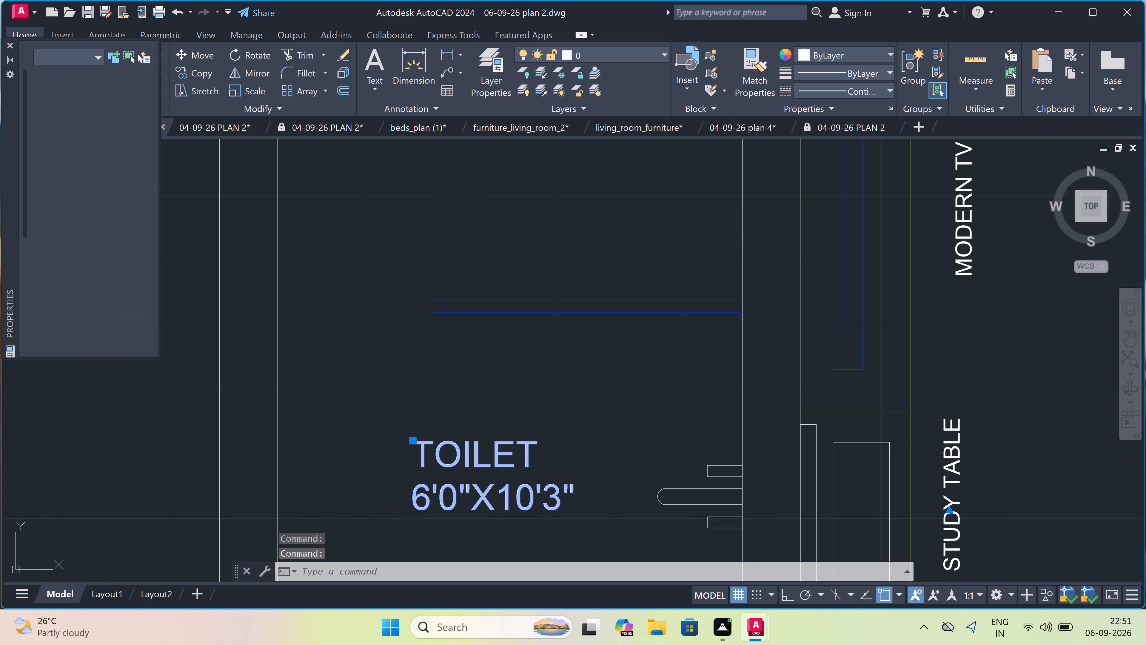
{"action": "scroll", "coordinate": [142, 459], "scroll_direction": "down", "scroll_amount": 2}
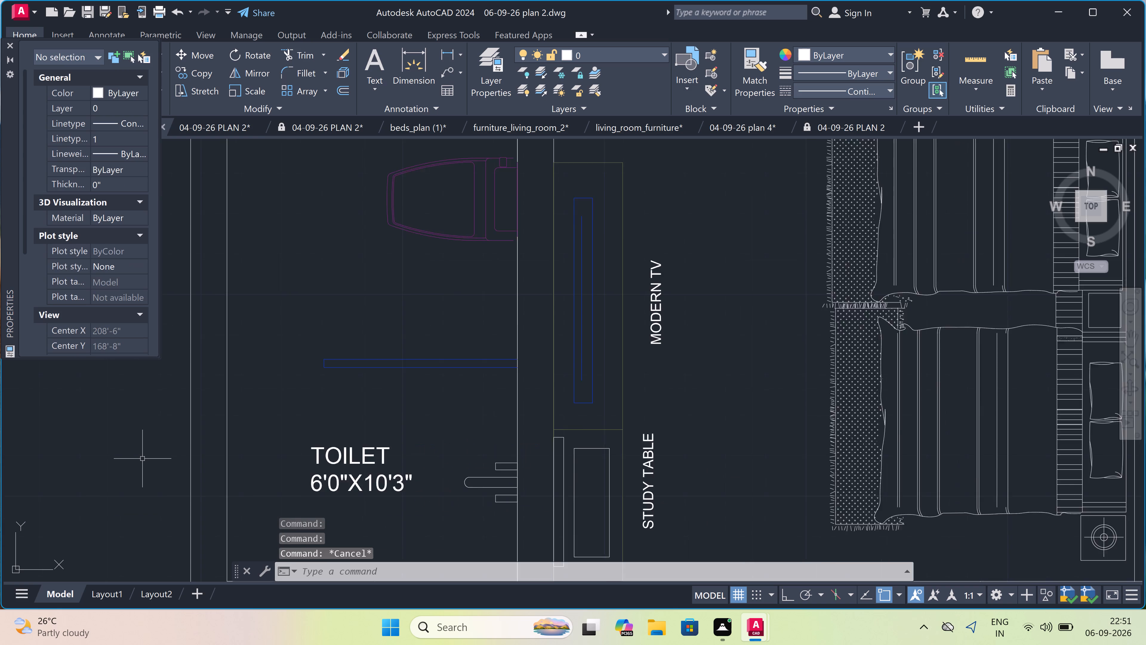
{"action": "scroll", "coordinate": [143, 457], "scroll_direction": "down", "scroll_amount": 1}
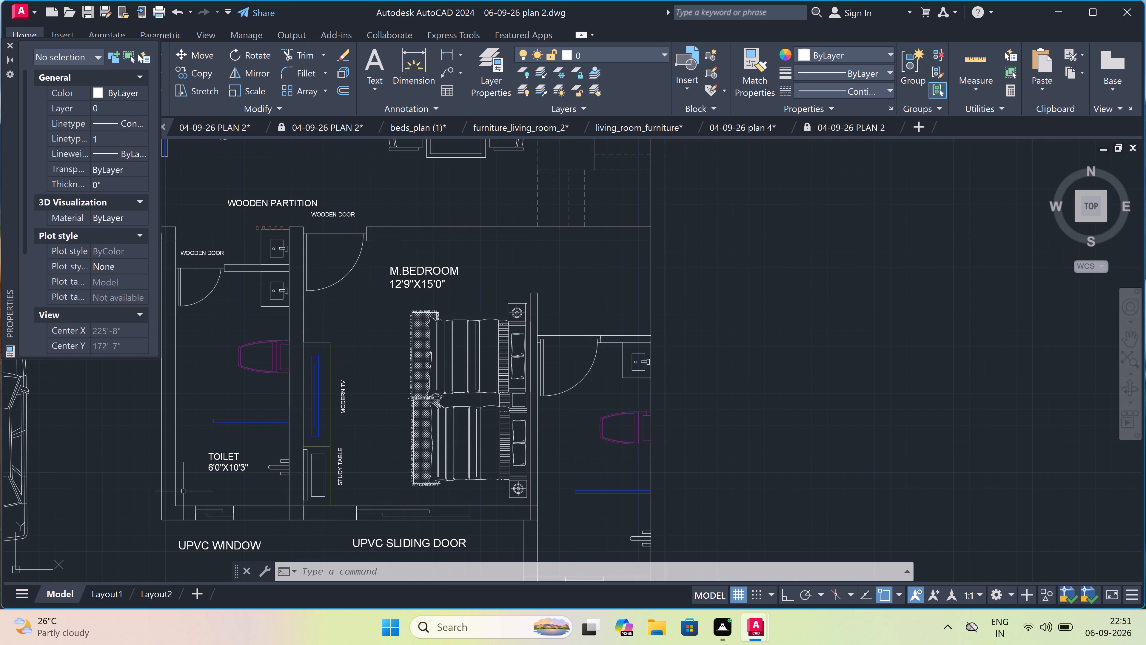
Copy the "TOILET 6'0"X10'3"" label into the southern part of the bathroom east of the master bedroom.
{"action": "left_click", "coordinate": [224, 456]}
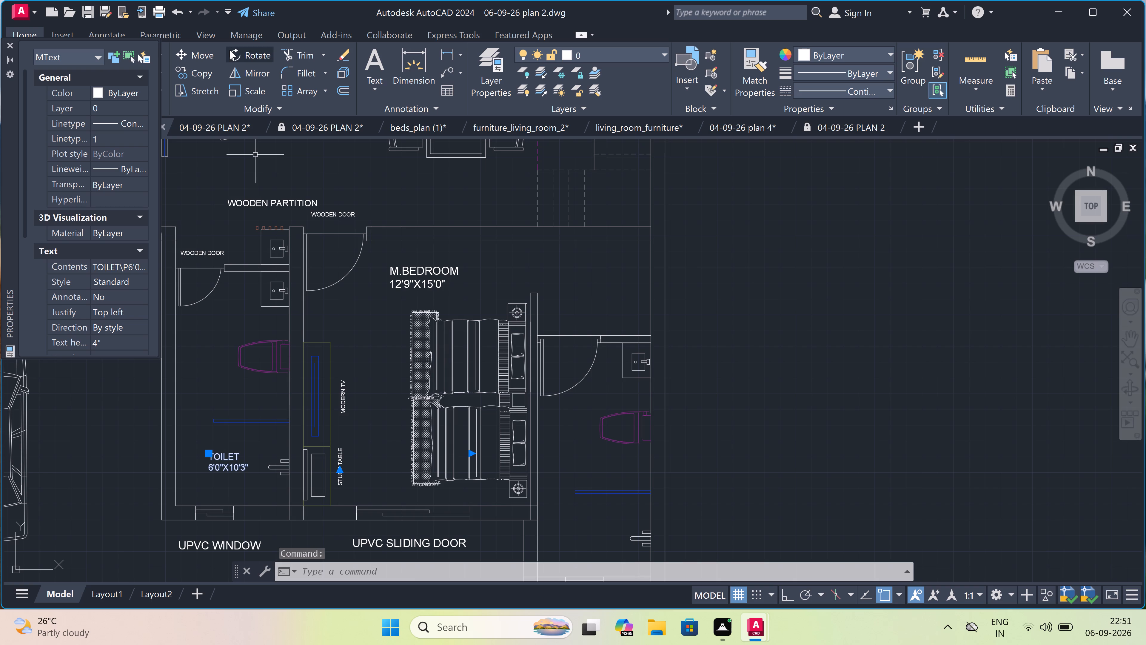
{"action": "left_click", "coordinate": [191, 70]}
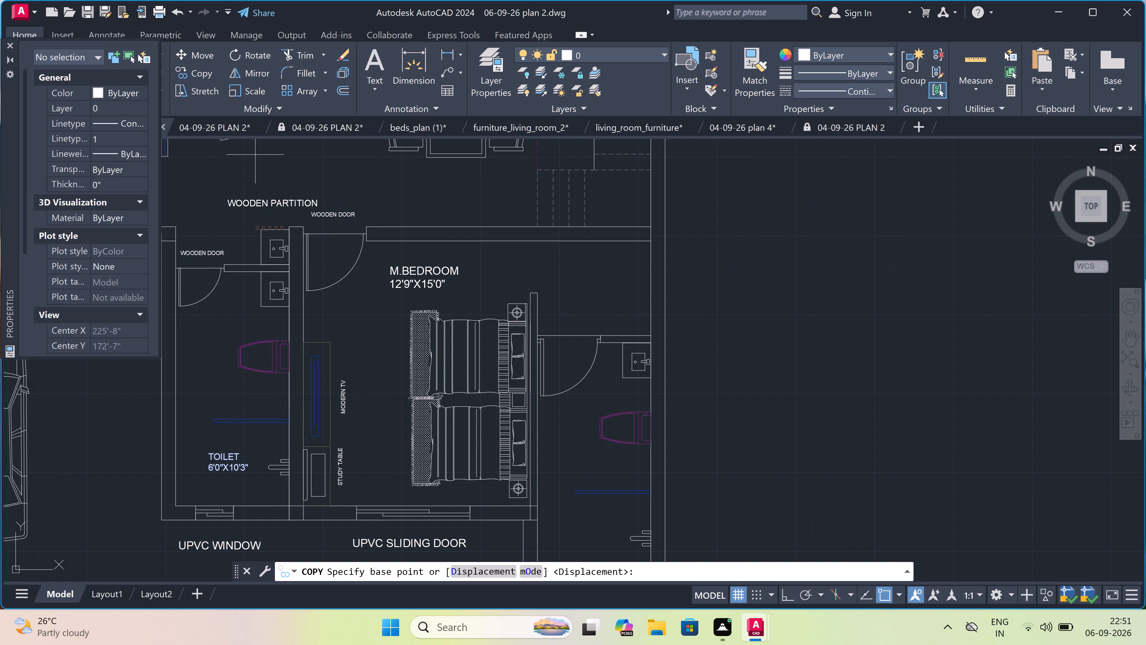
{"action": "double_click", "coordinate": [210, 456]}
{"action": "scroll", "coordinate": [443, 477], "scroll_direction": "down", "scroll_amount": 2}
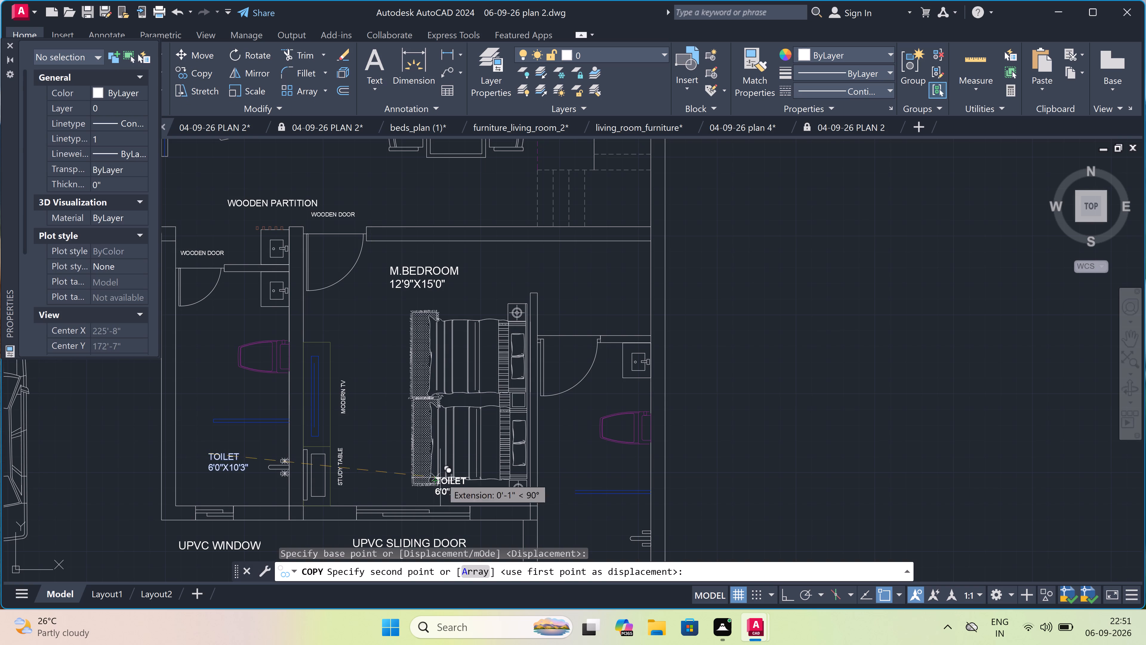
{"action": "scroll", "coordinate": [448, 476], "scroll_direction": "down", "scroll_amount": 1}
{"action": "scroll", "coordinate": [473, 485], "scroll_direction": "up", "scroll_amount": 3}
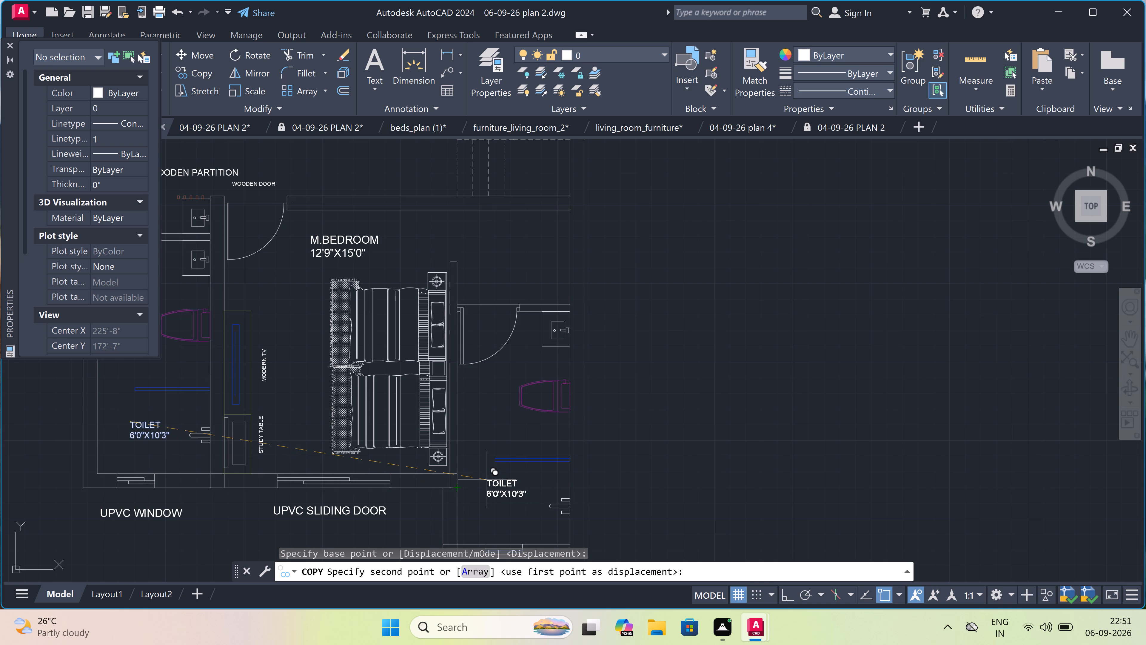
{"action": "scroll", "coordinate": [486, 483], "scroll_direction": "up", "scroll_amount": 2}
{"action": "left_click", "coordinate": [480, 487]}
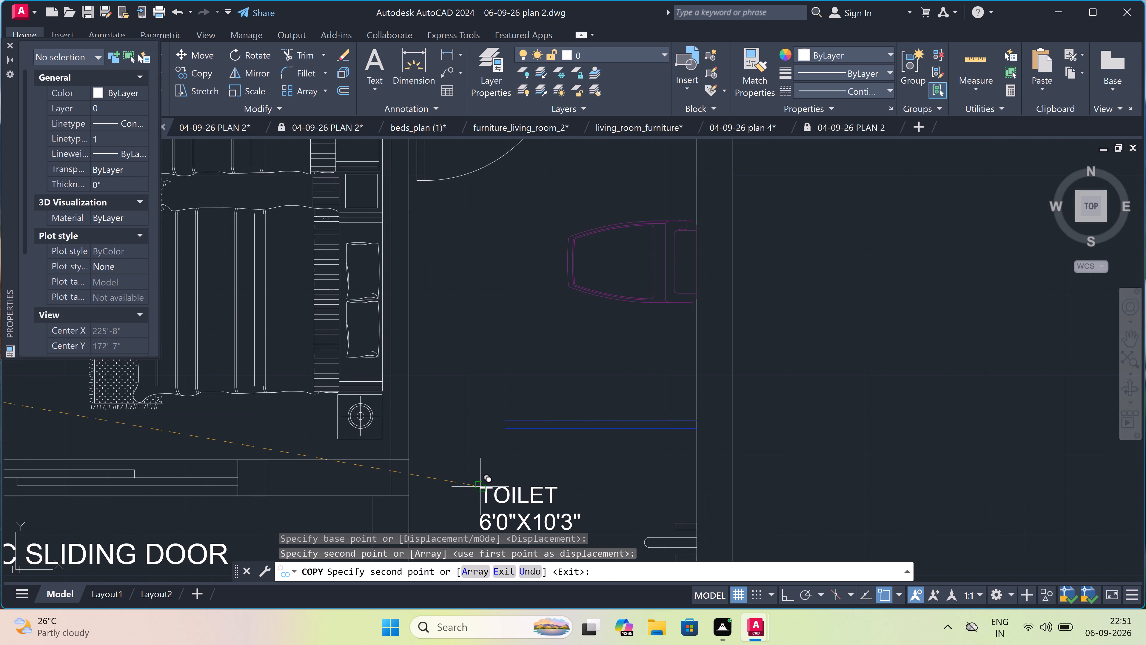
{"action": "key", "text": "Escape"}
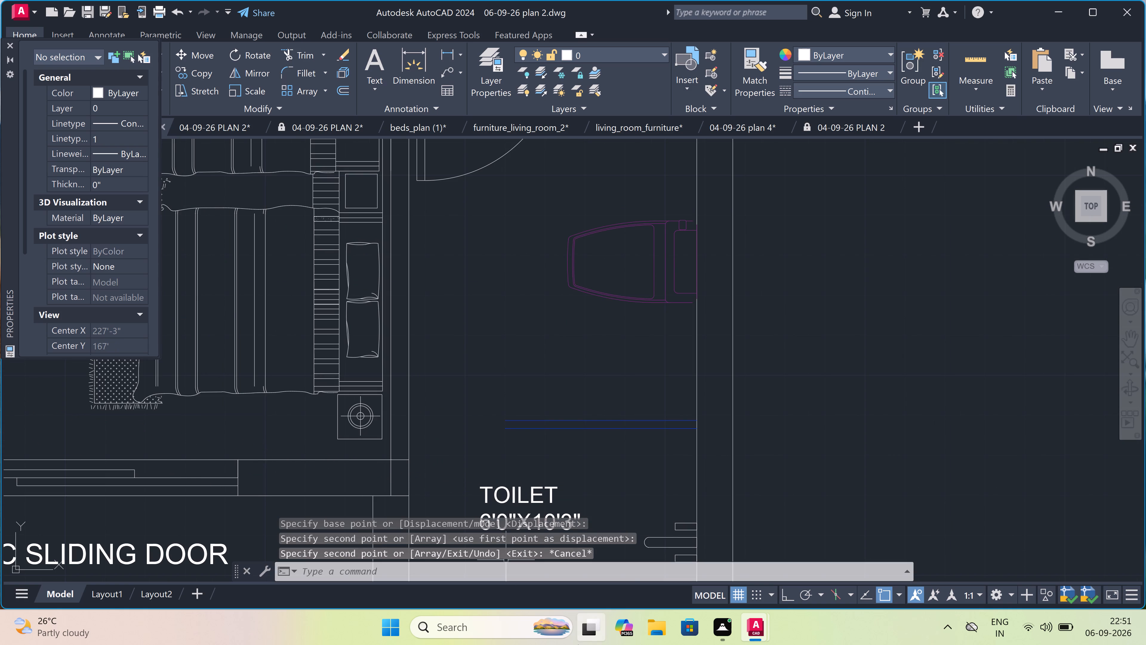
Change the size line of the toilet label in the bathroom east of the master bedroom to 6'9"X11'0".
{"action": "scroll", "coordinate": [646, 443], "scroll_direction": "down", "scroll_amount": 4}
{"action": "scroll", "coordinate": [643, 457], "scroll_direction": "up", "scroll_amount": 4}
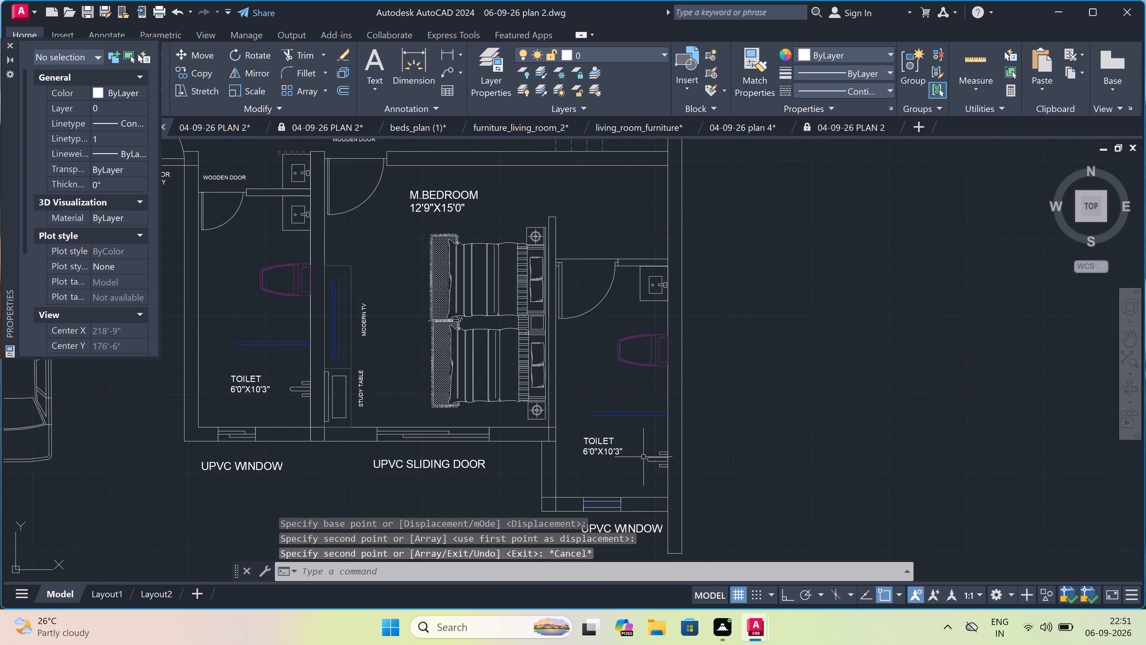
{"action": "scroll", "coordinate": [627, 467], "scroll_direction": "down", "scroll_amount": 3}
{"action": "scroll", "coordinate": [627, 467], "scroll_direction": "up", "scroll_amount": 3}
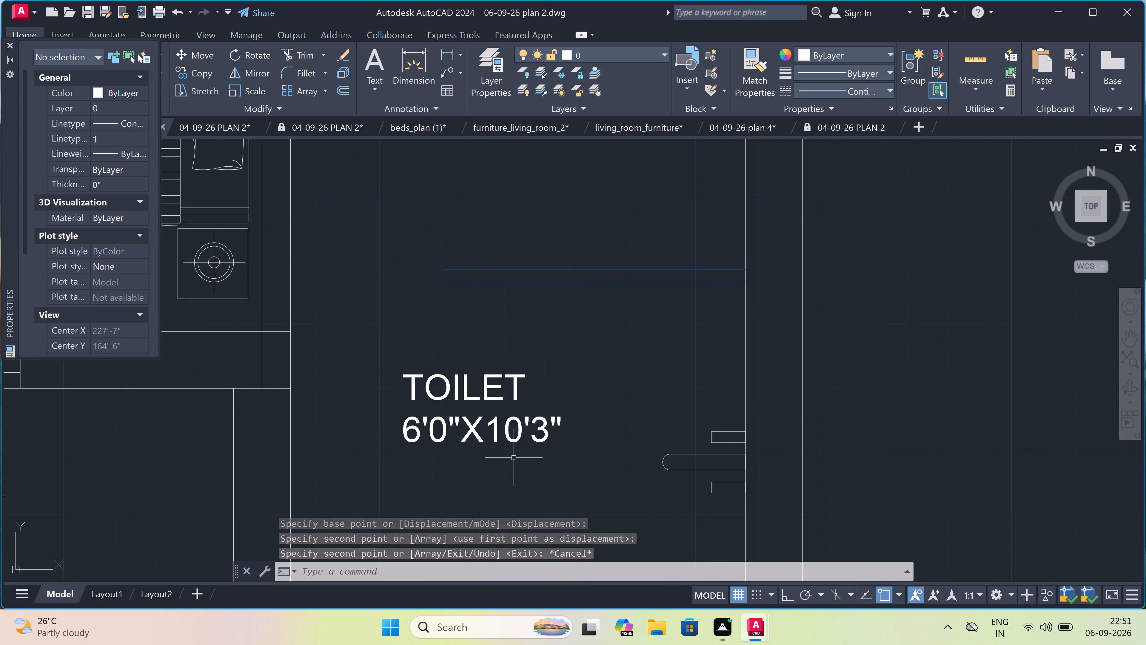
{"action": "scroll", "coordinate": [464, 411], "scroll_direction": "up", "scroll_amount": 1}
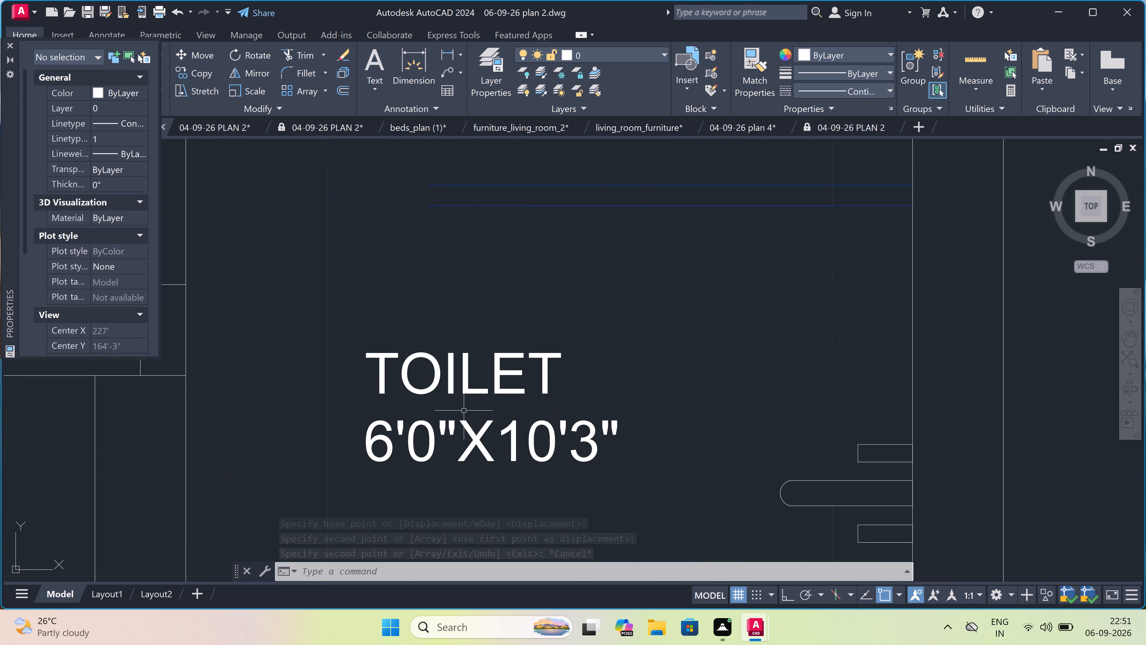
{"action": "double_click", "coordinate": [470, 389]}
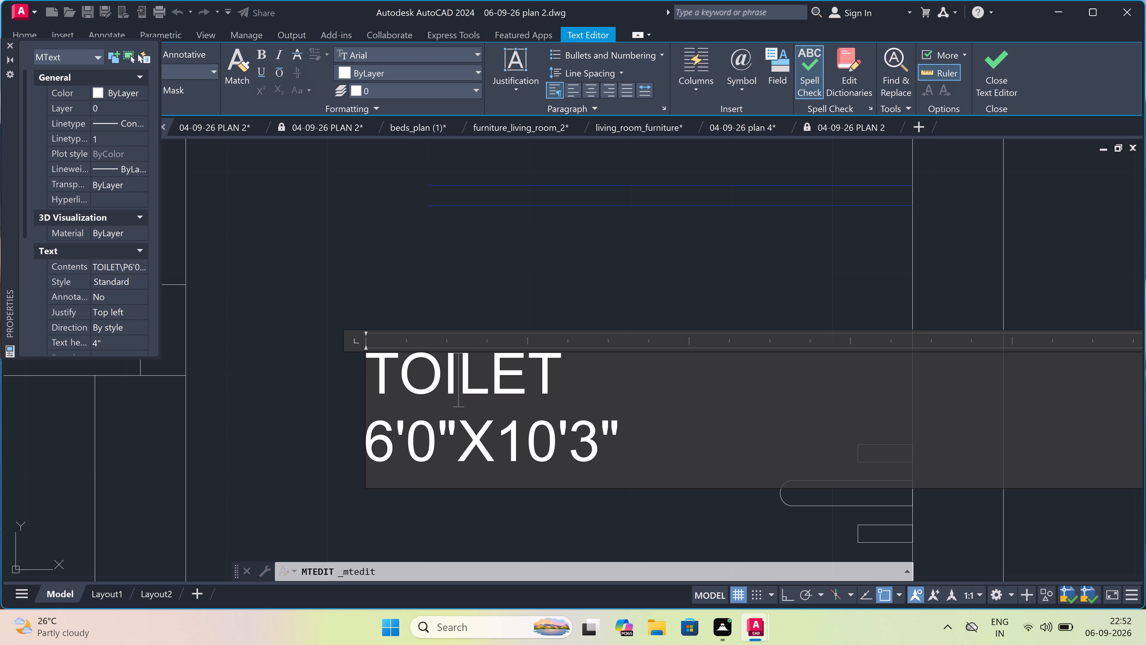
{"action": "left_click", "coordinate": [438, 442]}
{"action": "key", "text": "BackSpace"}
{"action": "key", "text": "9"}
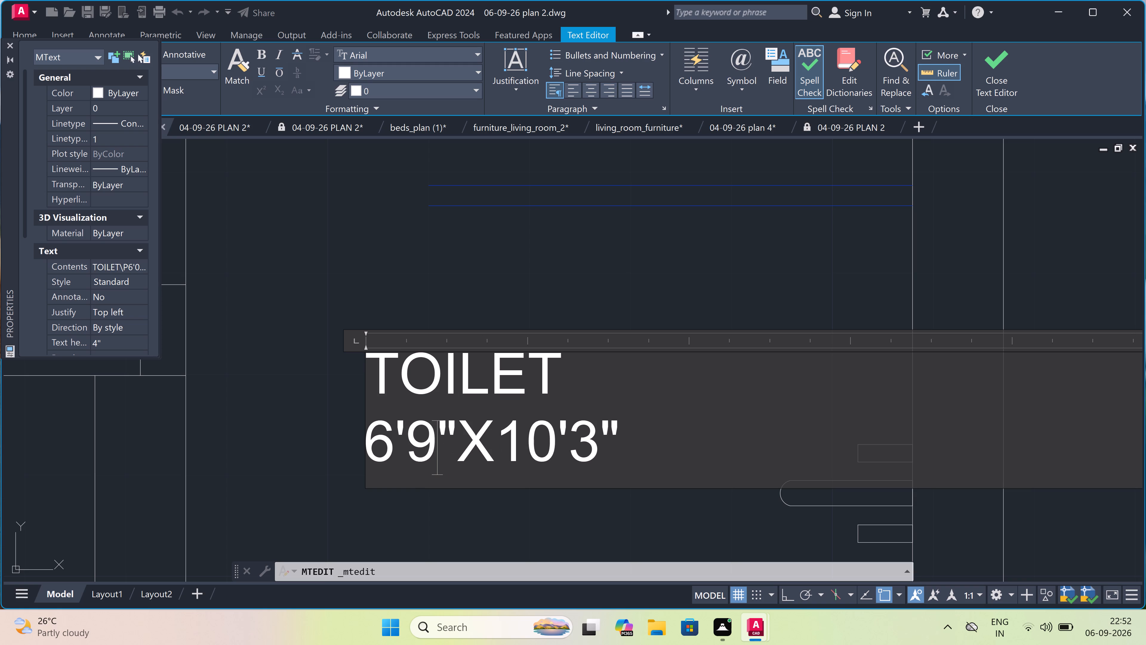
{"action": "left_click", "coordinate": [556, 439]}
{"action": "key", "text": "BackSpace"}
{"action": "key", "text": "1"}
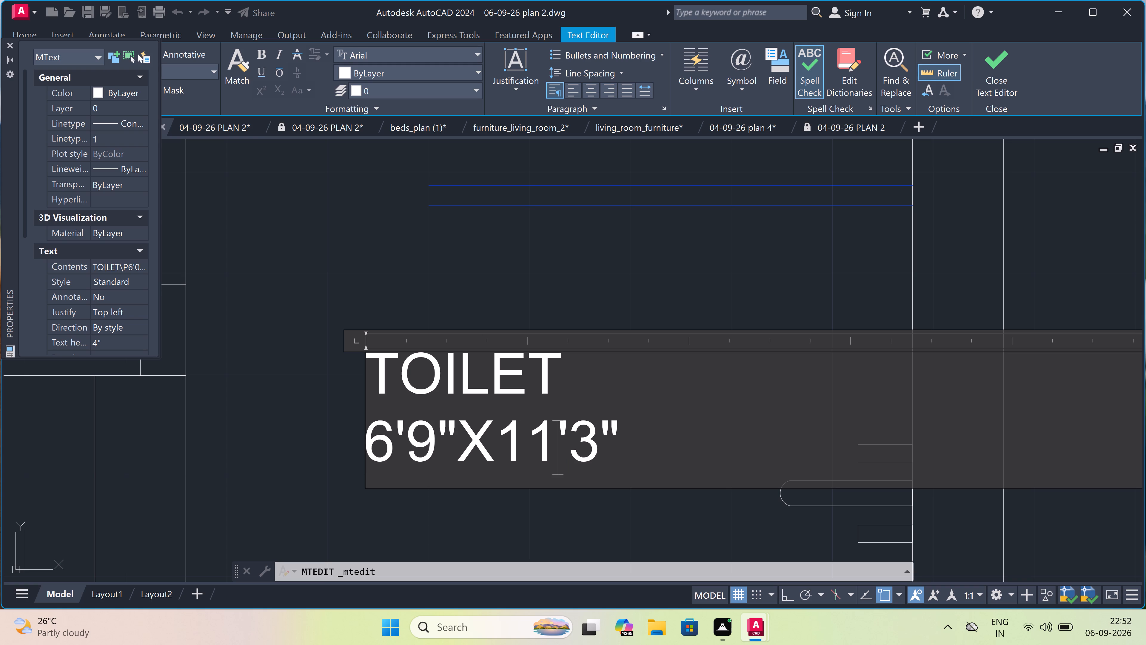
{"action": "left_click", "coordinate": [600, 448]}
{"action": "key", "text": "BackSpace"}
{"action": "key", "text": "0"}
{"action": "left_click", "coordinate": [703, 228]}
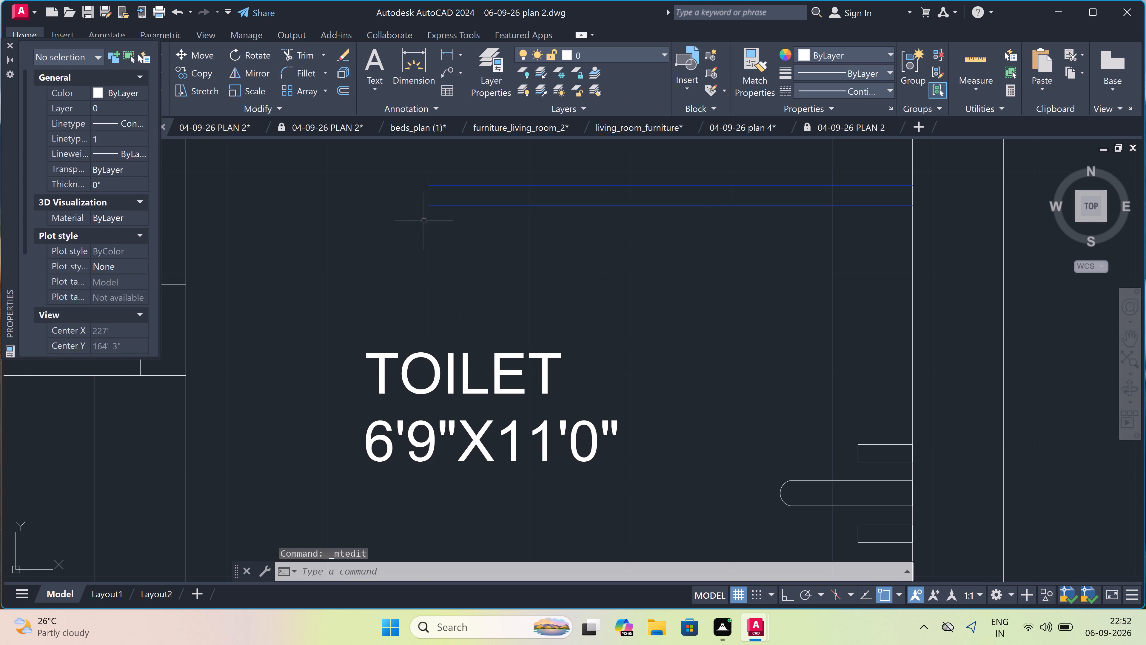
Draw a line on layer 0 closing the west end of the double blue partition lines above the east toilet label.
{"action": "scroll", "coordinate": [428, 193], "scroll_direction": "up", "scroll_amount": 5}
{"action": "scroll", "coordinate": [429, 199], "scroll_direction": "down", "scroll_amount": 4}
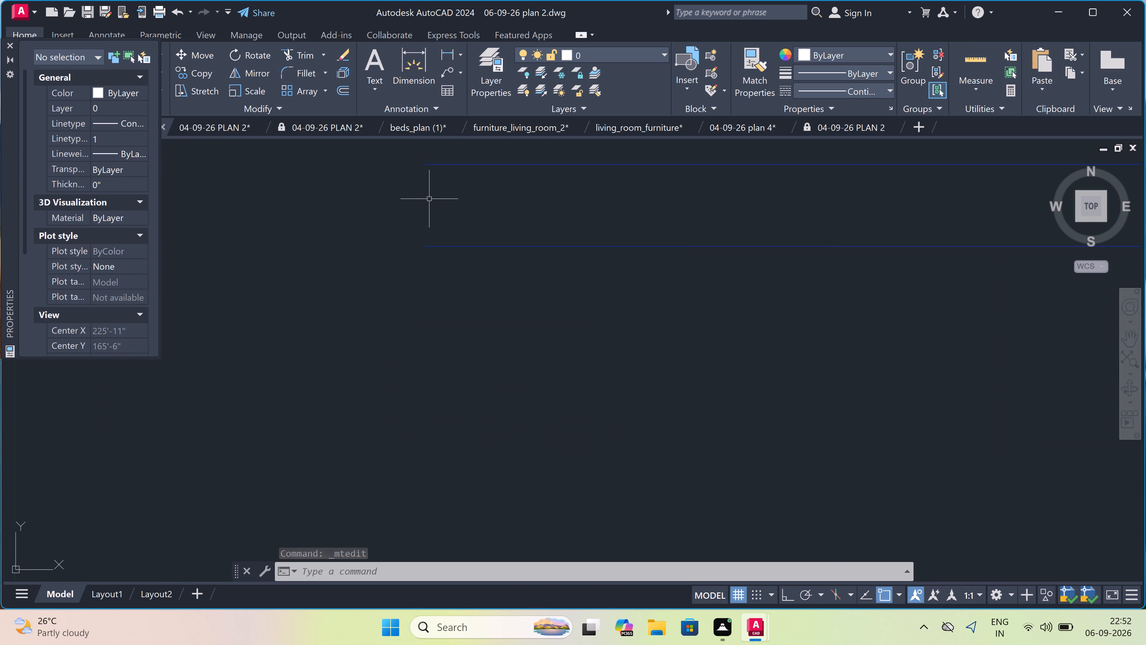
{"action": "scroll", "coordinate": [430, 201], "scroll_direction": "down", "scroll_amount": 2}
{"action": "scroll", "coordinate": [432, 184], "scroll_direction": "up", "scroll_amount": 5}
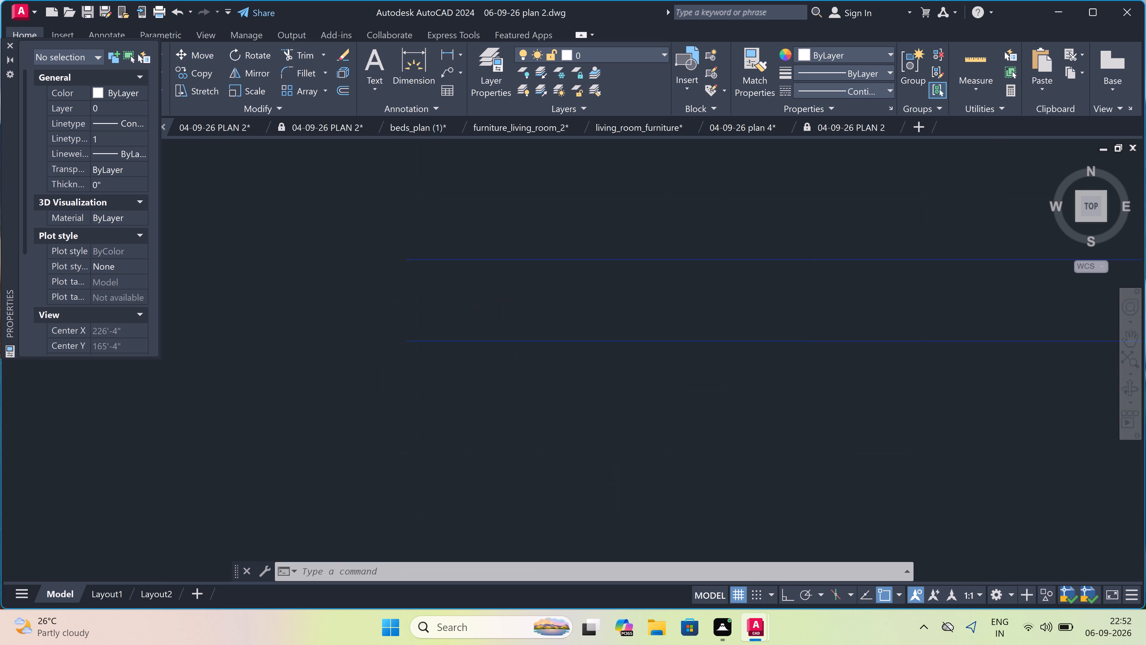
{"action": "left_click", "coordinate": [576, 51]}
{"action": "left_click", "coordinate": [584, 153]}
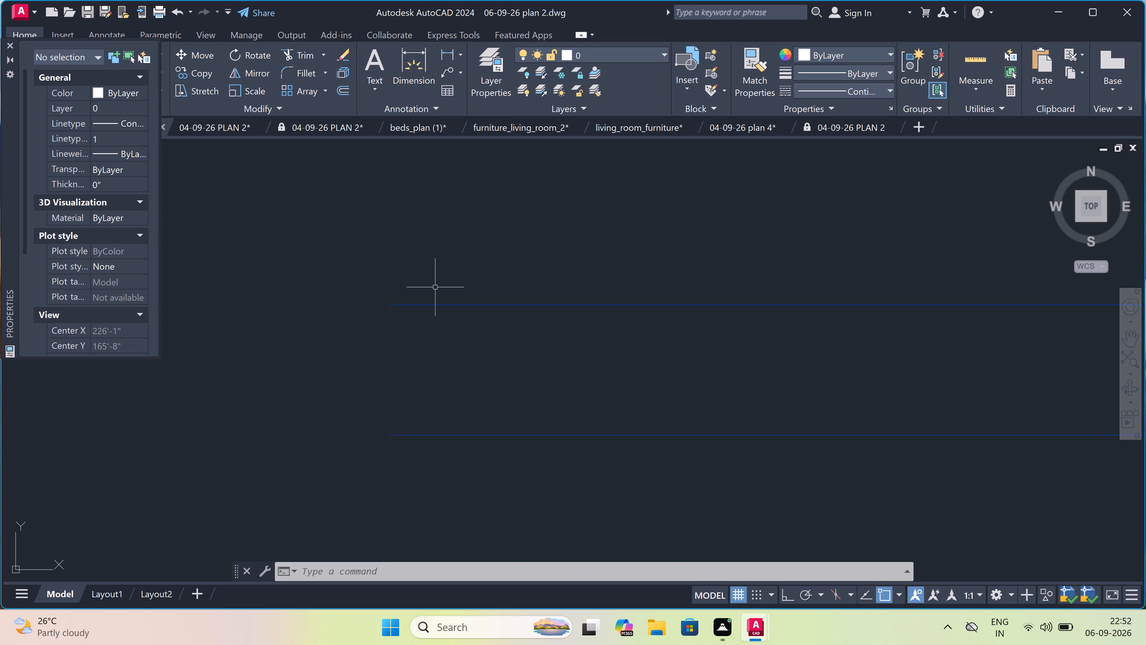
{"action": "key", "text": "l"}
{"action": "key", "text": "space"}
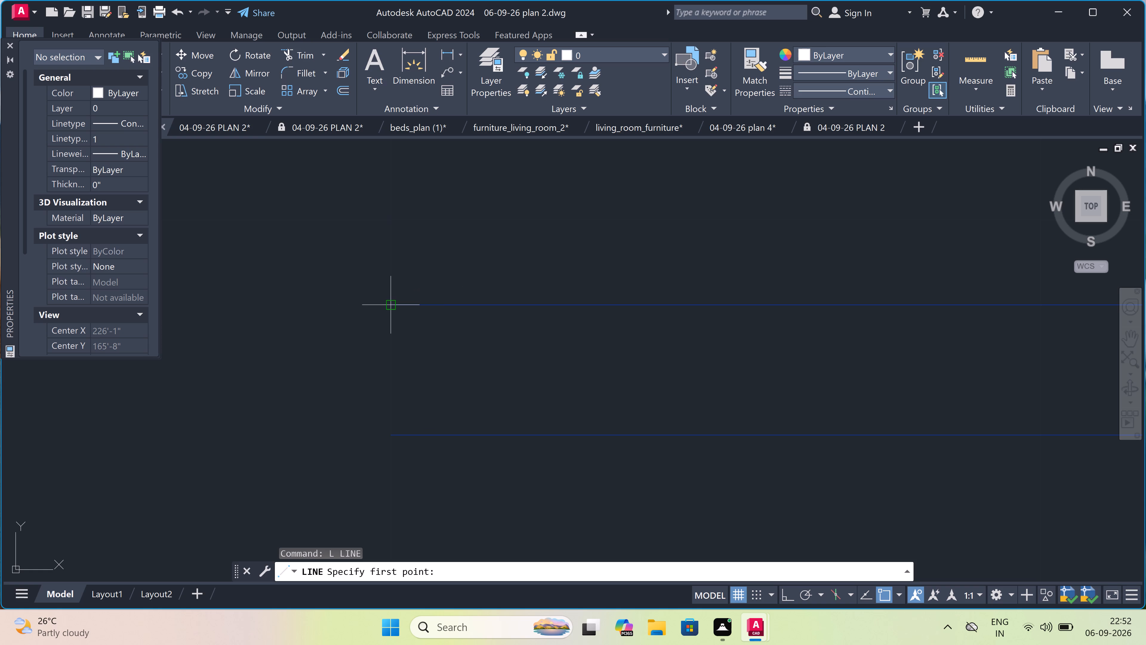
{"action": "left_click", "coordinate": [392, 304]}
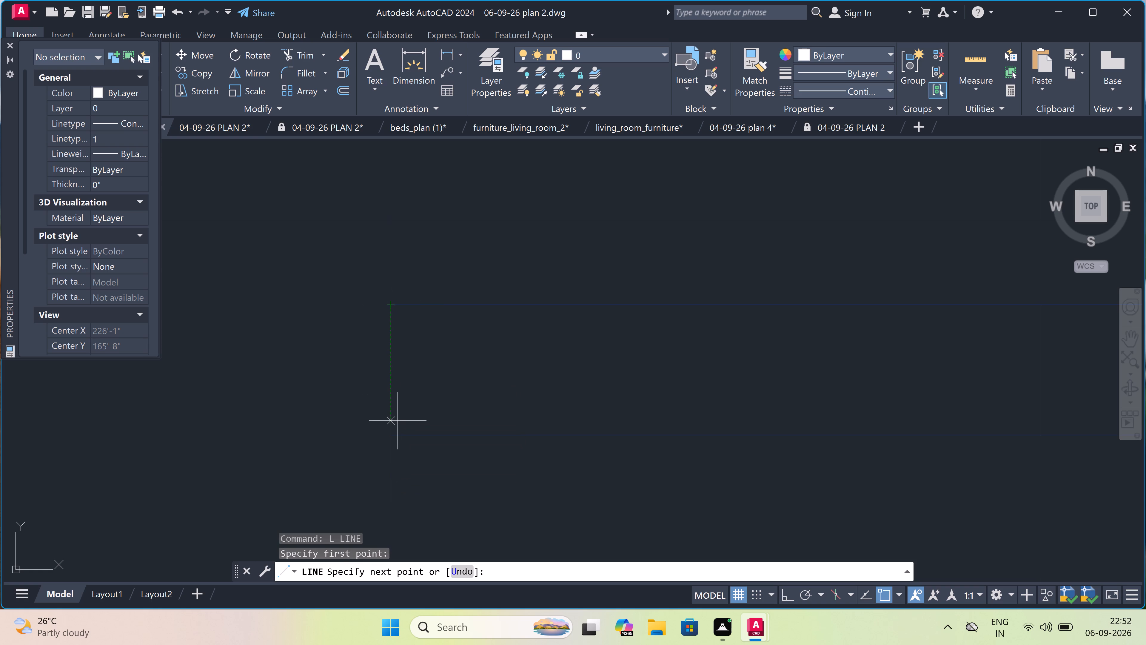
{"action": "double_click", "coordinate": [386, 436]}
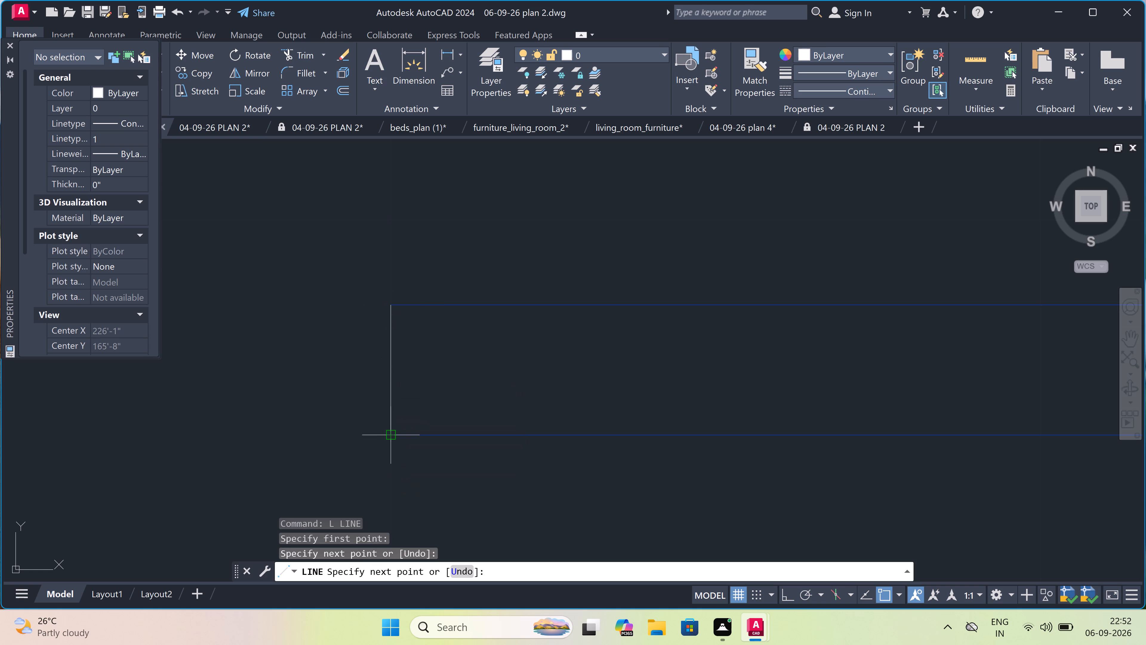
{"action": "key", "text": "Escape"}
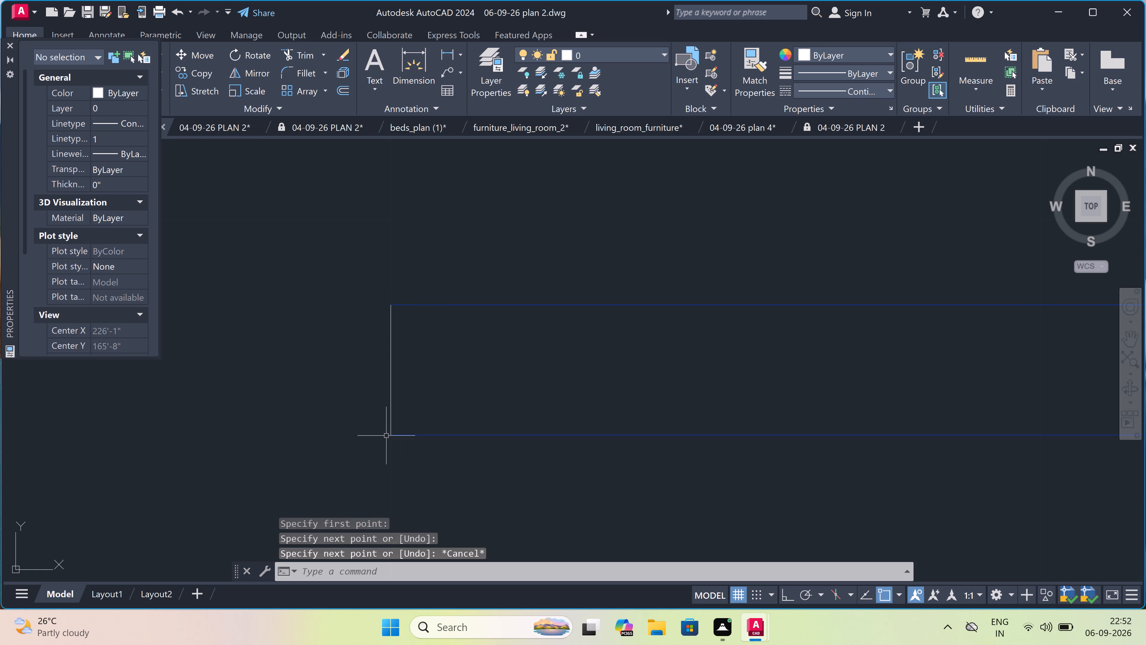
Make "line 1" the current layer.
{"action": "left_click", "coordinate": [636, 52]}
{"action": "double_click", "coordinate": [582, 158]}
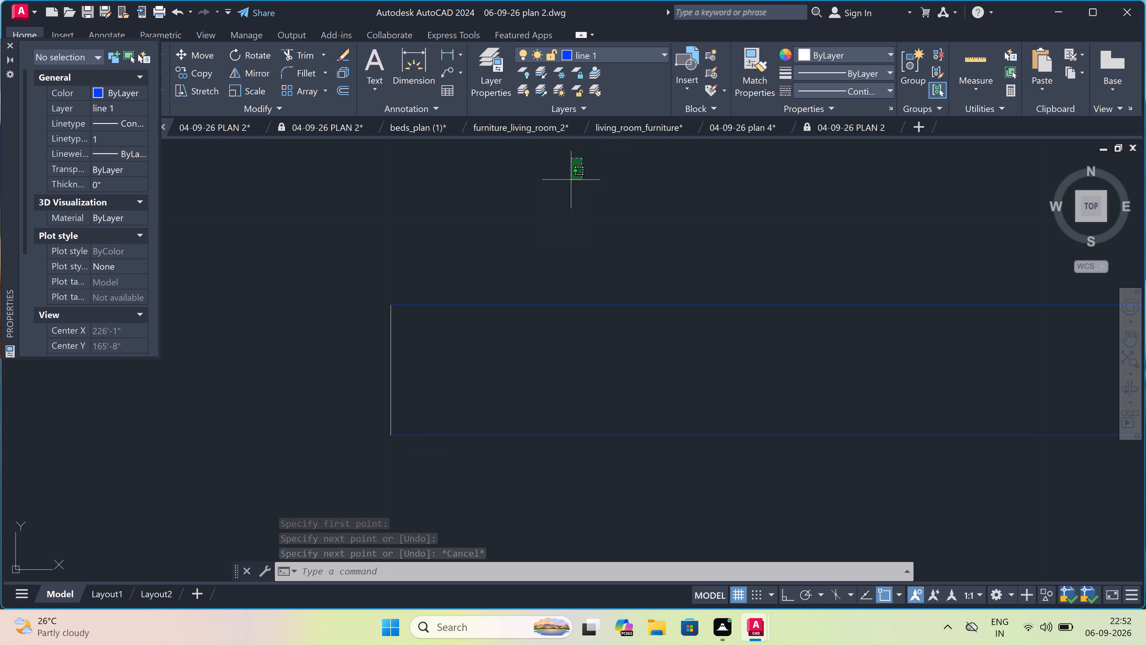
{"action": "left_click", "coordinate": [467, 266]}
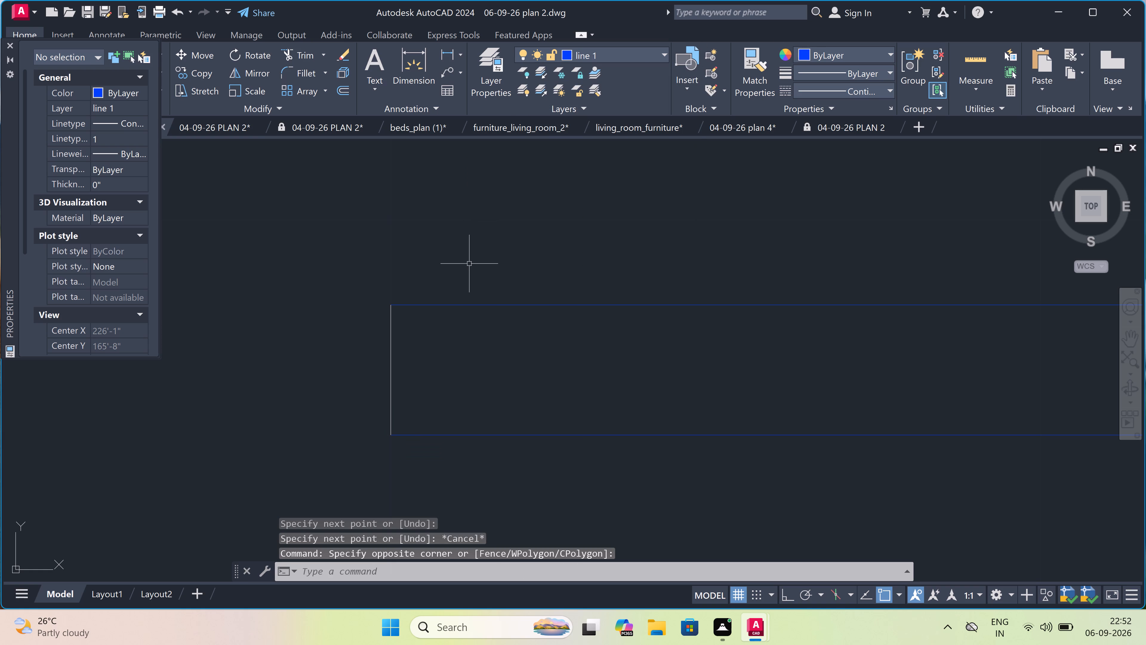
{"action": "key", "text": "Escape"}
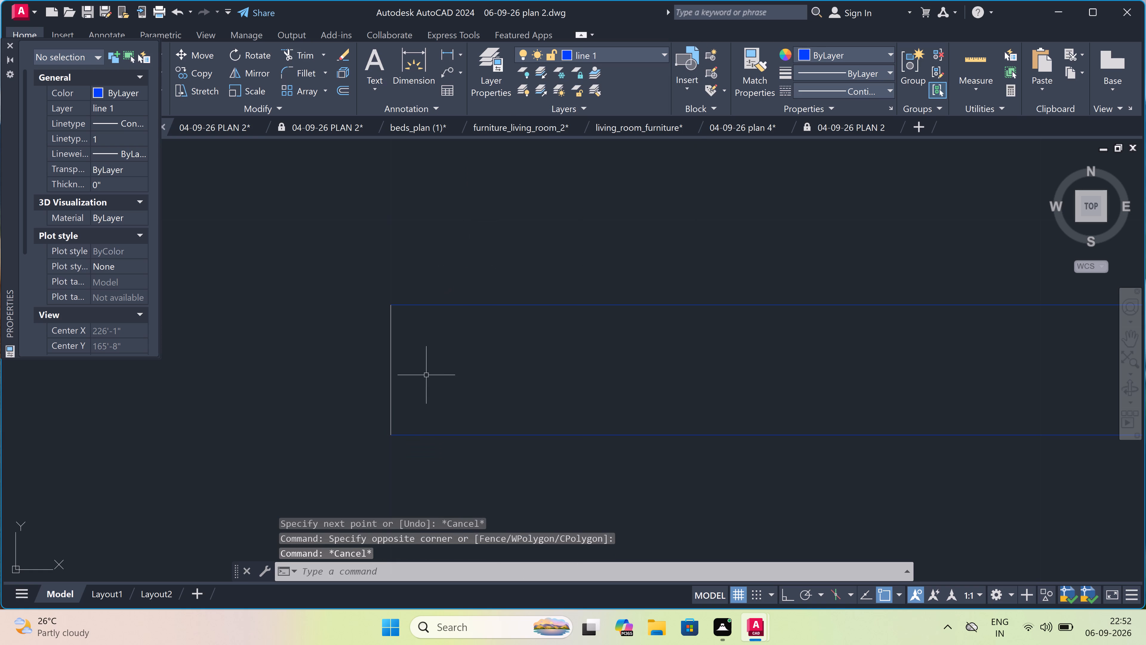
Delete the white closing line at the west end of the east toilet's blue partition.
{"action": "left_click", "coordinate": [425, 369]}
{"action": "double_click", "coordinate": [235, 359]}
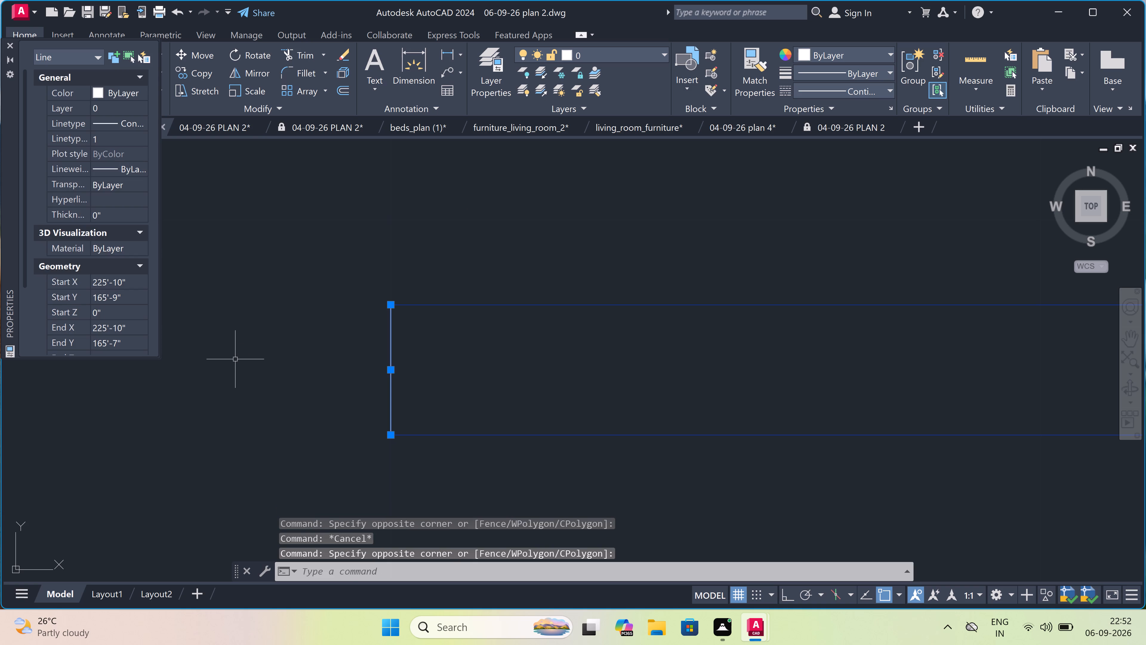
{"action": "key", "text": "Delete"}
Draw a line on layer "line 1" joining the west ends of the east toilet's two blue partition lines.
{"action": "type", "text": "L"}
{"action": "key", "text": "space"}
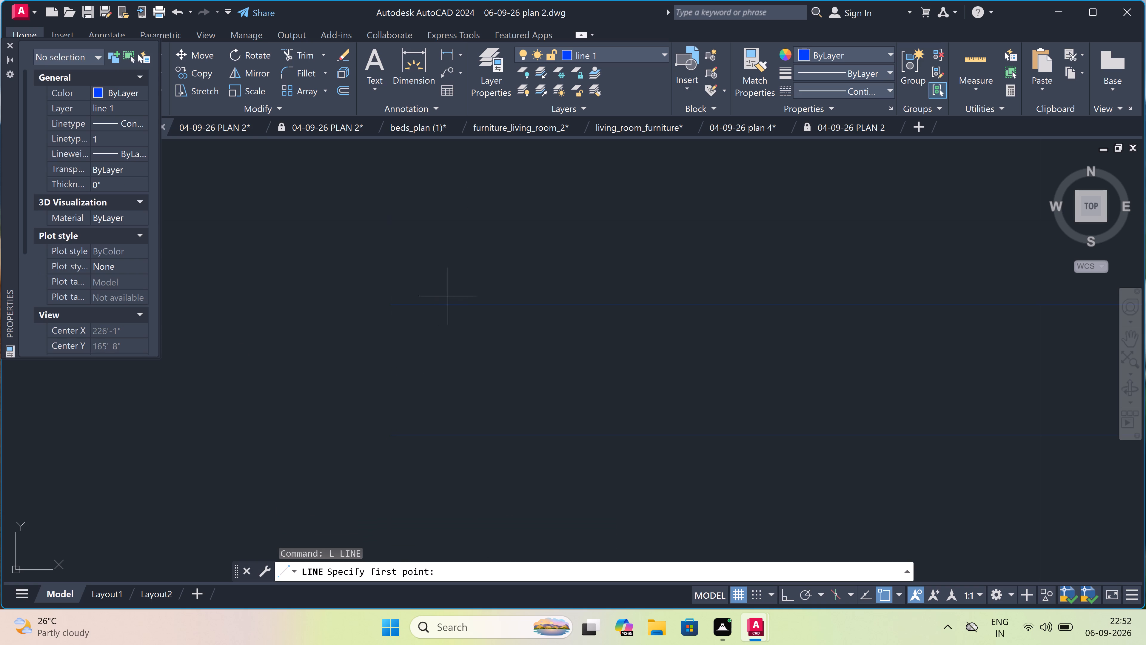
{"action": "left_click", "coordinate": [394, 304]}
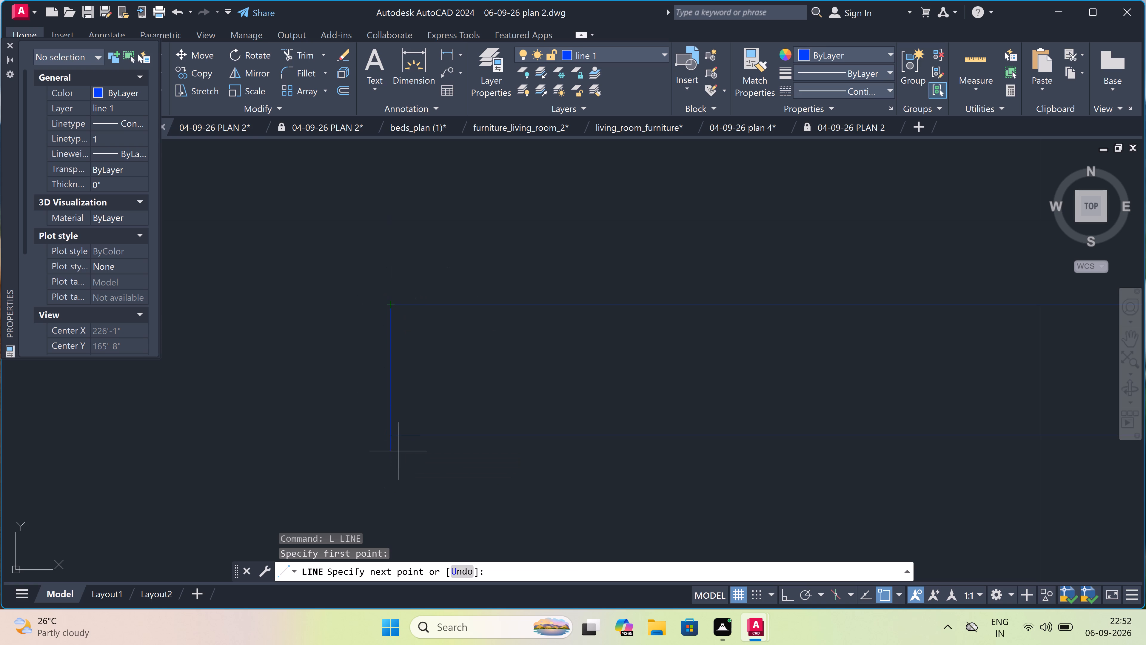
{"action": "left_click", "coordinate": [392, 435]}
{"action": "key", "text": "Escape"}
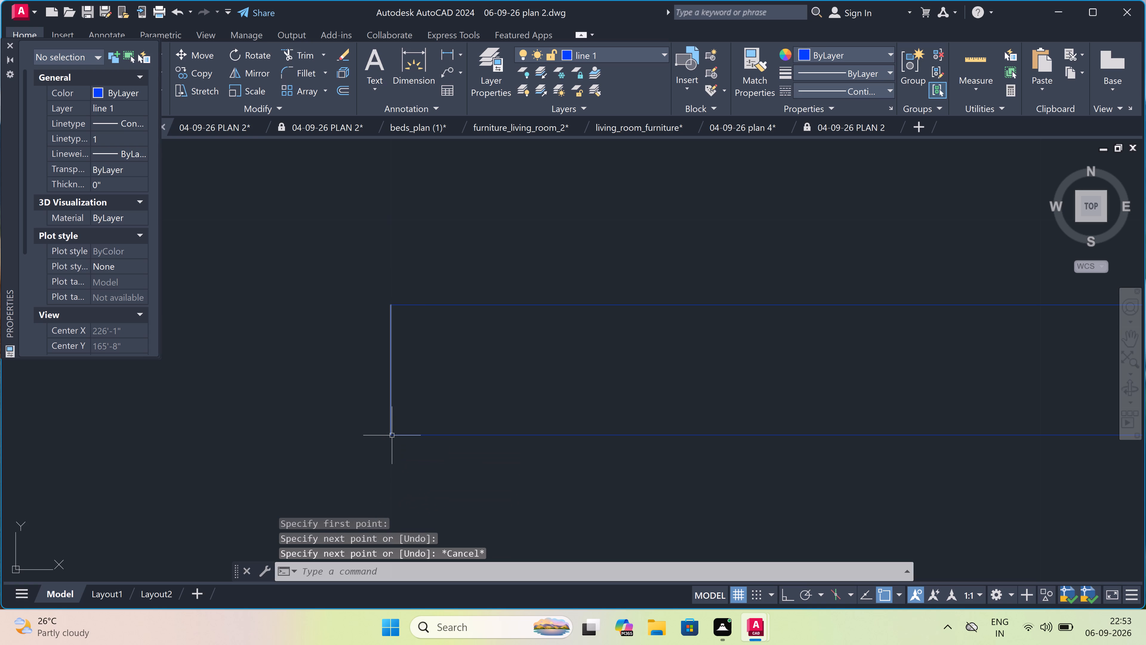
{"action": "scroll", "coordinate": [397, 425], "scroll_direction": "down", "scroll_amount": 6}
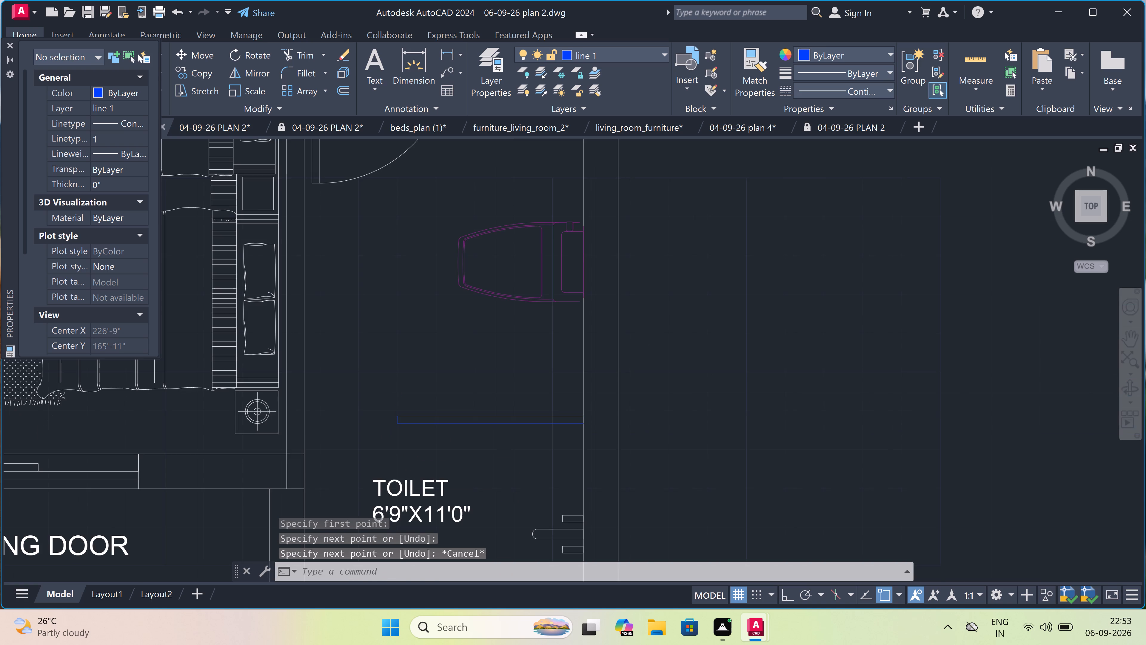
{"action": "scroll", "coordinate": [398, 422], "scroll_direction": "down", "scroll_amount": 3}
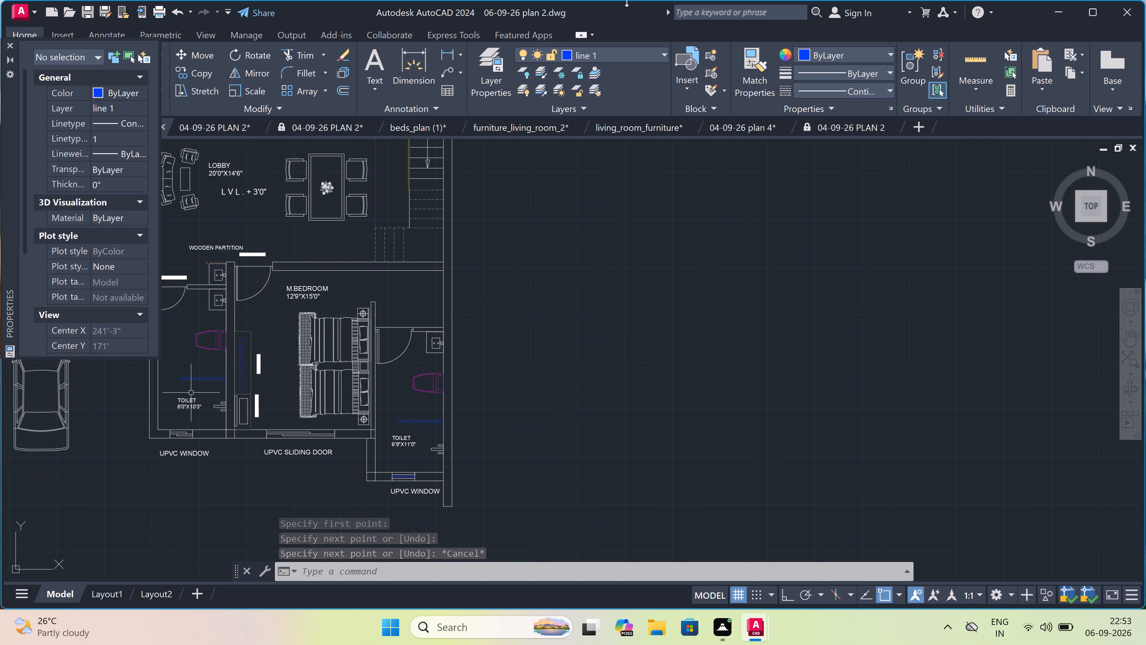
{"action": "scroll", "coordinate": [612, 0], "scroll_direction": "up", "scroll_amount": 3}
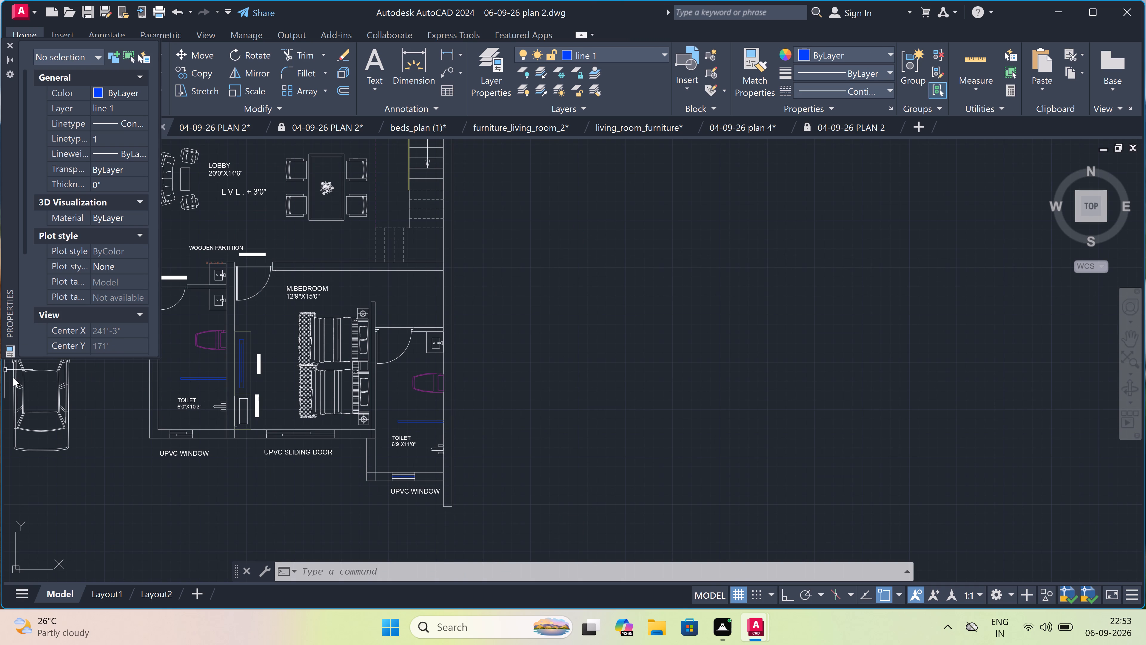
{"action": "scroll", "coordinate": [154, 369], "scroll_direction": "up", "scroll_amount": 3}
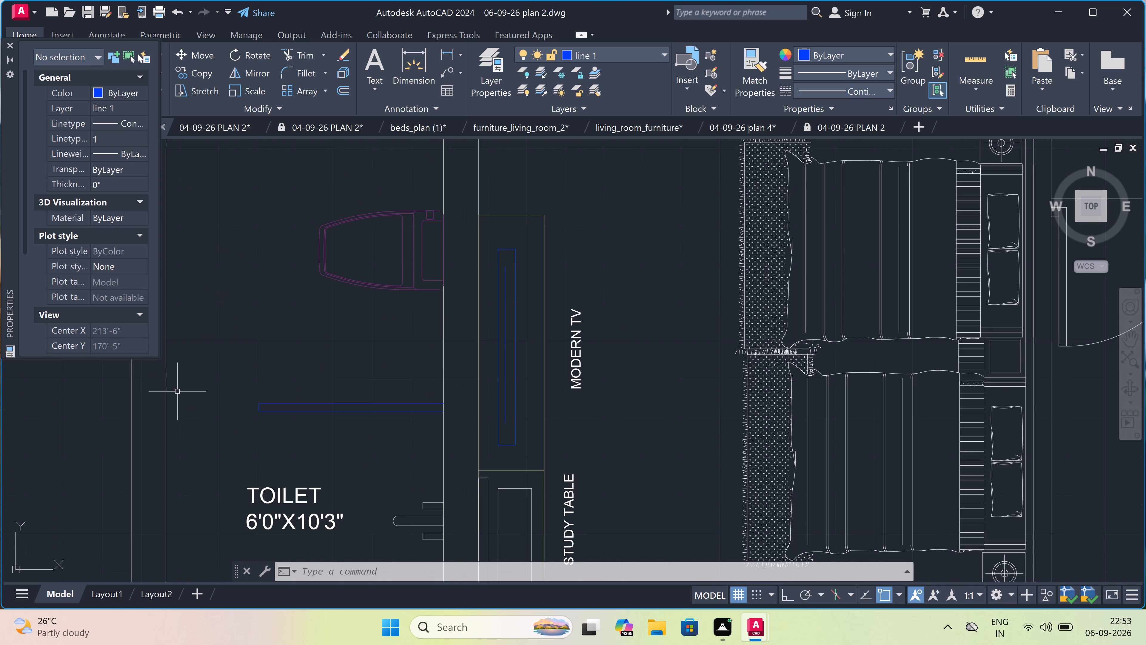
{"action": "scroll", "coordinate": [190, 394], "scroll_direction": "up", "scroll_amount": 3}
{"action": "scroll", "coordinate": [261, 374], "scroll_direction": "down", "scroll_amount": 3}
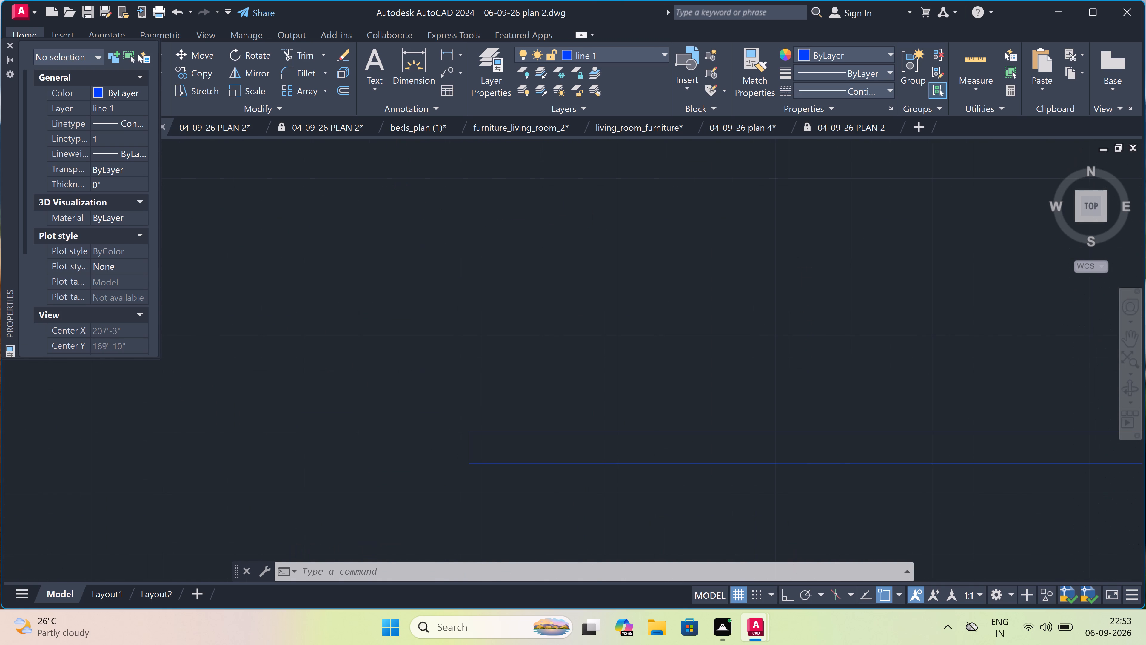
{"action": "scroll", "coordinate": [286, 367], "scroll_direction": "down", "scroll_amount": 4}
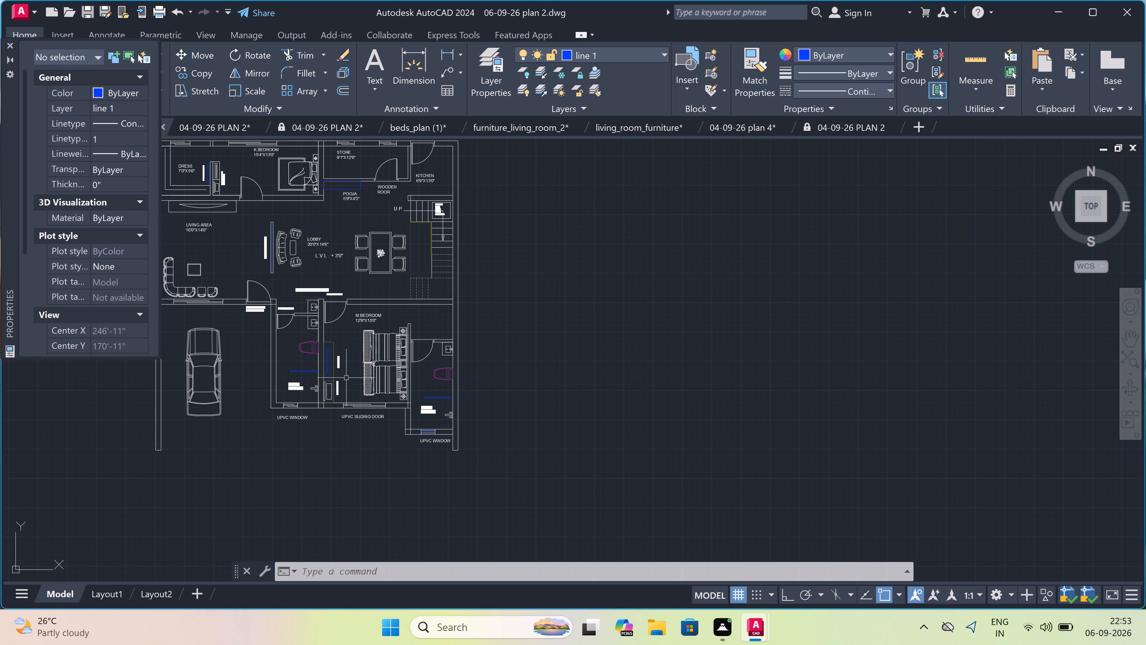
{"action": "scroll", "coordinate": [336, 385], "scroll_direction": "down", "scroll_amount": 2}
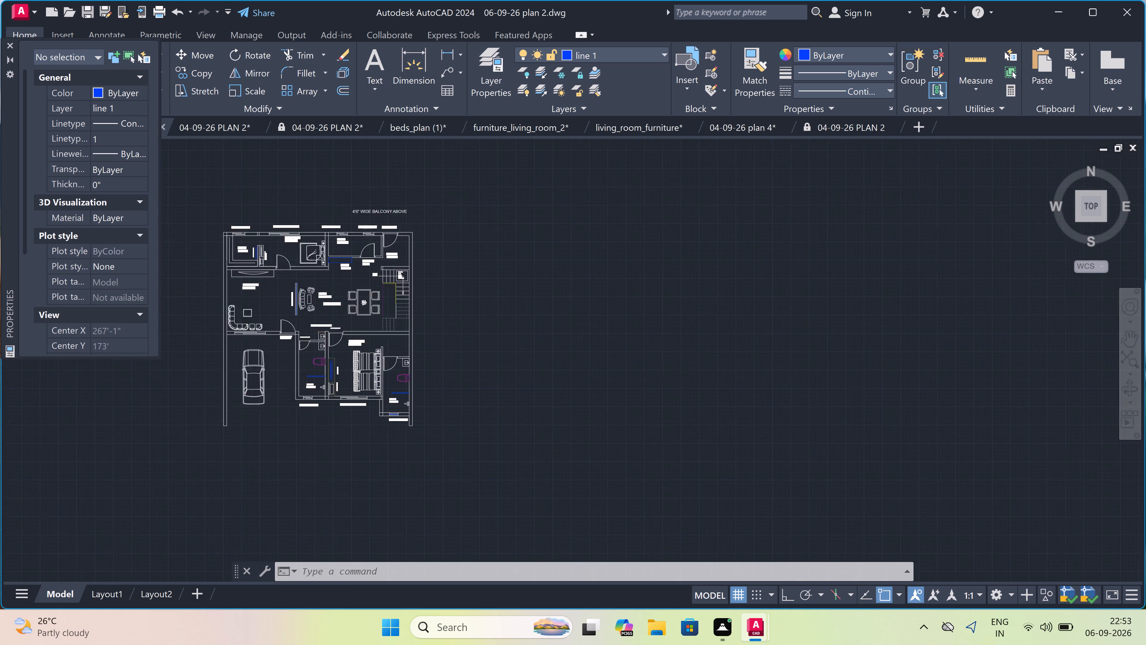
Add a two-line multiline text label "CAR PARRKING" / "AREA" between the car and the west toilet.
{"action": "scroll", "coordinate": [295, 378], "scroll_direction": "up", "scroll_amount": 5}
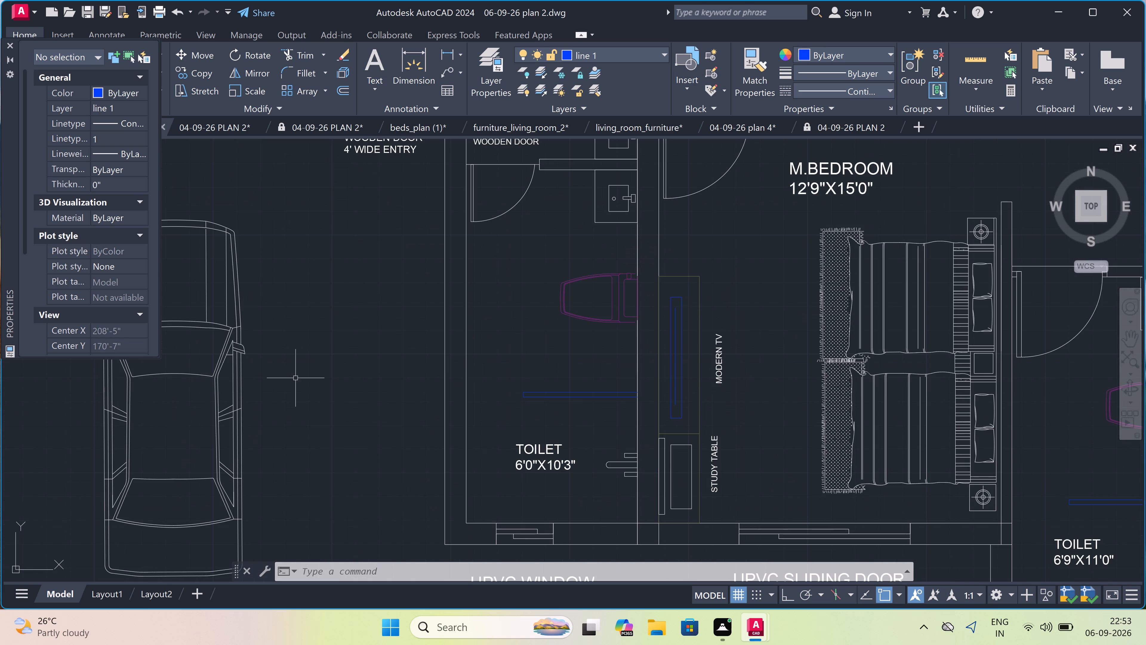
{"action": "type", "text": "MT"}
{"action": "key", "text": "space"}
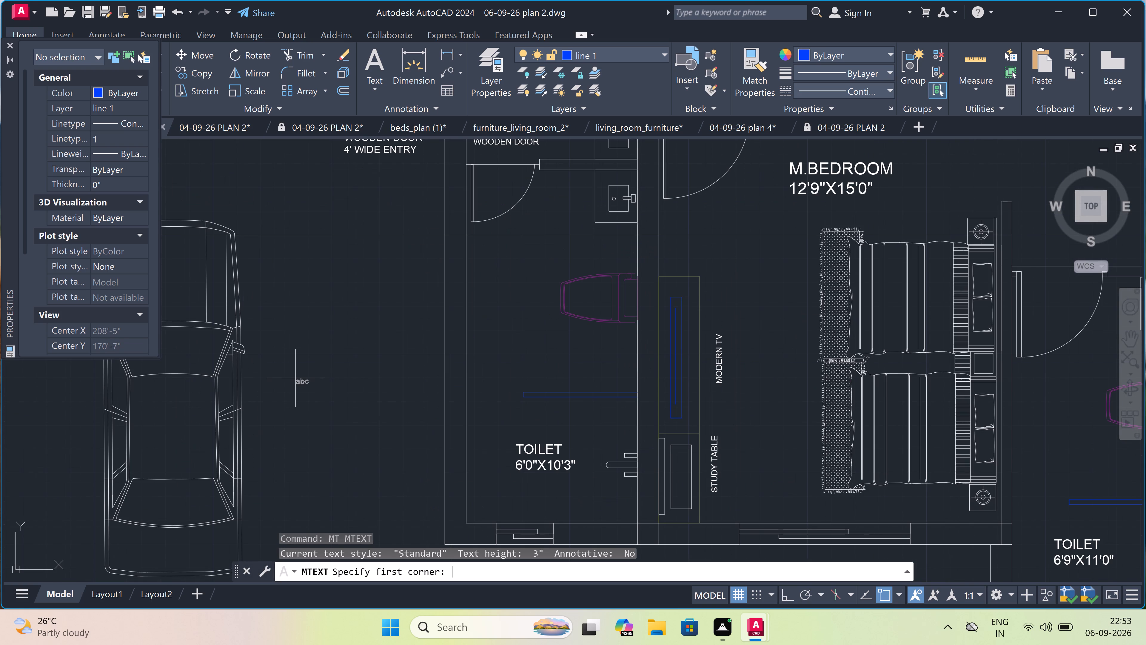
{"action": "left_click", "coordinate": [1145, 0]}
{"action": "left_click_drag", "start_coordinate": [1145, 0], "coordinate": [1145, 4]}
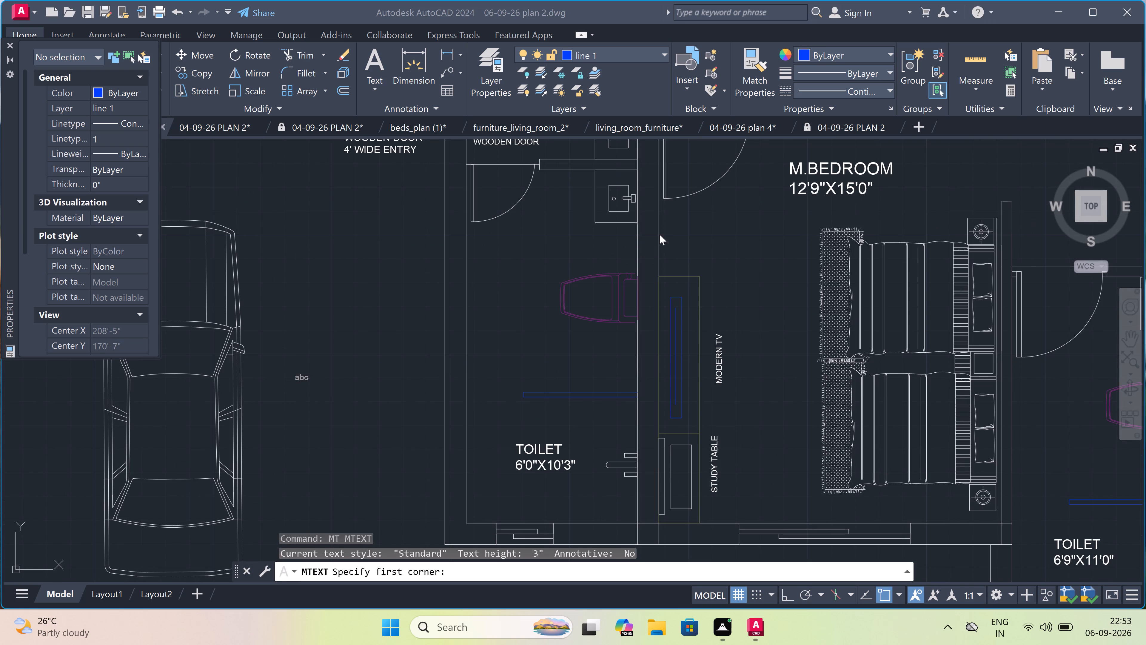
{"action": "key", "text": "Escape"}
{"action": "key", "text": "Escape"}
{"action": "key", "text": "Escape"}
{"action": "type", "text": "MT"}
{"action": "key", "text": "space"}
{"action": "left_click", "coordinate": [286, 386]}
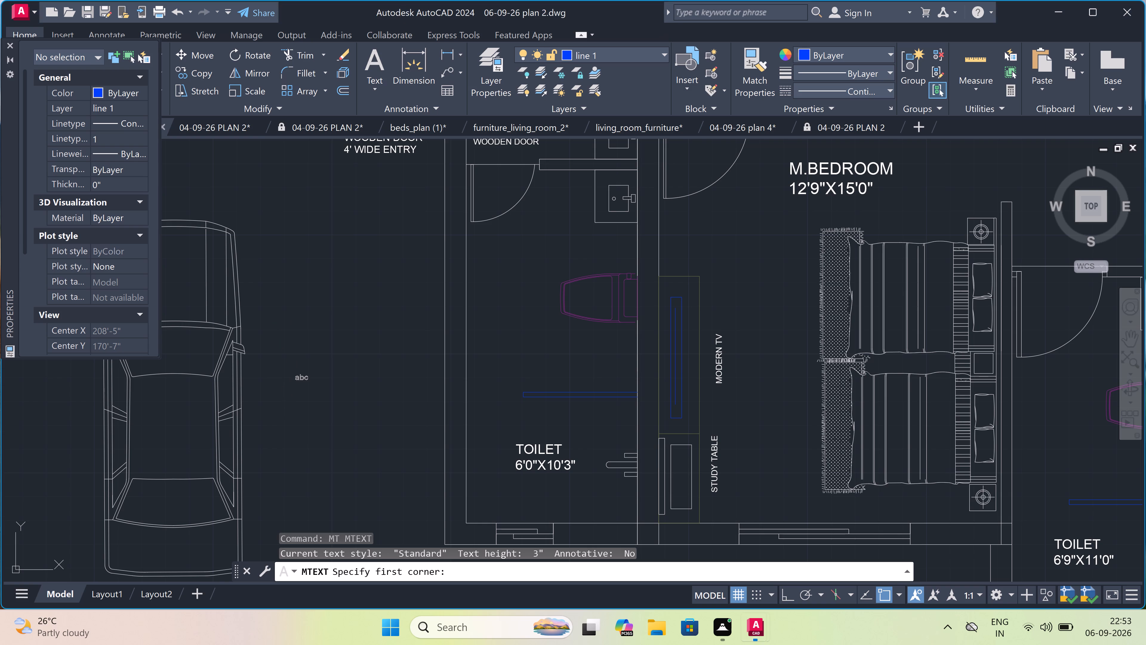
{"action": "left_click", "coordinate": [290, 390]}
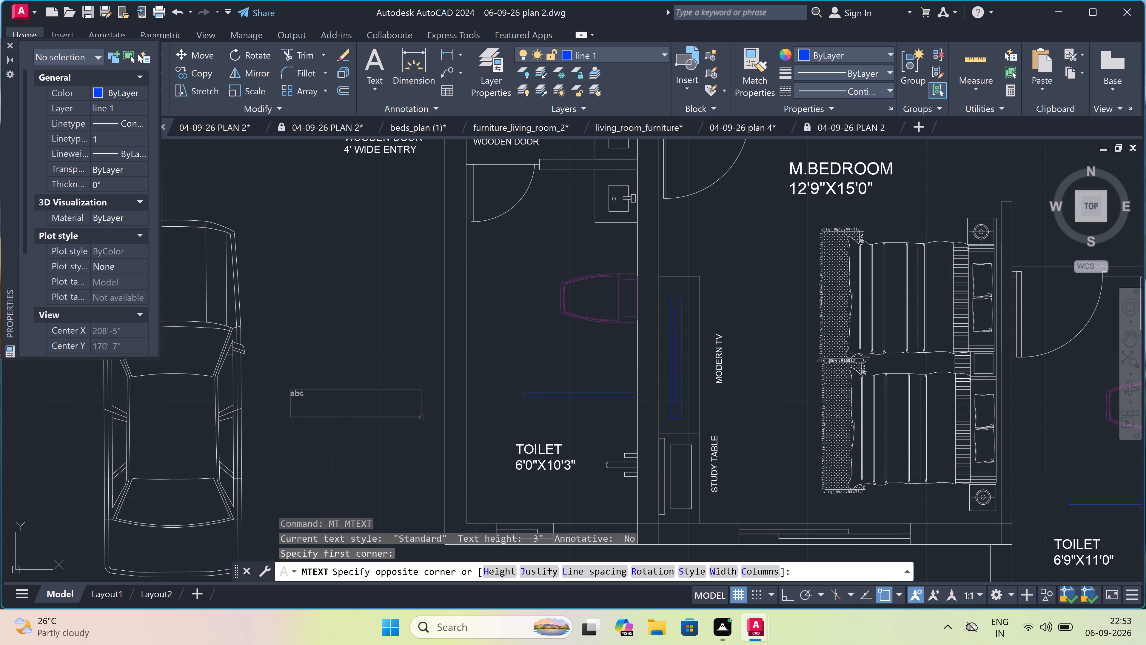
{"action": "double_click", "coordinate": [1021, 428]}
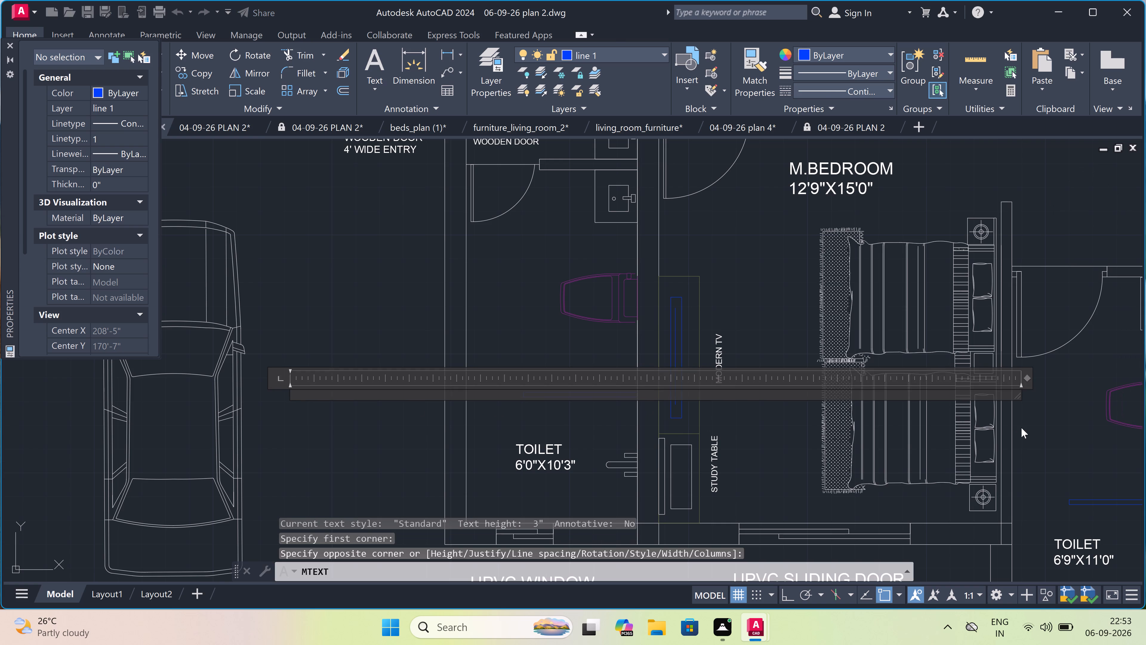
{"action": "type", "text": "CAR"}
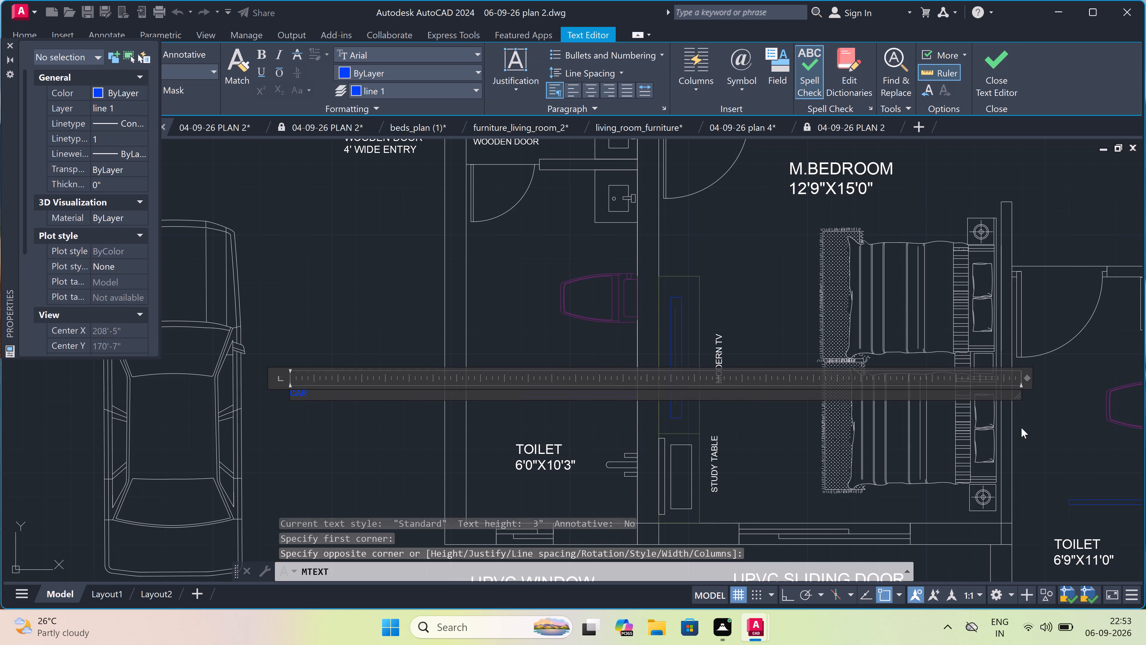
{"action": "key", "text": "space"}
{"action": "type", "text": "PAR"}
{"action": "type", "text": "KIN"}
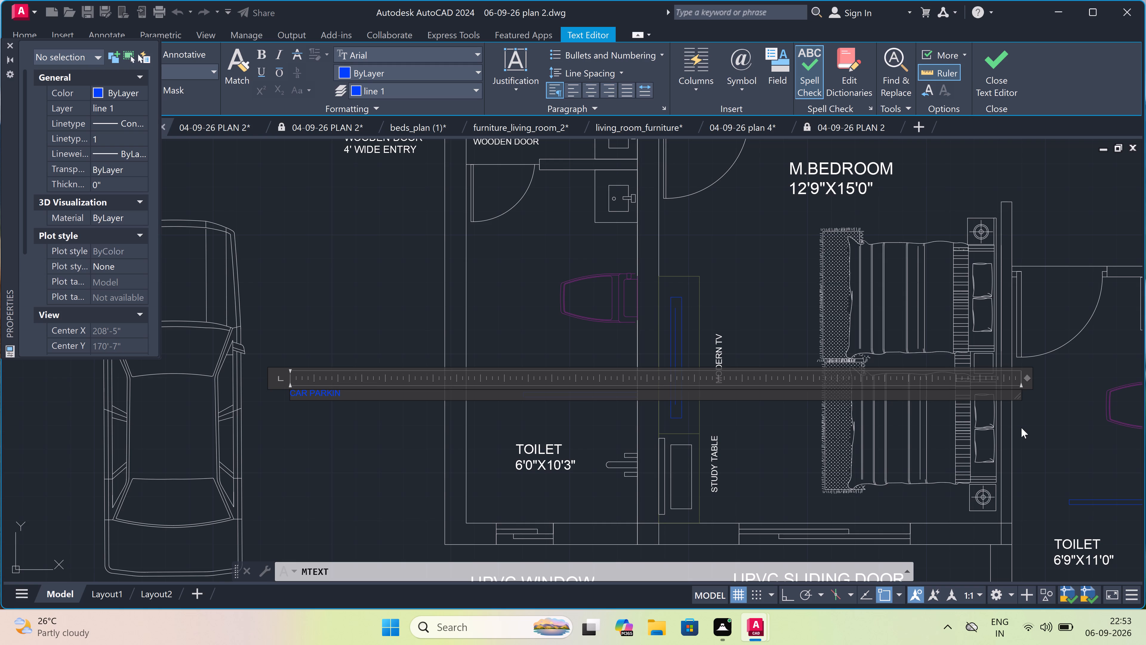
{"action": "key", "text": "g"}
{"action": "key", "text": "BackSpace"}
{"action": "key", "text": "BackSpace"}
{"action": "key", "text": "BackSpace"}
{"action": "key", "text": "BackSpace"}
{"action": "key", "text": "r"}
{"action": "key", "text": "k"}
{"action": "type", "text": "ING"}
{"action": "key", "text": "Return"}
{"action": "type", "text": "AREA"}
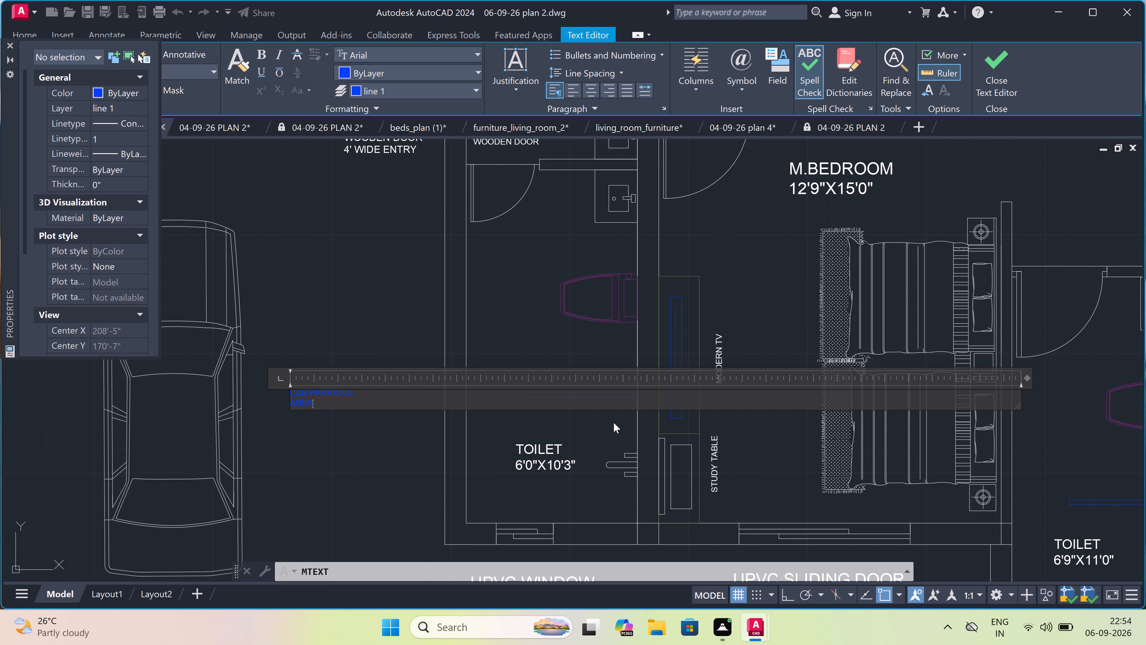
{"action": "left_click", "coordinate": [369, 308]}
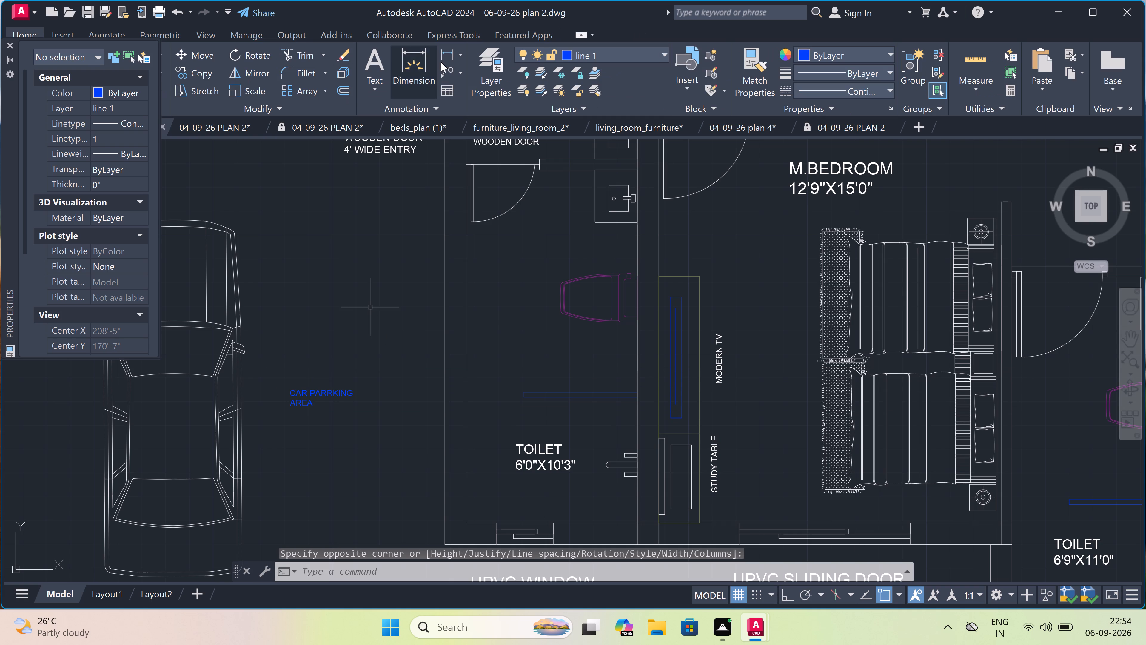
Make layer 0 the current layer.
{"action": "left_click", "coordinate": [620, 47]}
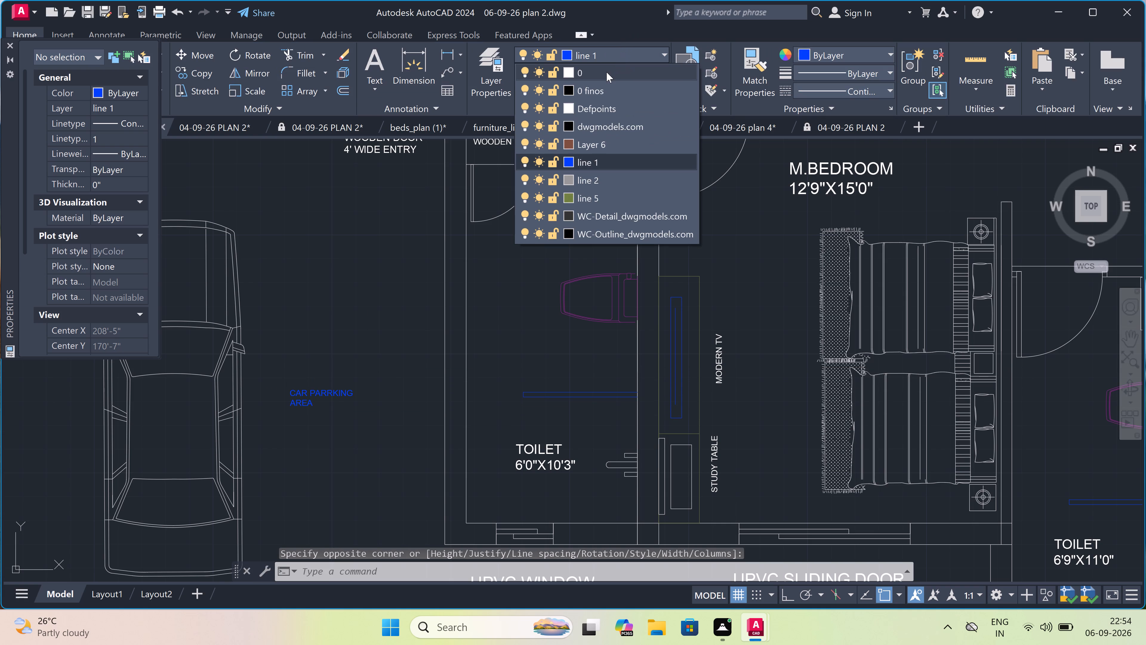
{"action": "left_click", "coordinate": [606, 72]}
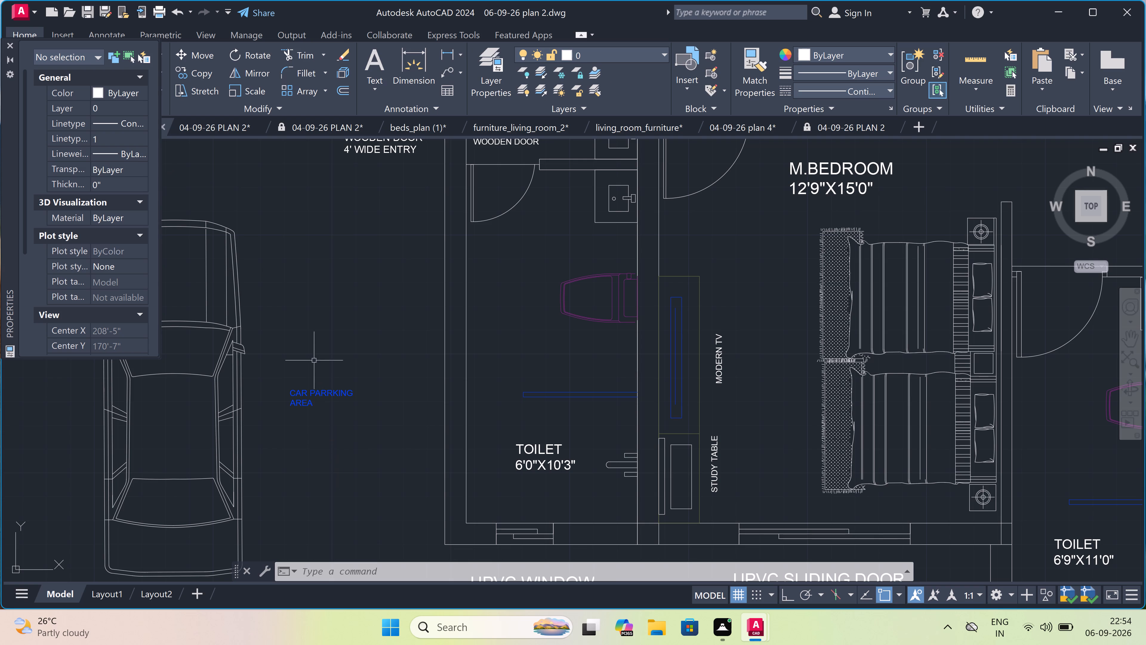
Change the car parking label's colour to ByBlock.
{"action": "left_click", "coordinate": [312, 394]}
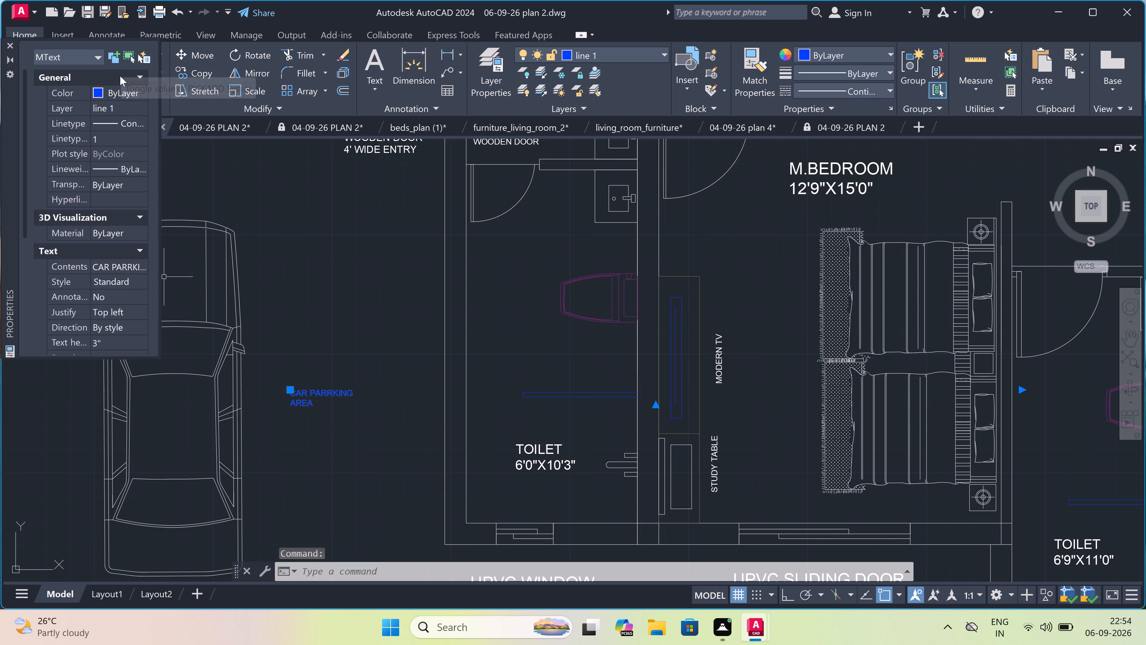
{"action": "left_click_drag", "start_coordinate": [129, 93], "coordinate": [130, 90]}
{"action": "left_click_drag", "start_coordinate": [120, 94], "coordinate": [130, 103]}
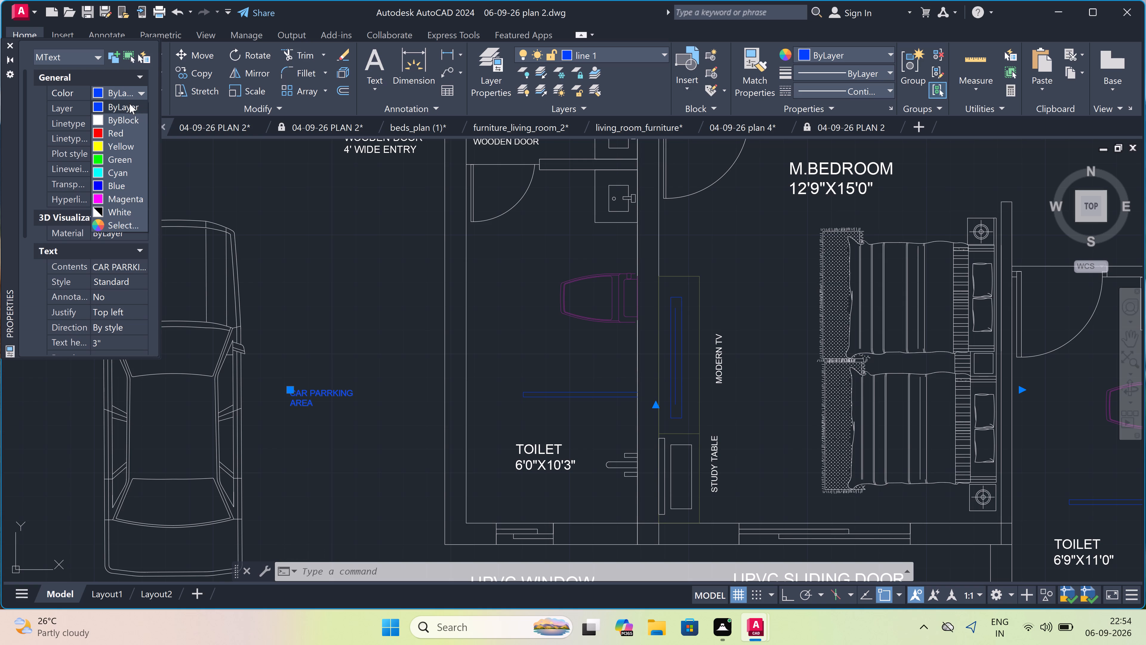
{"action": "left_click", "coordinate": [123, 116]}
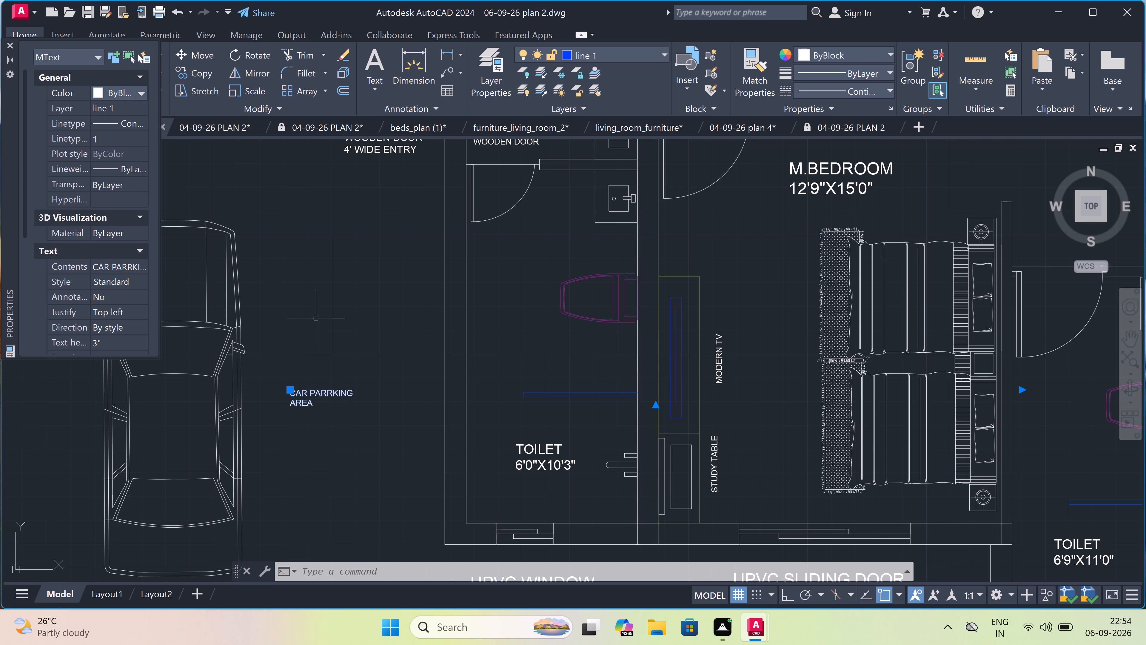
Set the car parking label's text height to 6" and deselect it.
{"action": "left_click_drag", "start_coordinate": [104, 340], "coordinate": [104, 348]}
{"action": "left_click", "coordinate": [104, 348]}
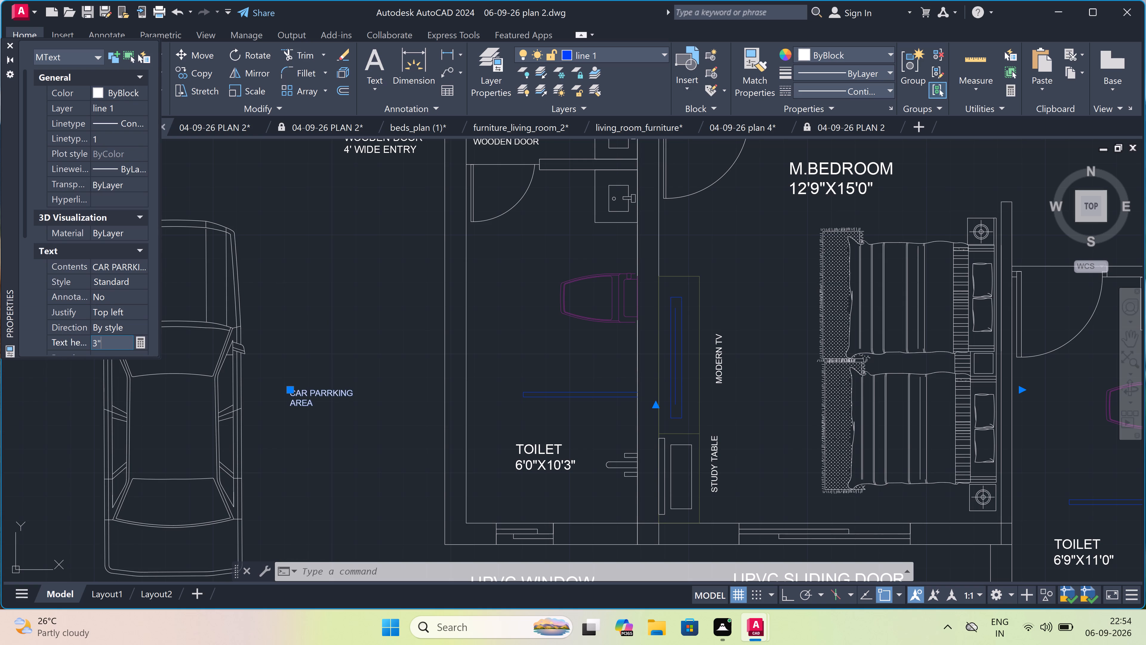
{"action": "key", "text": "BackSpace"}
{"action": "key", "text": "BackSpace"}
{"action": "key", "text": "BackSpace"}
{"action": "key", "text": "BackSpace"}
{"action": "key", "text": "BackSpace"}
{"action": "key", "text": "BackSpace"}
{"action": "key", "text": "BackSpace"}
{"action": "key", "text": "6"}
{"action": "key", "text": "shift+quotedbl"}
{"action": "left_click", "coordinate": [329, 291]}
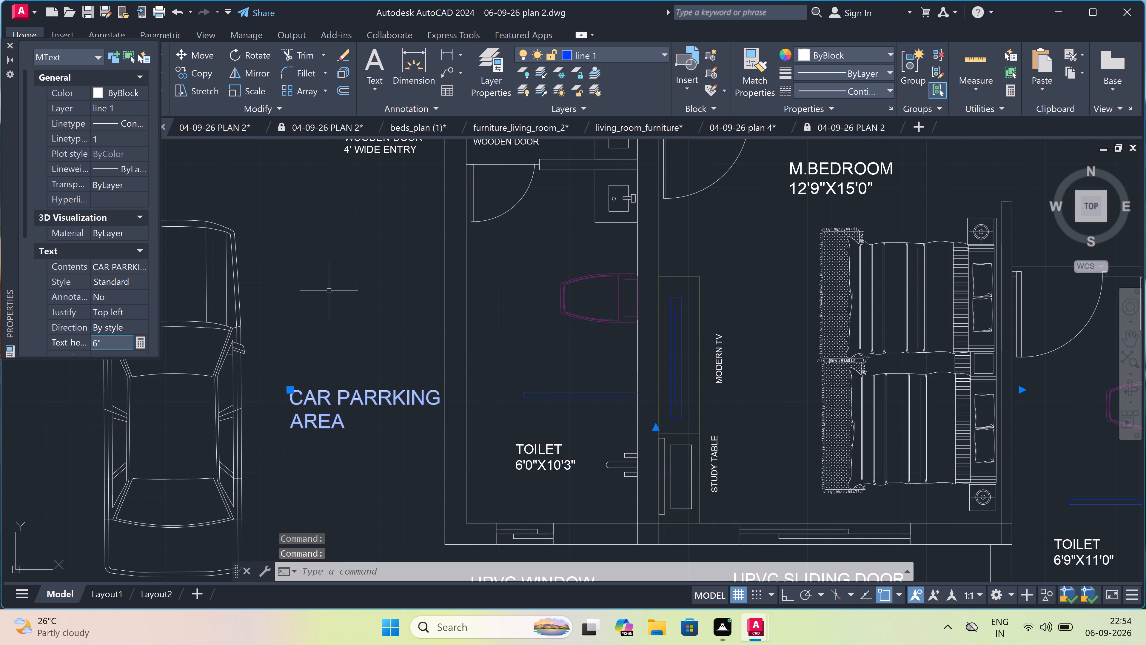
{"action": "key", "text": "Escape"}
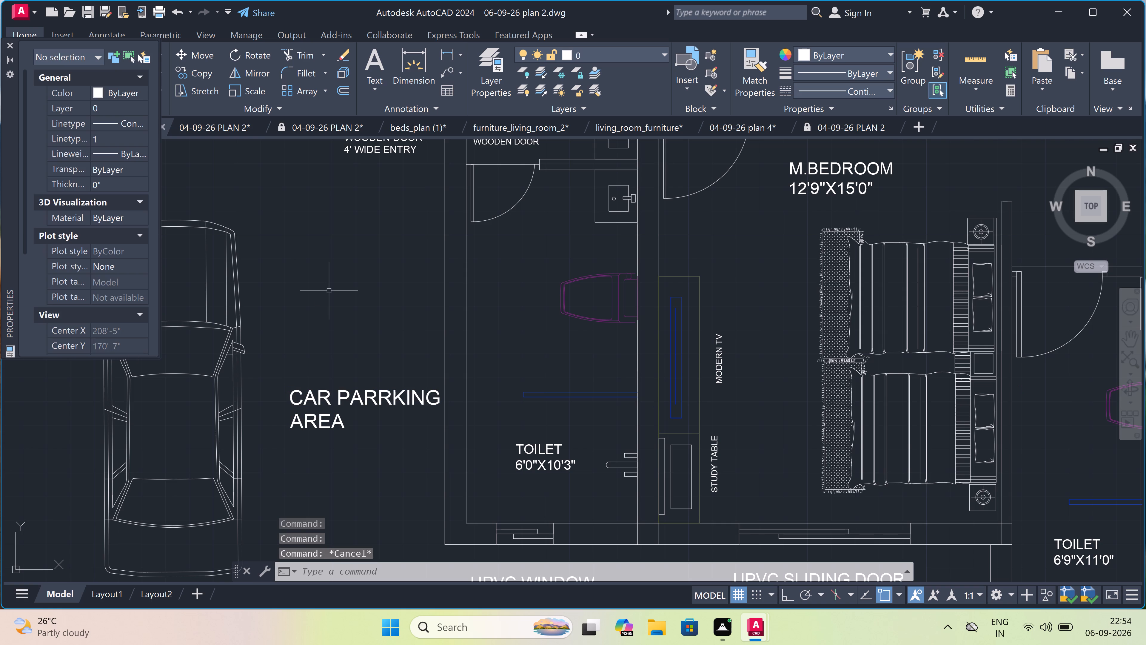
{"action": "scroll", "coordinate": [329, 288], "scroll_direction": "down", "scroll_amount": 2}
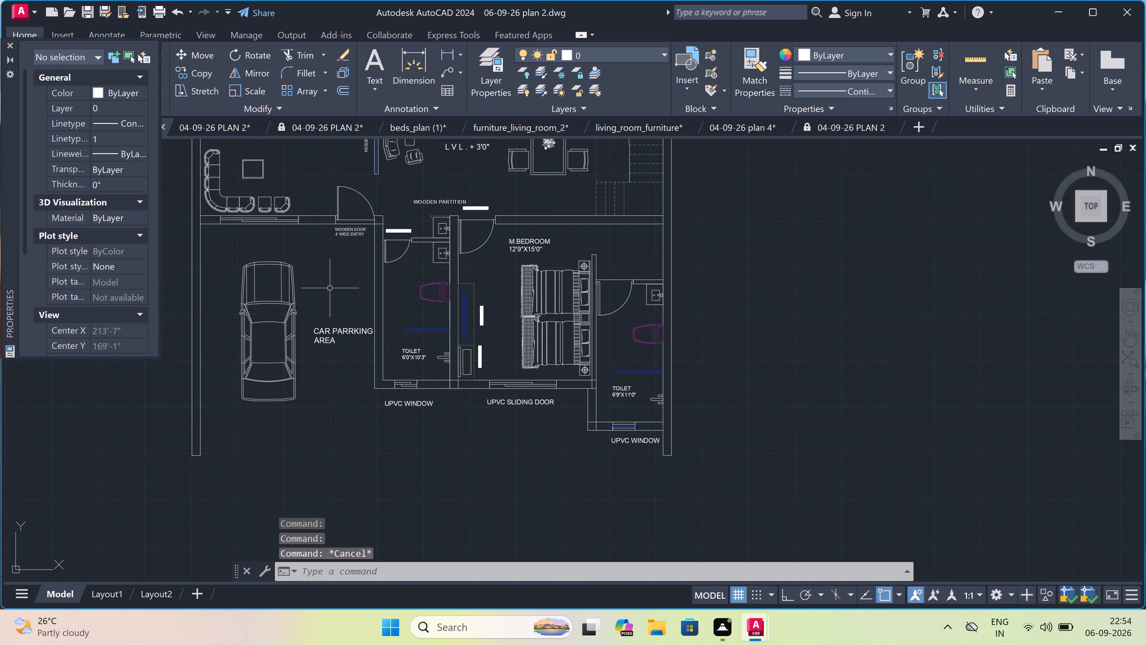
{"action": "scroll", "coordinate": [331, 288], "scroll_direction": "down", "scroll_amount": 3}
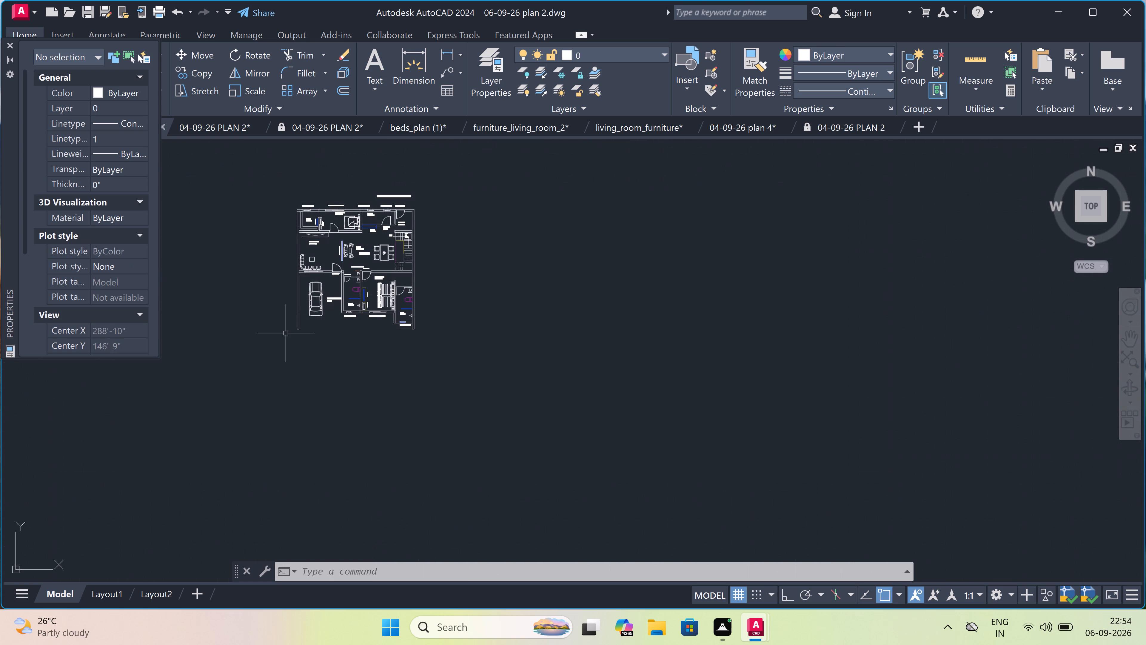
Copy the parked car about 15'-10" straight south of the original, with Ortho on.
{"action": "scroll", "coordinate": [289, 326], "scroll_direction": "up", "scroll_amount": 3}
{"action": "scroll", "coordinate": [304, 314], "scroll_direction": "down", "scroll_amount": 2}
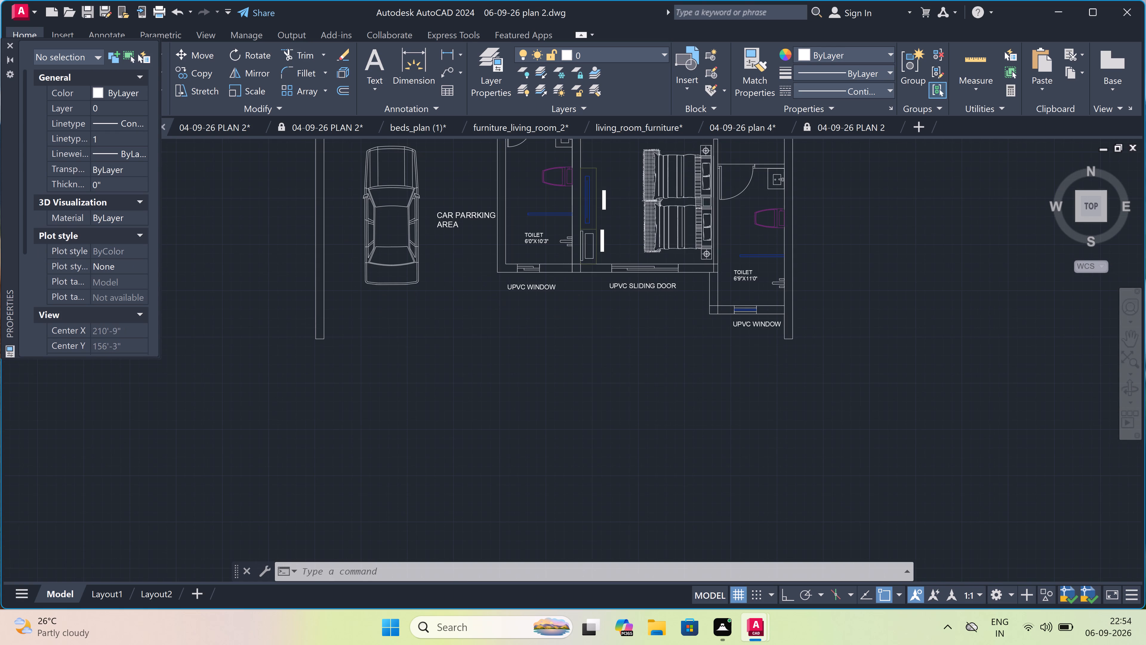
{"action": "scroll", "coordinate": [343, 253], "scroll_direction": "up", "scroll_amount": 3}
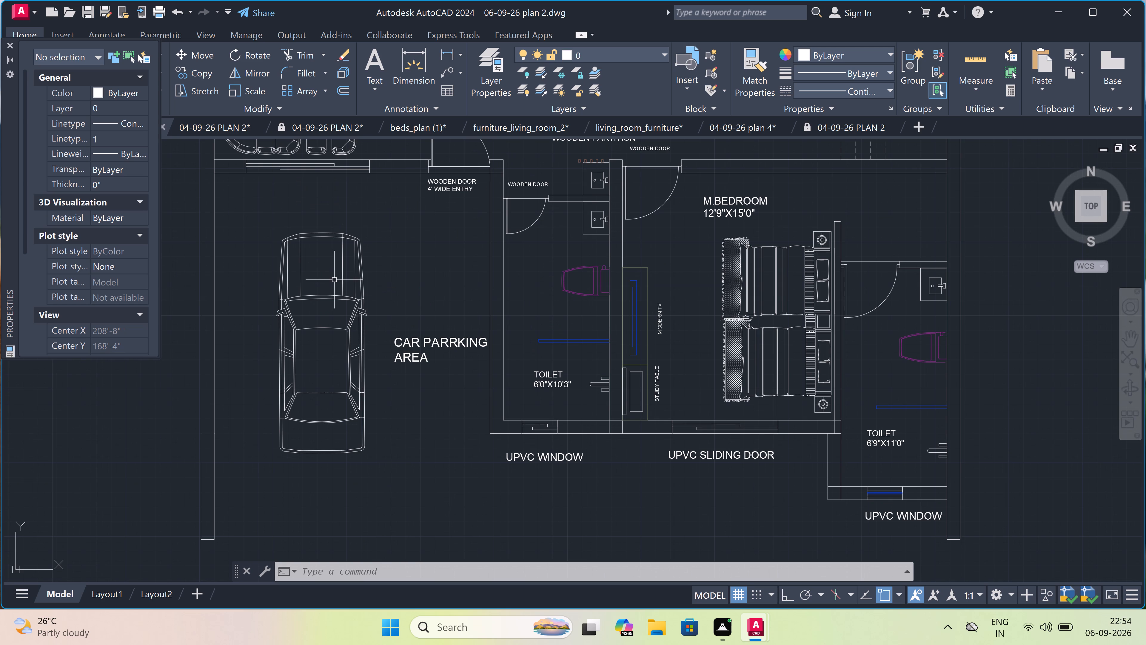
{"action": "left_click", "coordinate": [334, 294]}
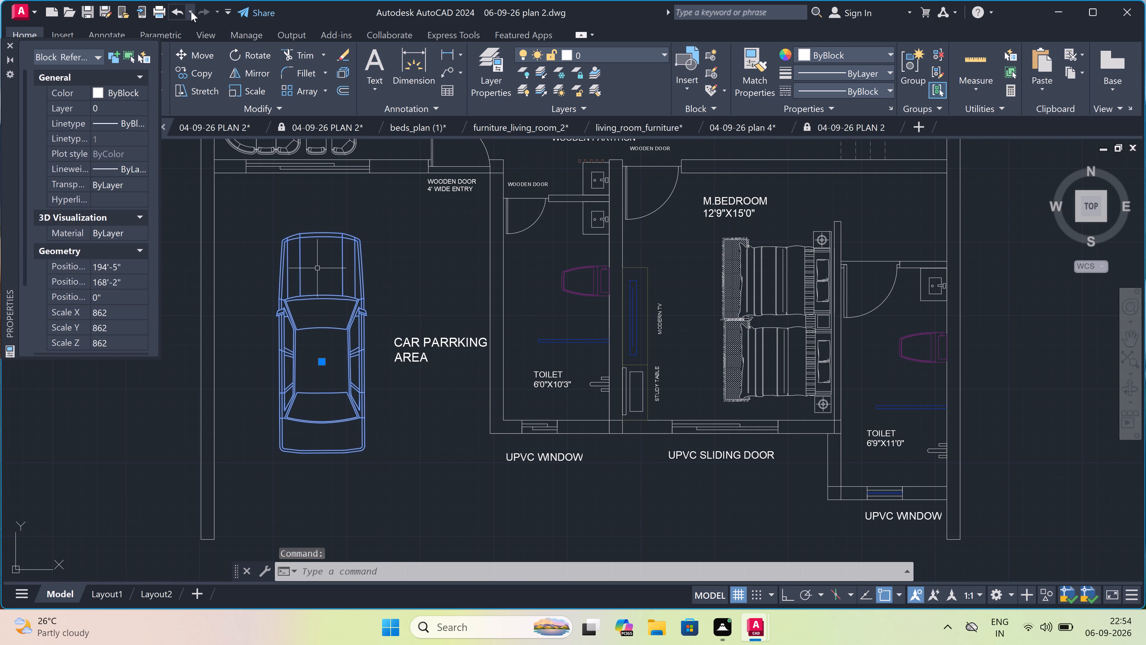
{"action": "left_click", "coordinate": [199, 65]}
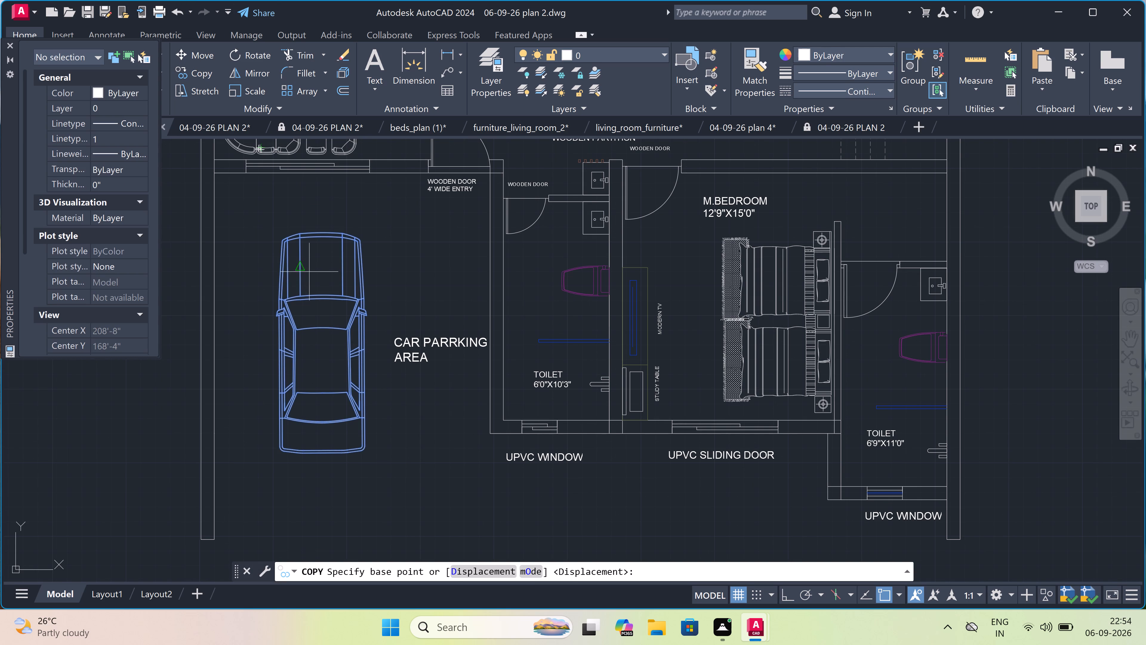
{"action": "left_click_drag", "start_coordinate": [318, 271], "coordinate": [318, 283]}
{"action": "scroll", "coordinate": [321, 331], "scroll_direction": "down", "scroll_amount": 3}
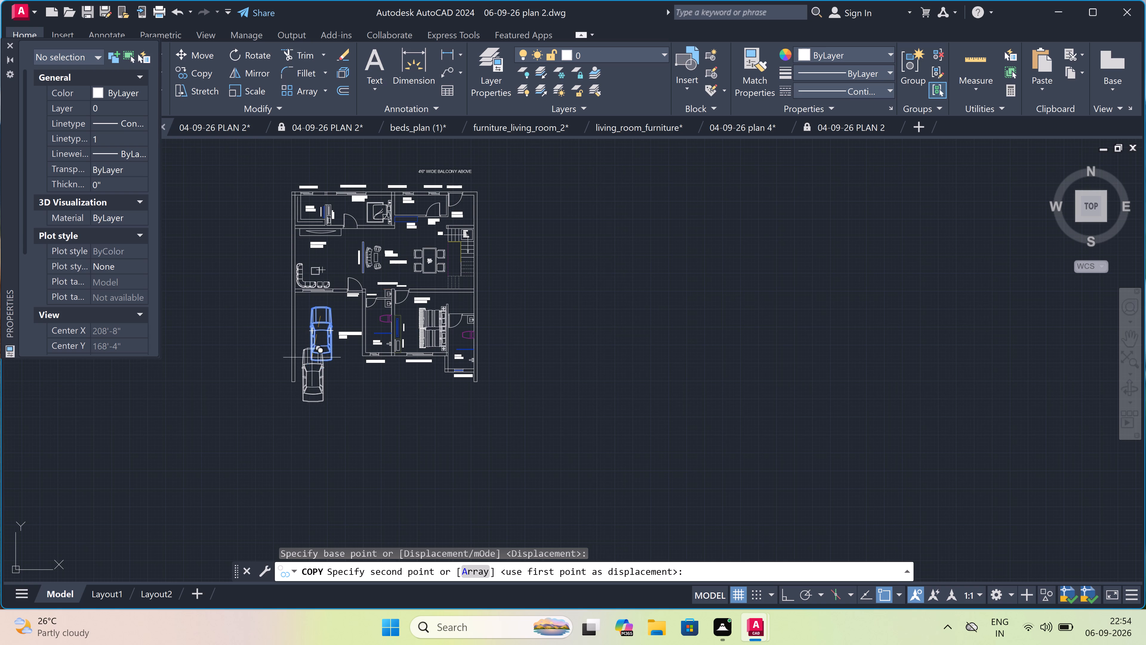
{"action": "scroll", "coordinate": [312, 417], "scroll_direction": "up", "scroll_amount": 3}
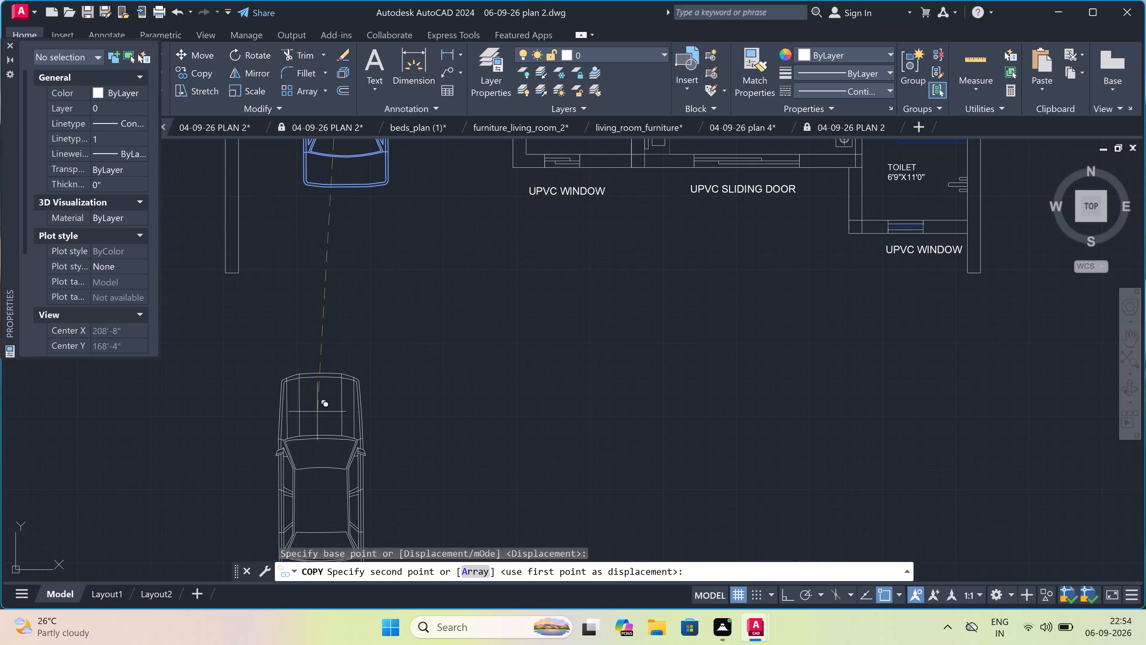
{"action": "key", "text": "F8"}
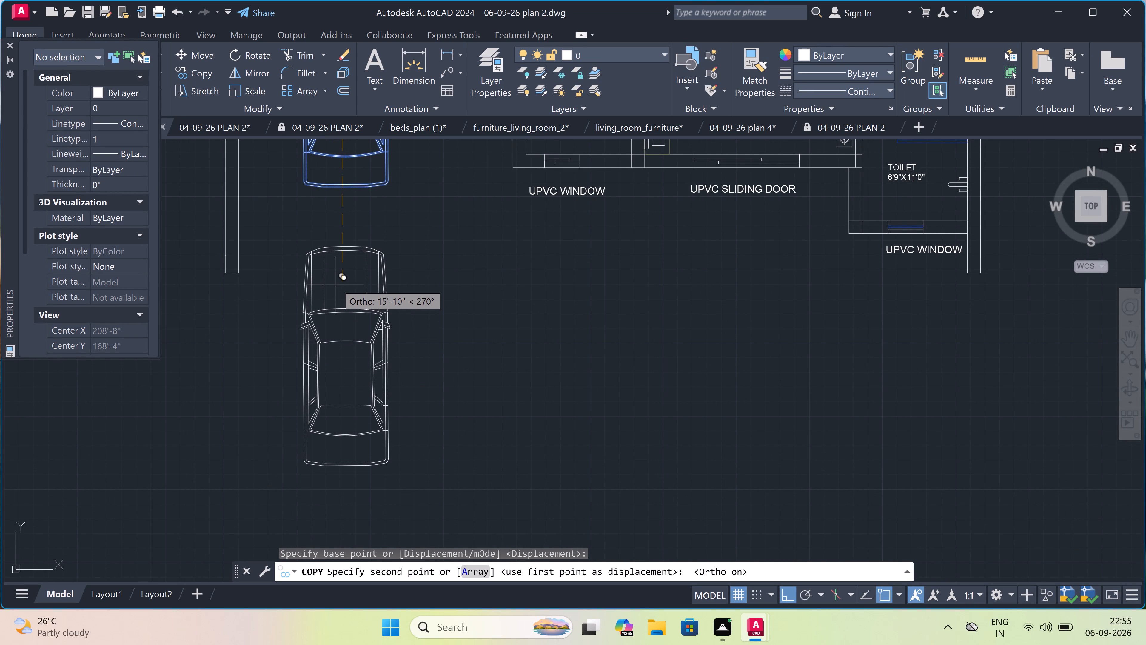
{"action": "left_click", "coordinate": [336, 284]}
{"action": "key", "text": "Escape"}
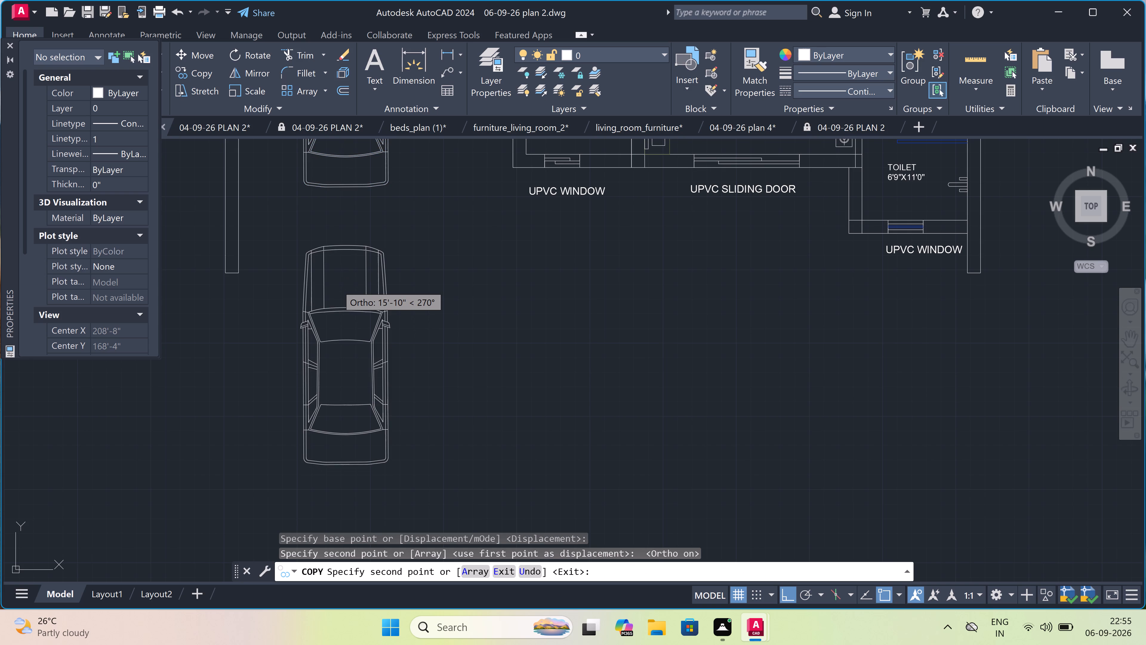
Make line 2 the current layer and set the current linetype to HIDDEN2.
{"action": "scroll", "coordinate": [345, 288], "scroll_direction": "down", "scroll_amount": 2}
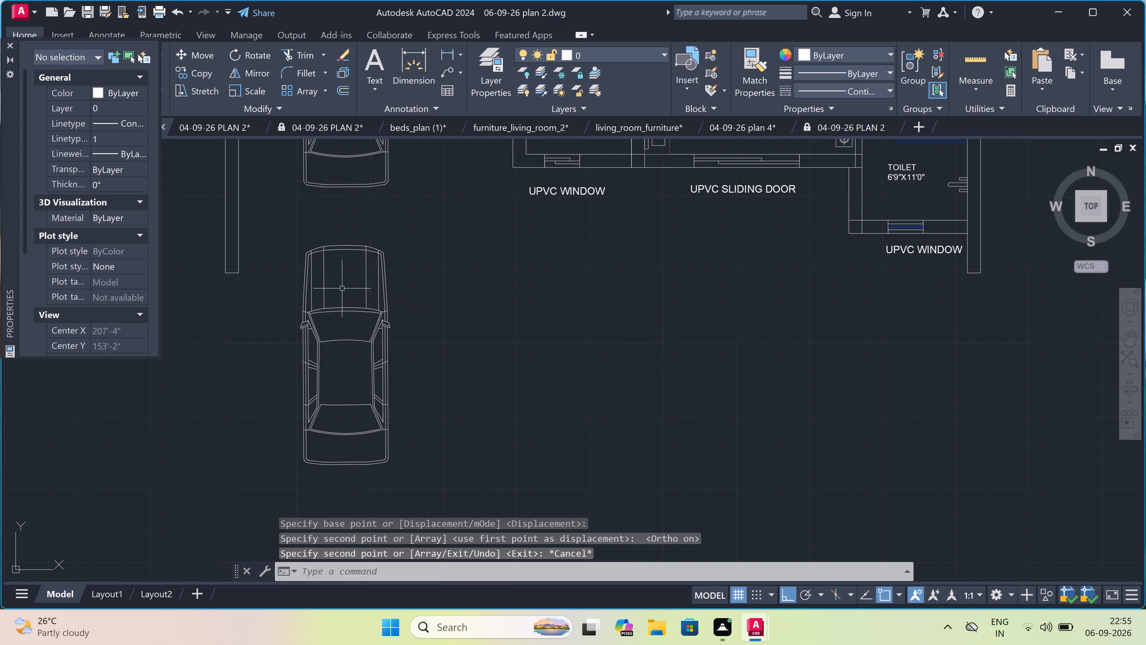
{"action": "scroll", "coordinate": [345, 289], "scroll_direction": "down", "scroll_amount": 1}
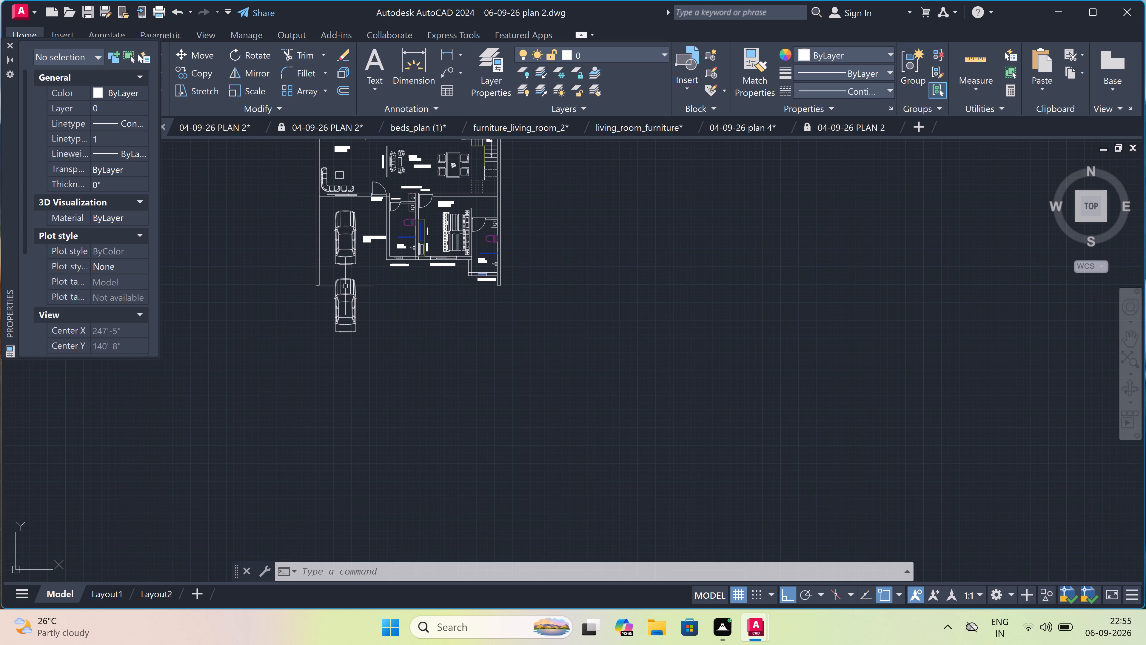
{"action": "scroll", "coordinate": [369, 257], "scroll_direction": "up", "scroll_amount": 2}
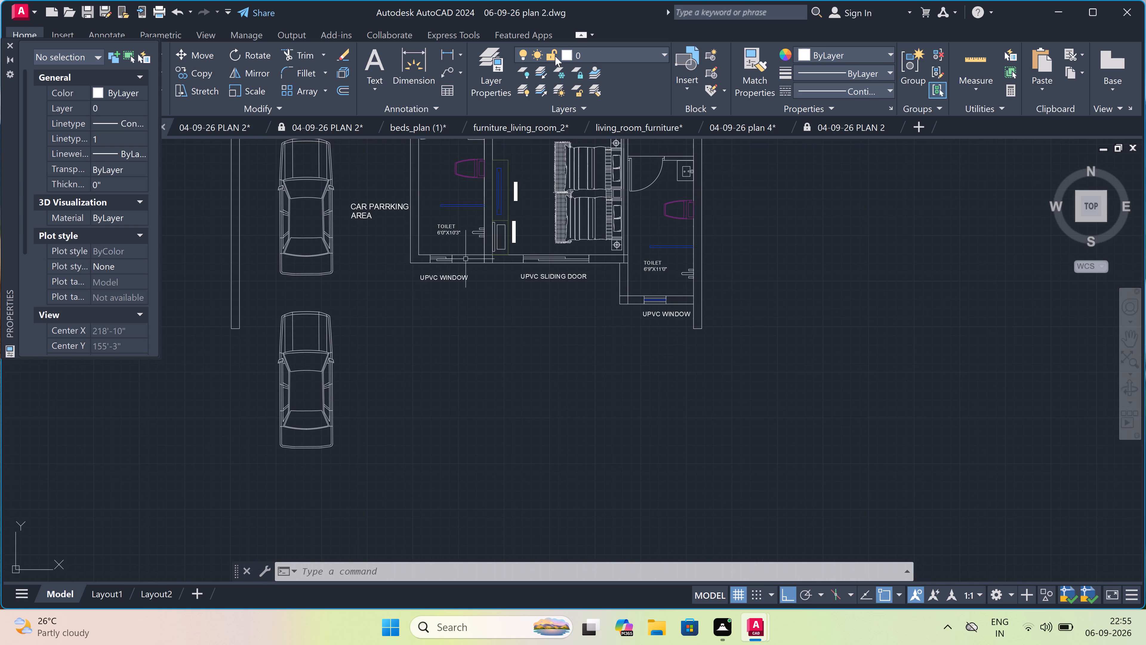
{"action": "left_click", "coordinate": [589, 50]}
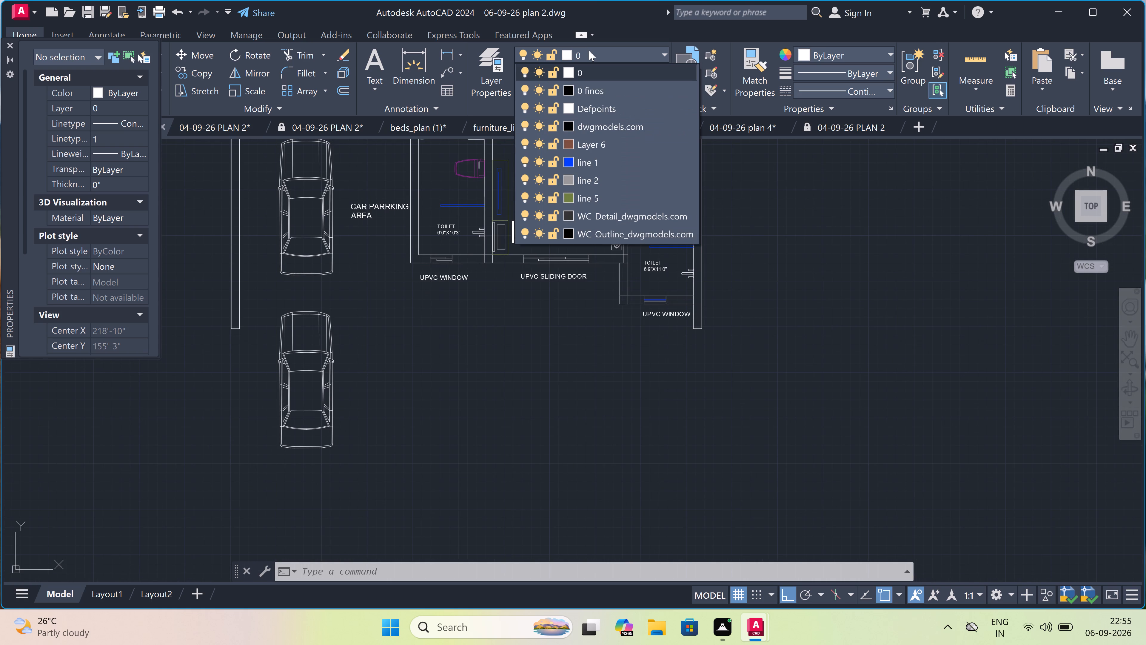
{"action": "left_click", "coordinate": [594, 174]}
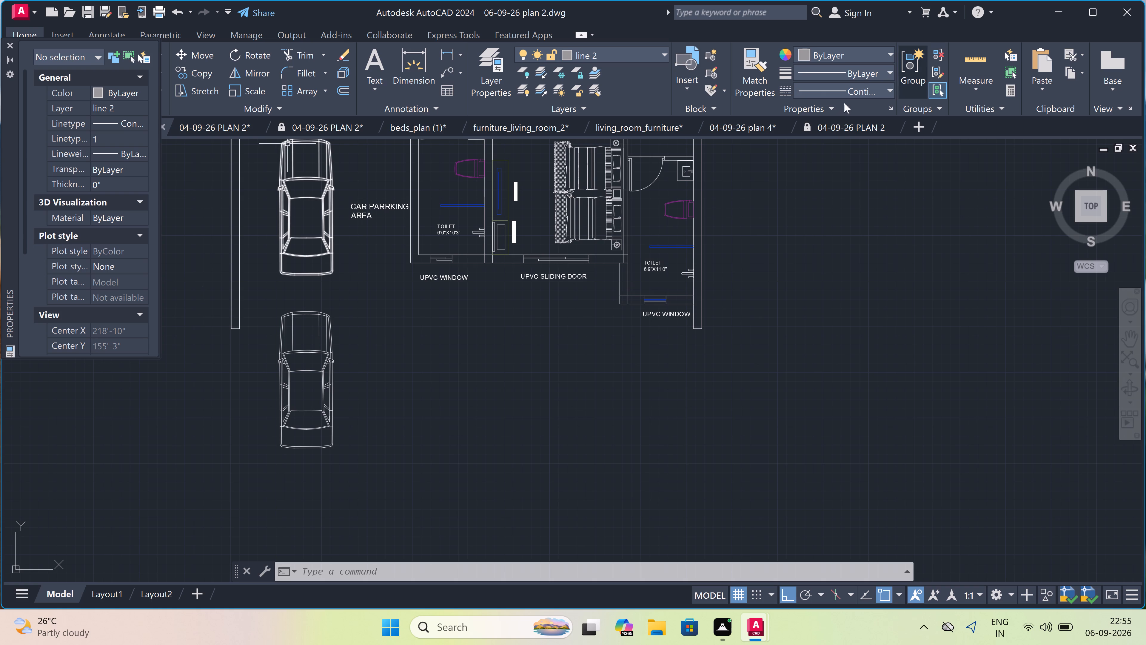
{"action": "left_click", "coordinate": [852, 89]}
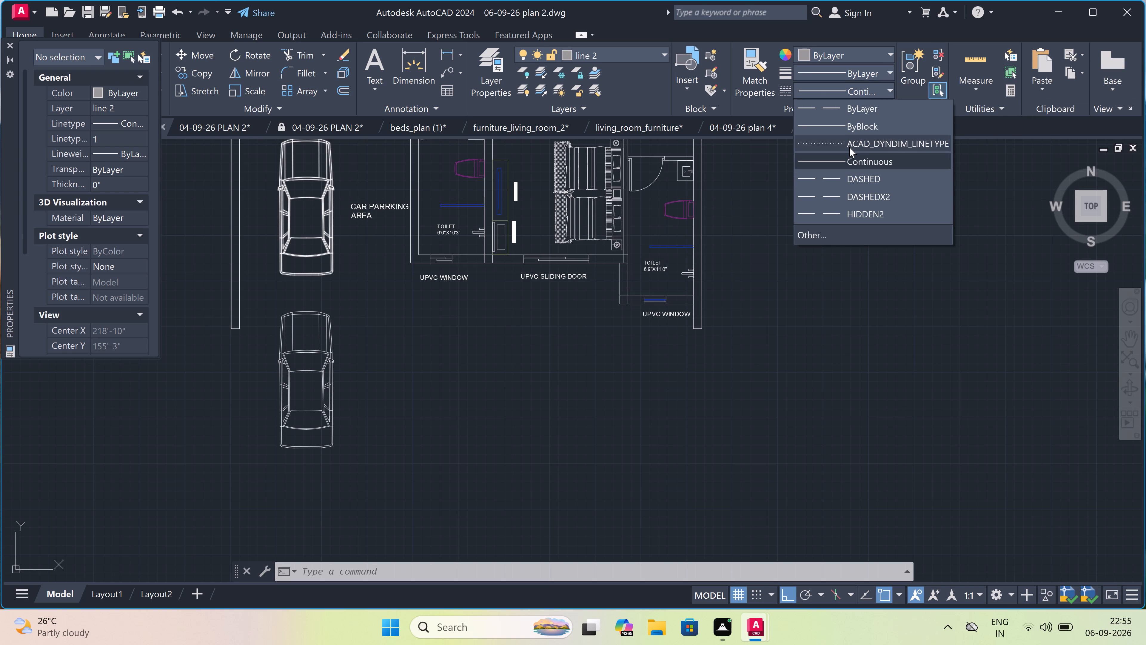
{"action": "scroll", "coordinate": [849, 146], "scroll_direction": "up", "scroll_amount": 1}
{"action": "scroll", "coordinate": [854, 146], "scroll_direction": "down", "scroll_amount": 2}
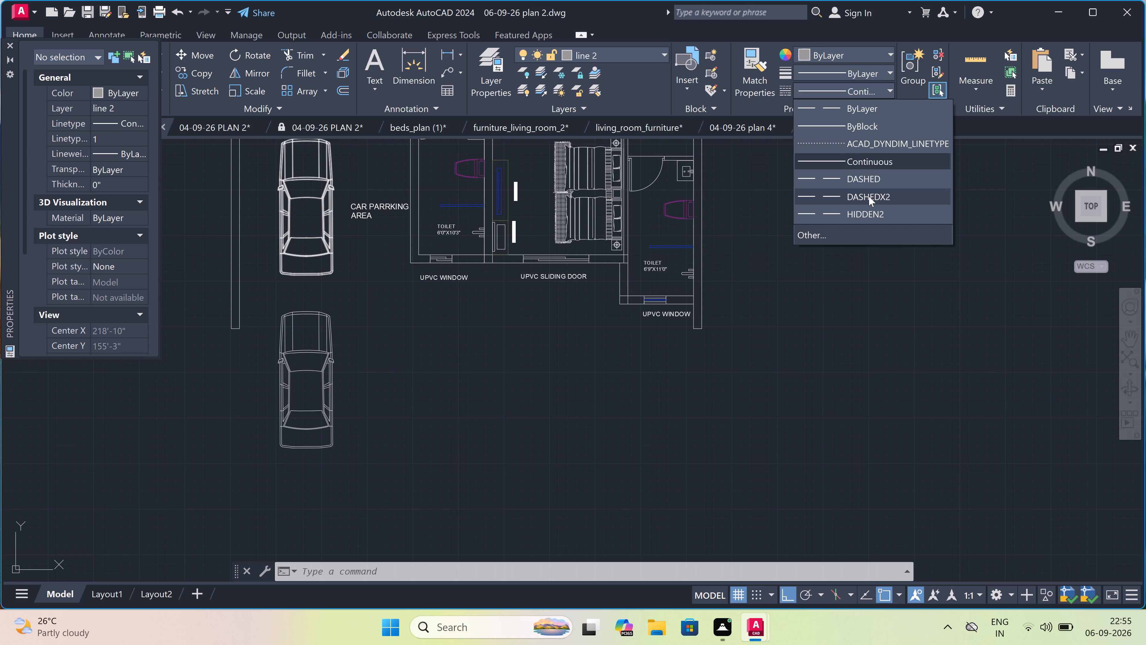
{"action": "scroll", "coordinate": [868, 196], "scroll_direction": "down", "scroll_amount": 3}
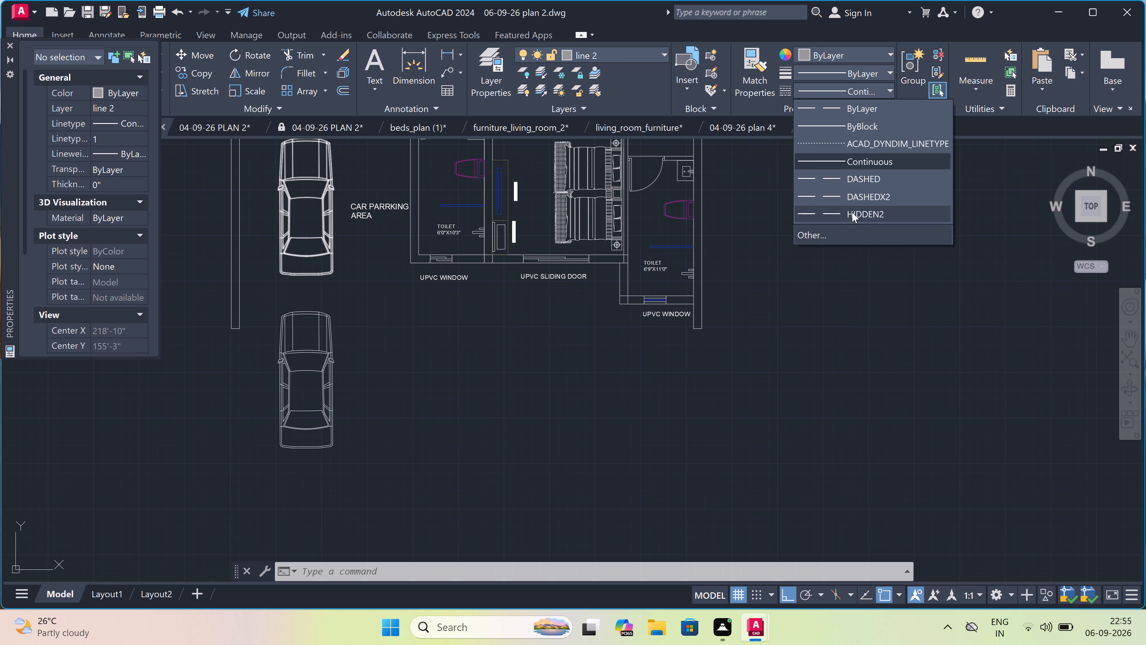
{"action": "left_click", "coordinate": [852, 212]}
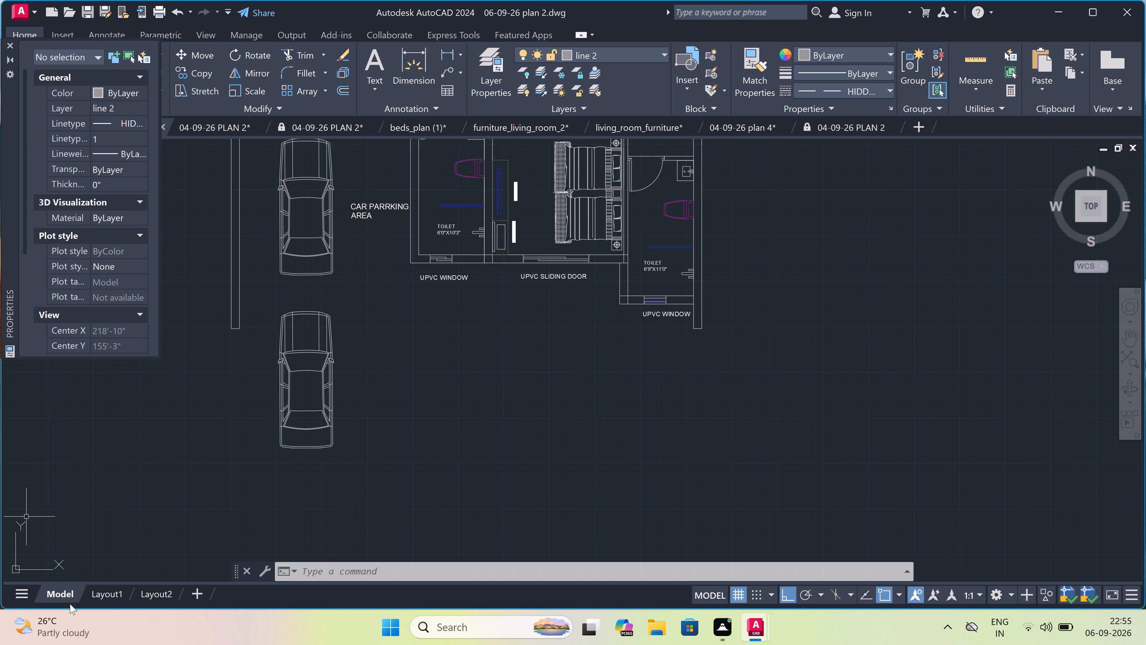
Draw a stepped outline from the west toilet's southwest corner: about 4'-2" south, 7' east, 2'-4" south, 13'-5" east, north to the east toilet's wall.
{"action": "scroll", "coordinate": [263, 317], "scroll_direction": "up", "scroll_amount": 2}
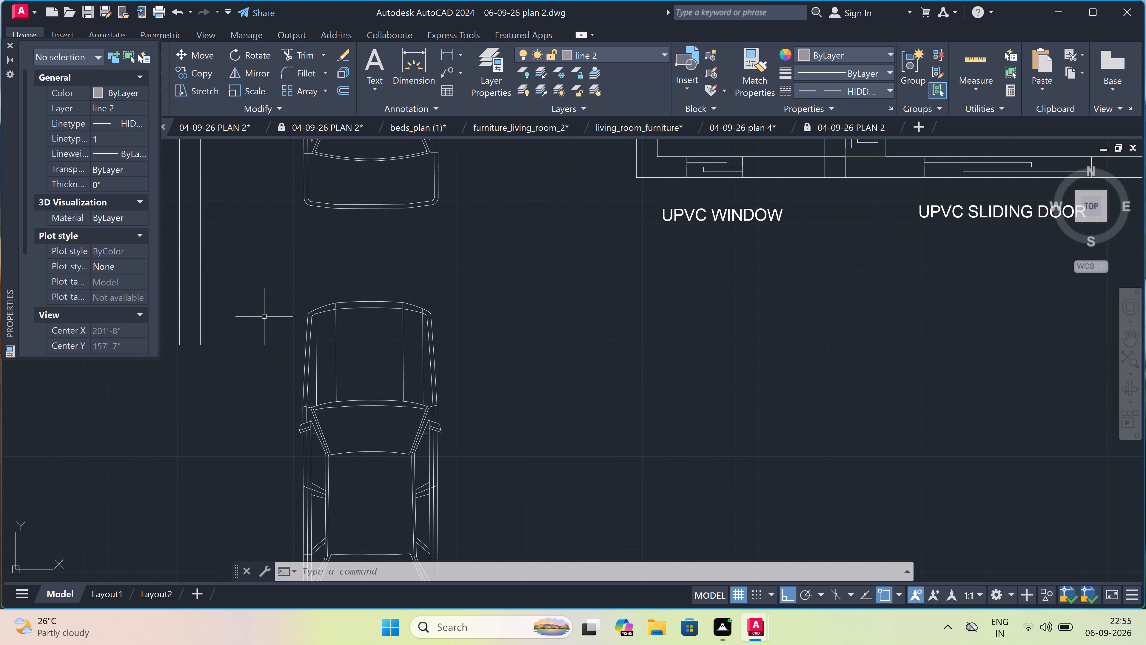
{"action": "scroll", "coordinate": [264, 316], "scroll_direction": "down", "scroll_amount": 1}
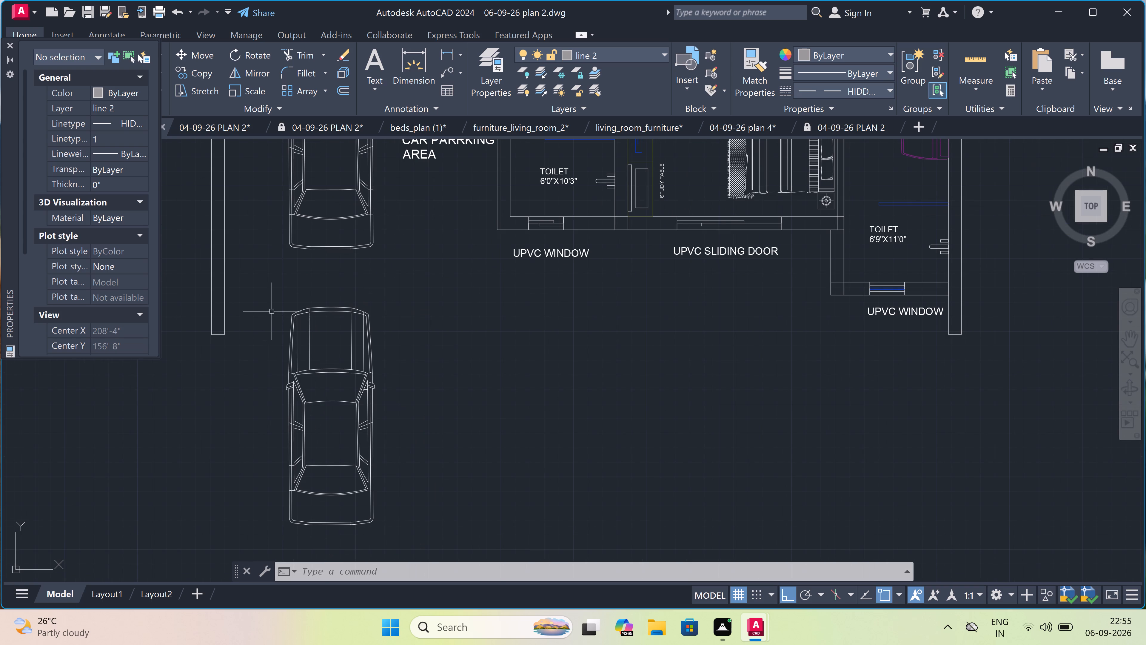
{"action": "type", "text": "L"}
{"action": "key", "text": "space"}
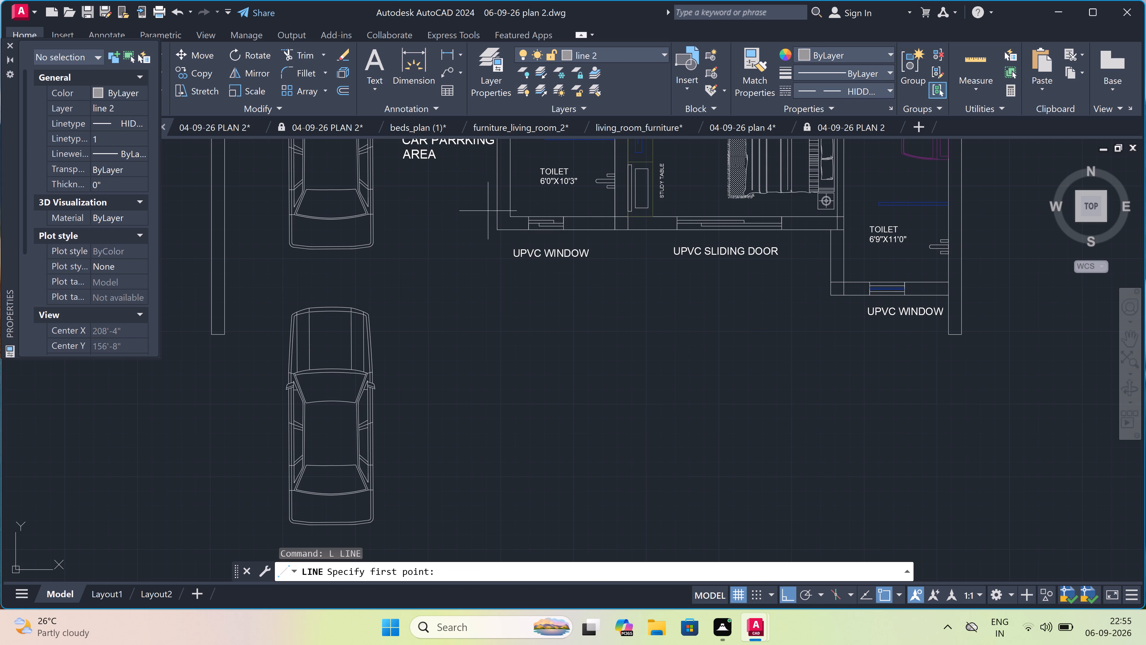
{"action": "left_click", "coordinate": [498, 227]}
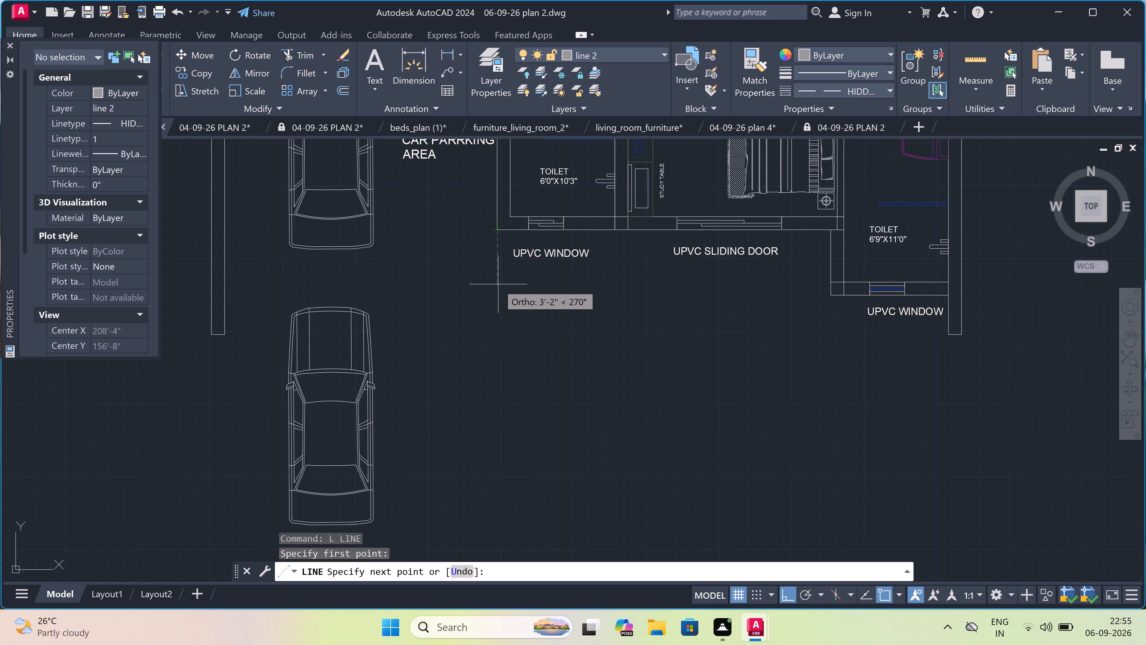
{"action": "key", "text": "F8"}
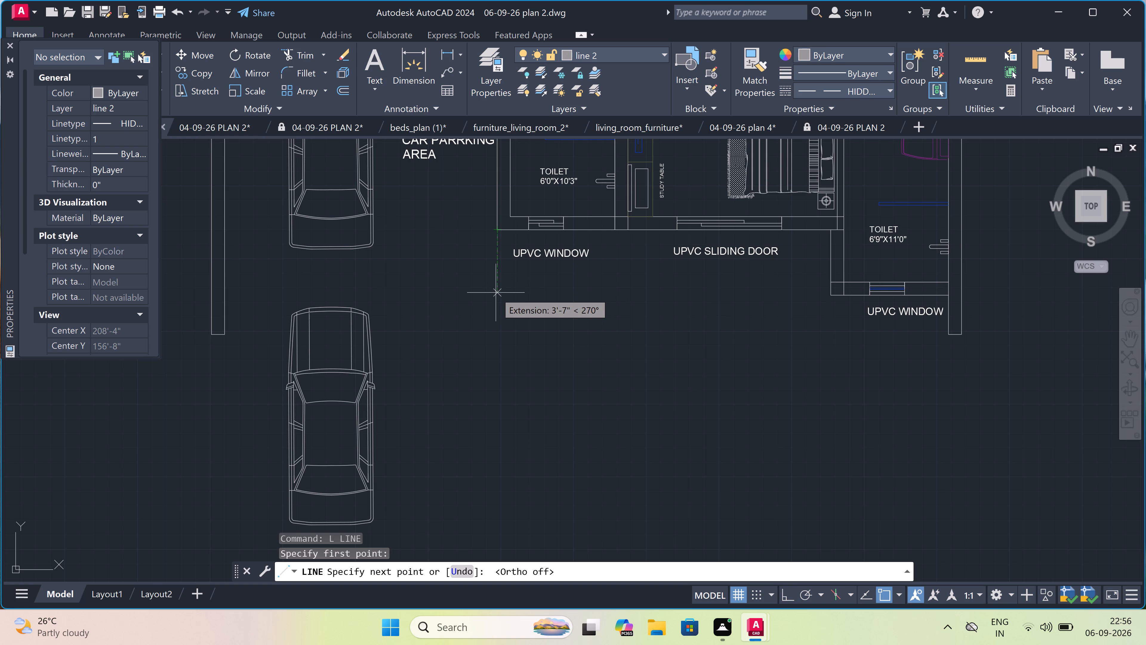
{"action": "scroll", "coordinate": [496, 294], "scroll_direction": "up", "scroll_amount": 1}
{"action": "scroll", "coordinate": [496, 294], "scroll_direction": "down", "scroll_amount": 1}
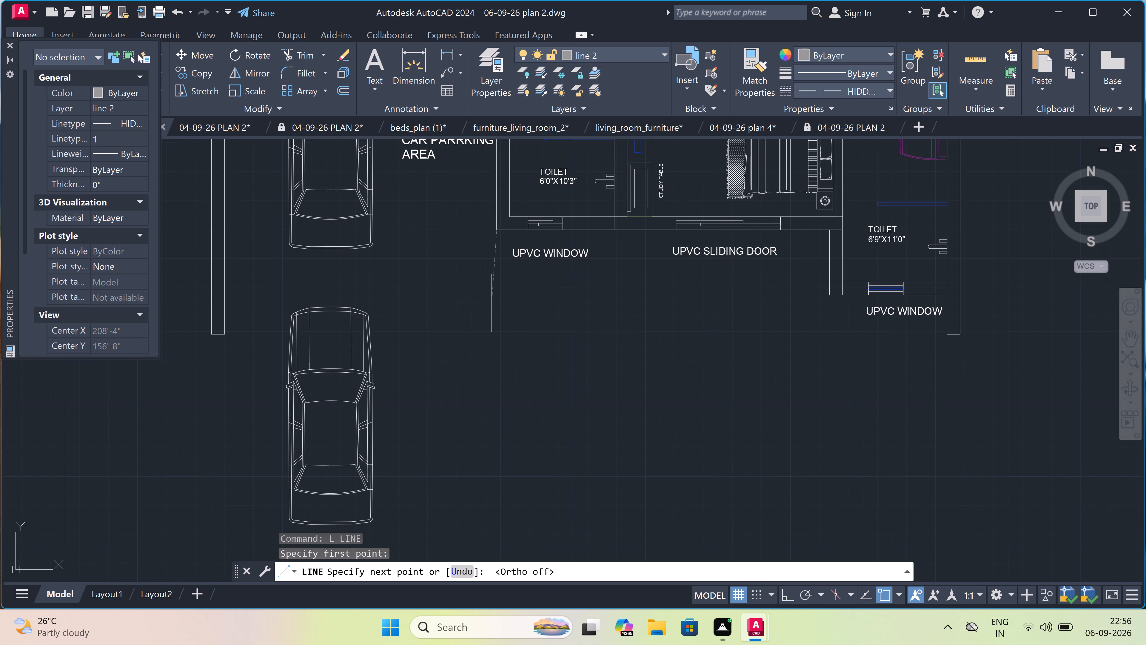
{"action": "key", "text": "F8"}
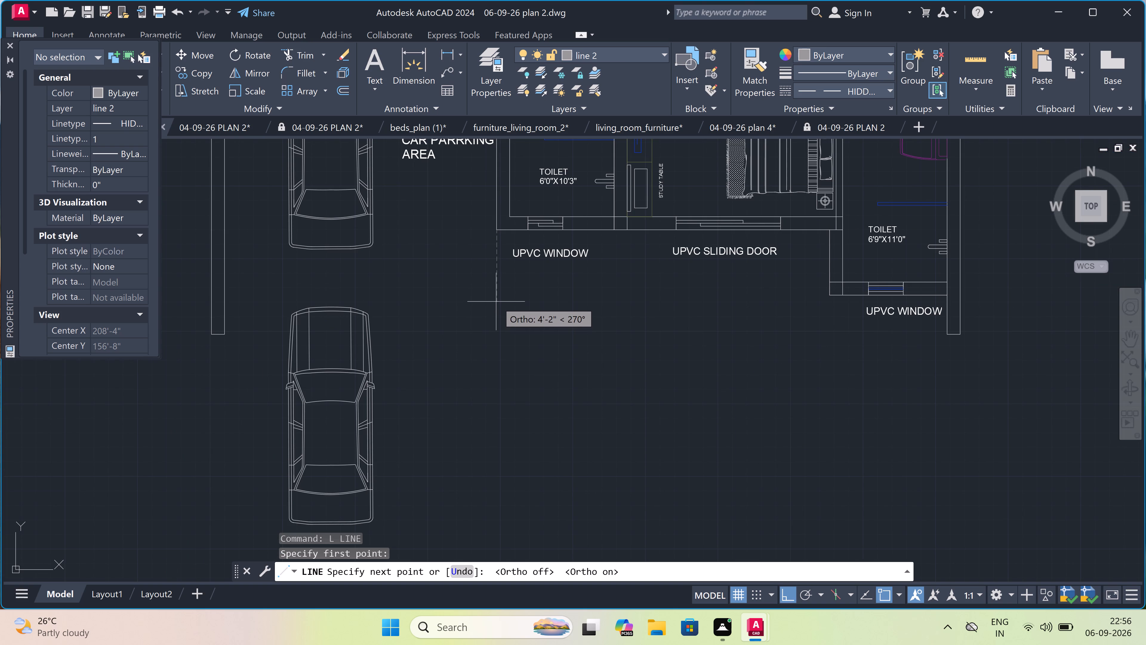
{"action": "left_click", "coordinate": [497, 302]}
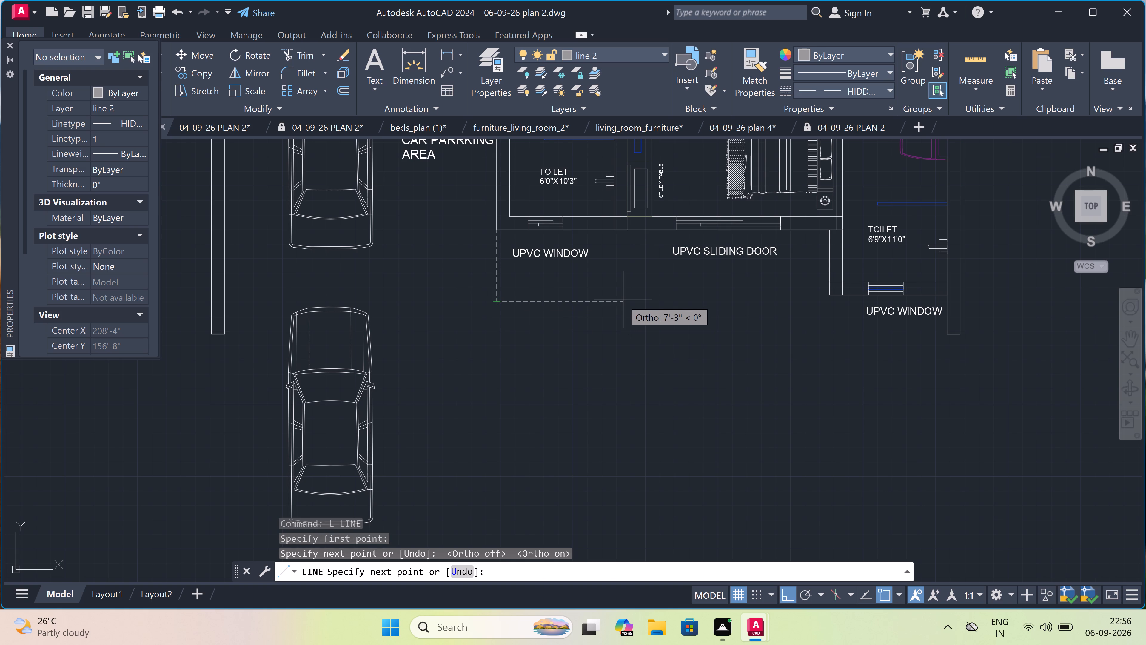
{"action": "double_click", "coordinate": [620, 300]}
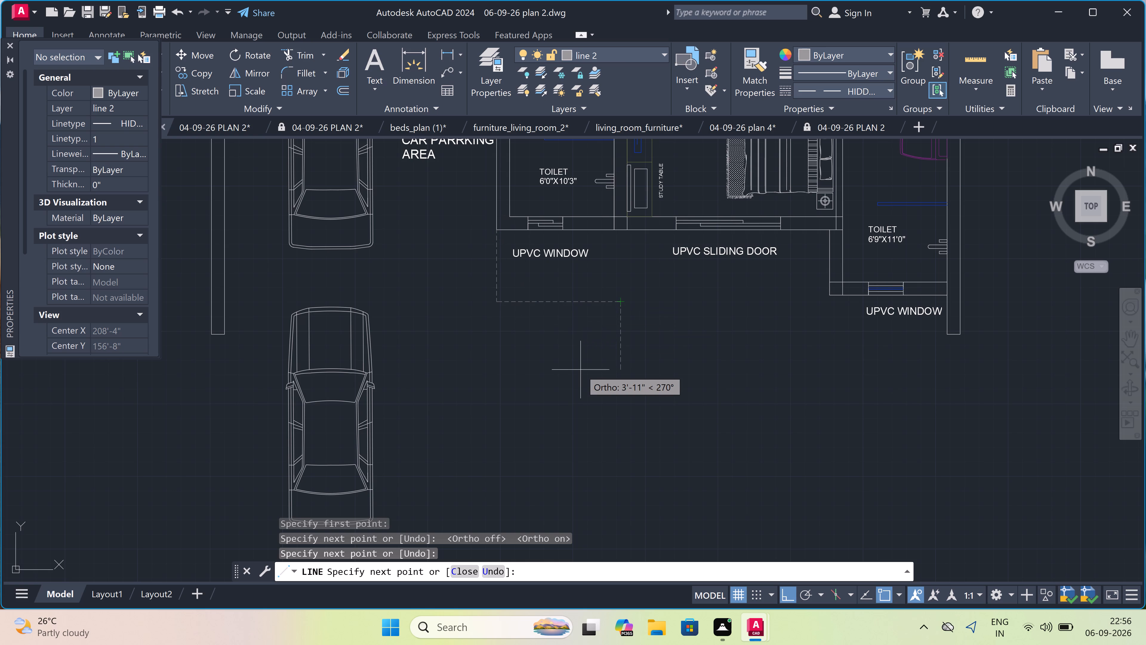
{"action": "scroll", "coordinate": [580, 370], "scroll_direction": "up", "scroll_amount": 1}
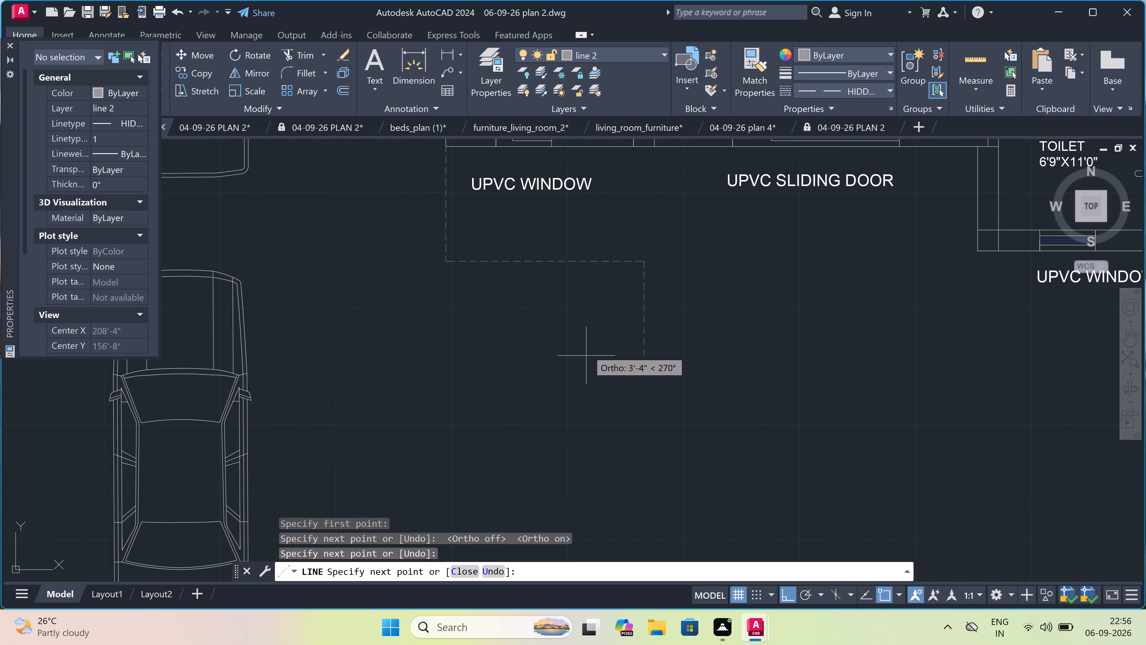
{"action": "left_click", "coordinate": [643, 325]}
{"action": "scroll", "coordinate": [643, 324], "scroll_direction": "down", "scroll_amount": 4}
{"action": "scroll", "coordinate": [724, 330], "scroll_direction": "up", "scroll_amount": 3}
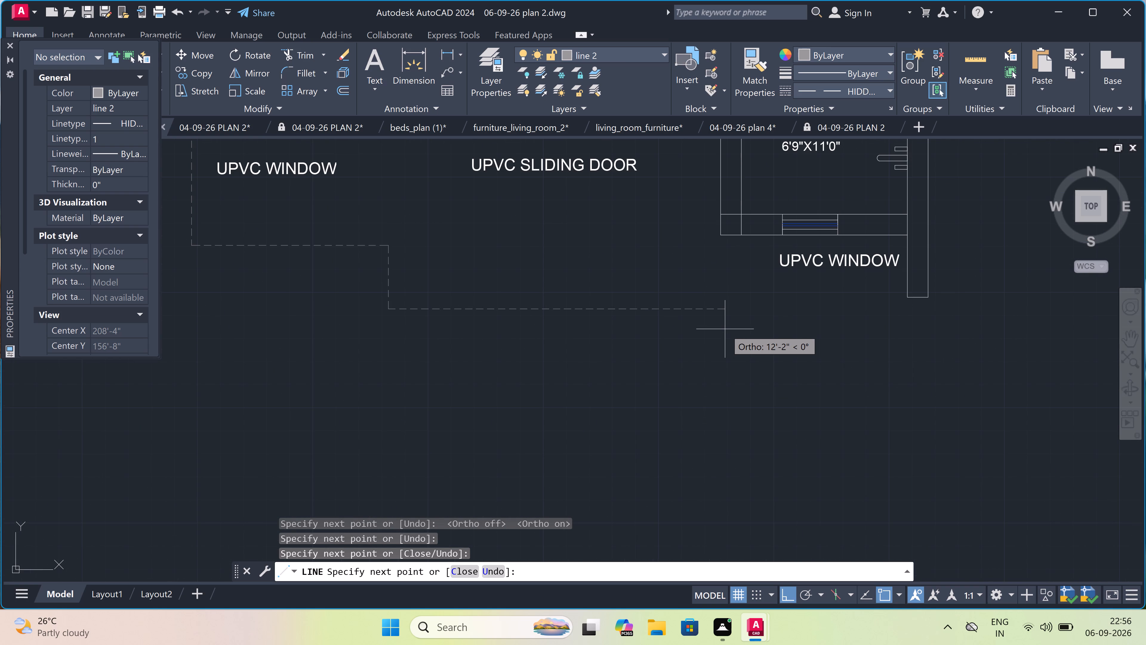
{"action": "scroll", "coordinate": [725, 329], "scroll_direction": "up", "scroll_amount": 2}
{"action": "scroll", "coordinate": [735, 329], "scroll_direction": "down", "scroll_amount": 2}
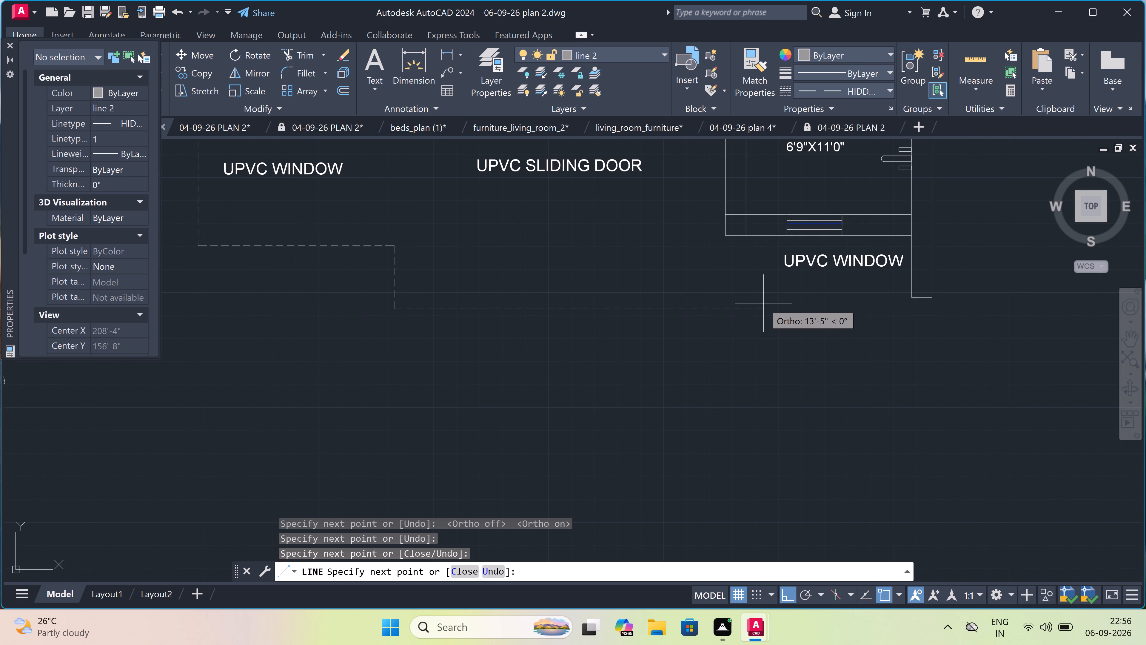
{"action": "left_click", "coordinate": [762, 309]}
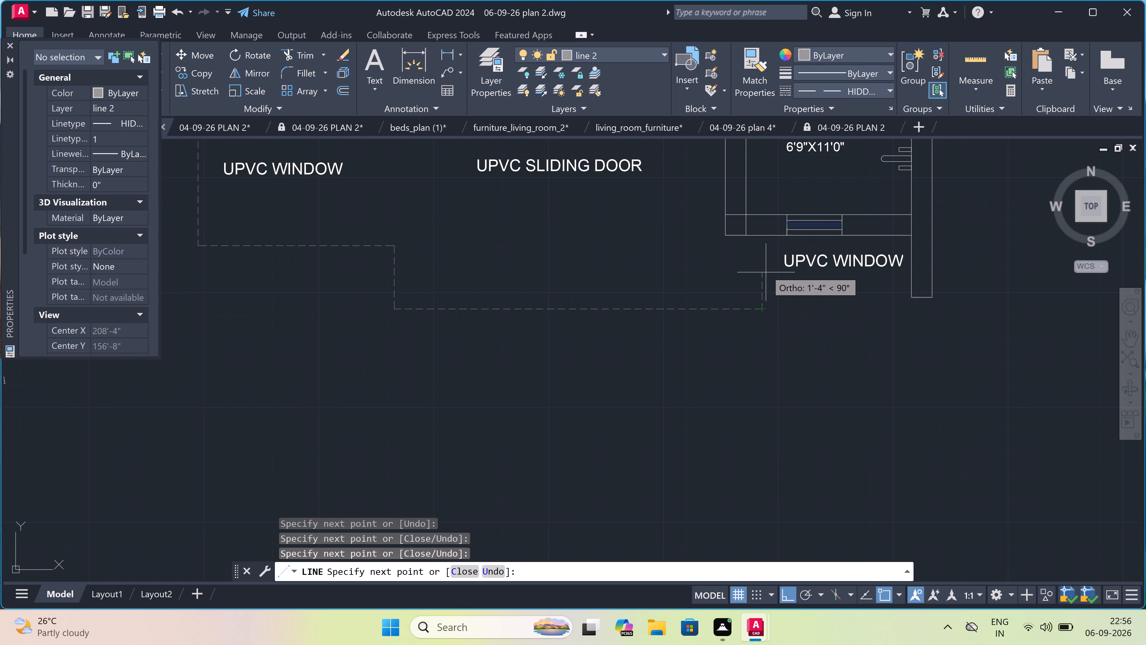
{"action": "left_click", "coordinate": [765, 236]}
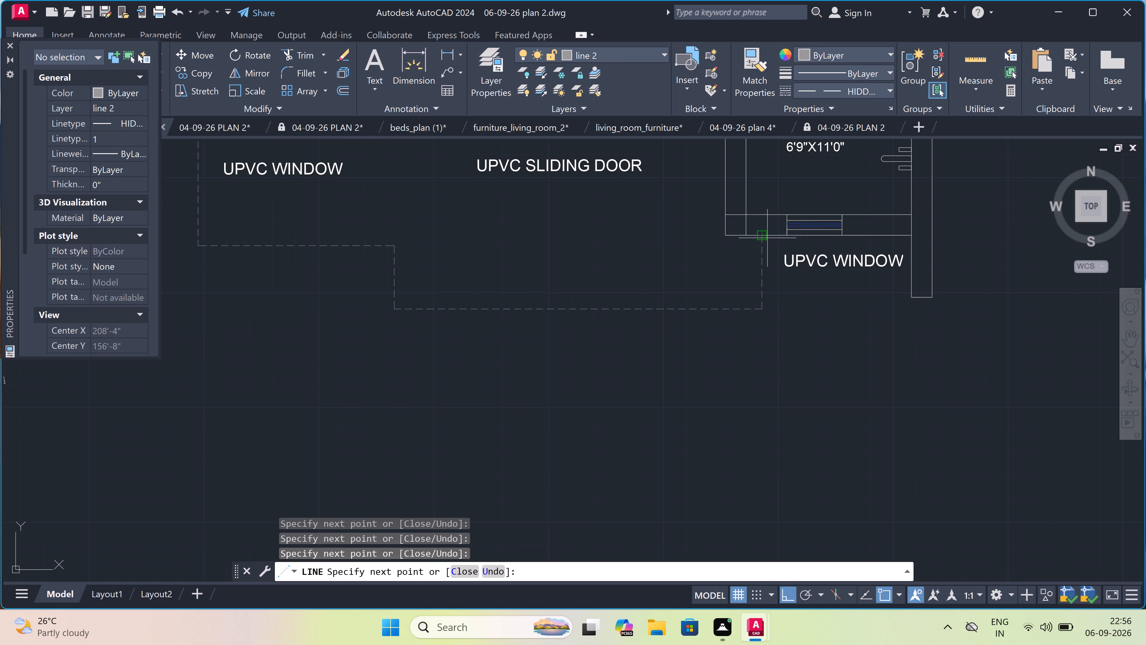
{"action": "key", "text": "Escape"}
Draw a horizontal dashed line from the stepped outline's west edge to the inner face of the west boundary wall.
{"action": "scroll", "coordinate": [783, 243], "scroll_direction": "down", "scroll_amount": 3}
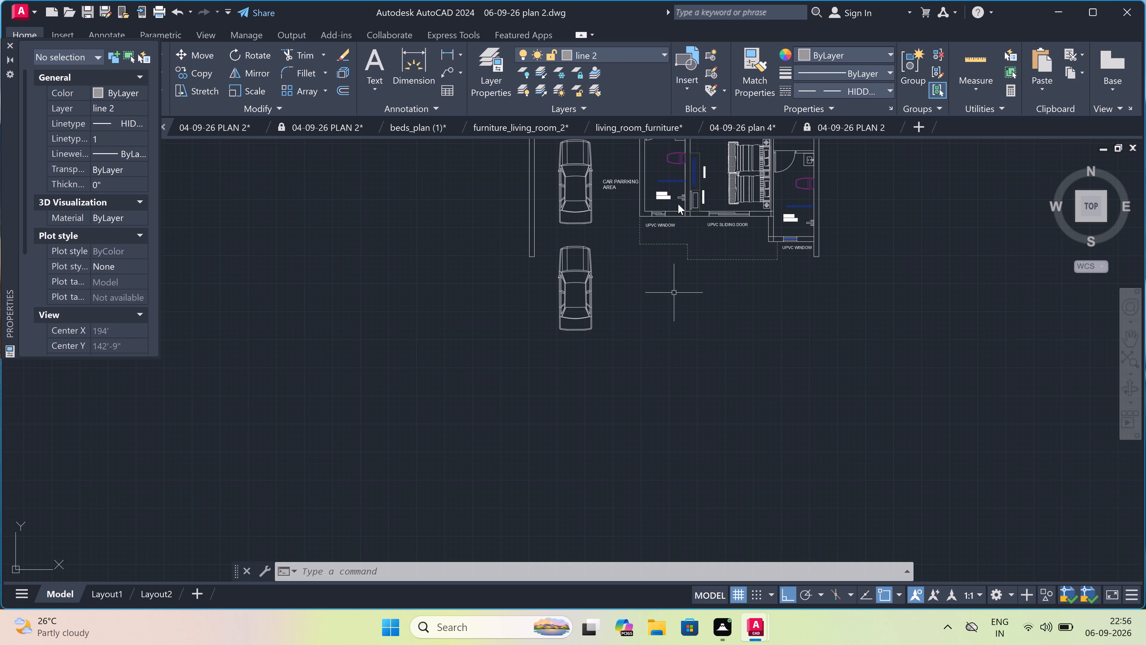
{"action": "scroll", "coordinate": [580, 193], "scroll_direction": "up", "scroll_amount": 1}
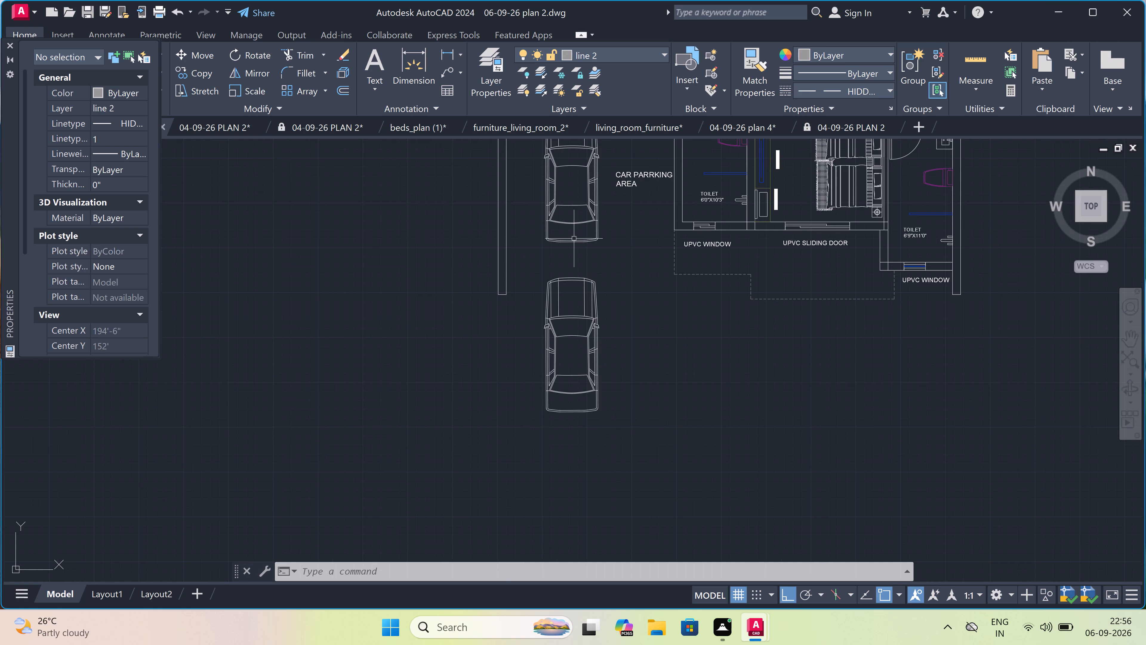
{"action": "scroll", "coordinate": [575, 243], "scroll_direction": "up", "scroll_amount": 2}
{"action": "type", "text": "L"}
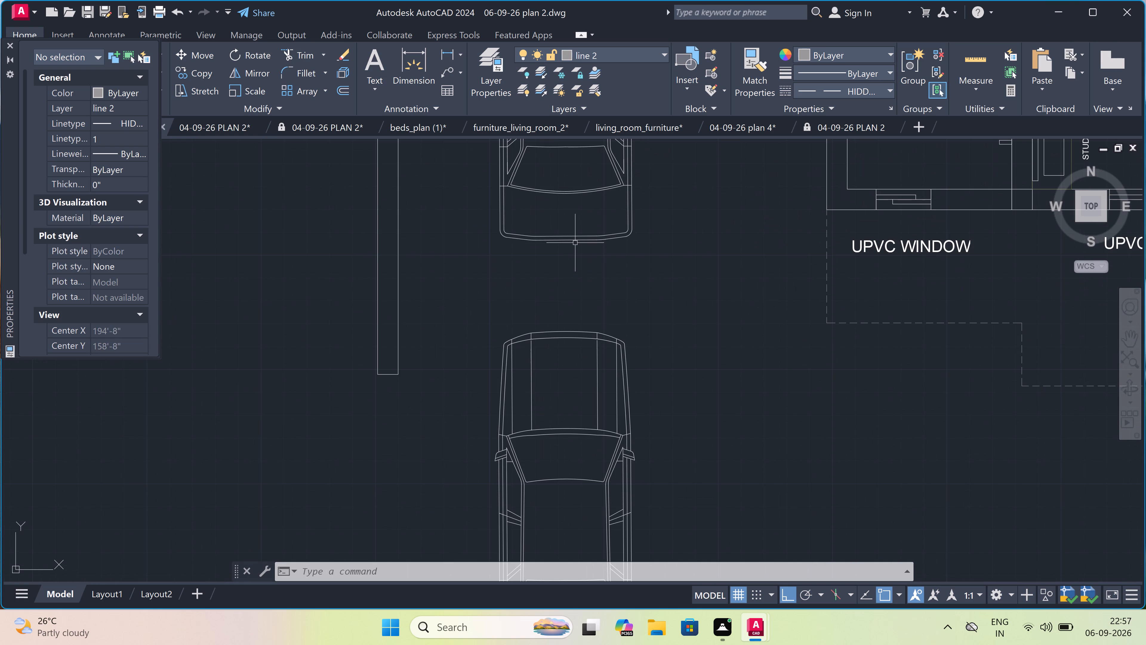
{"action": "key", "text": "space"}
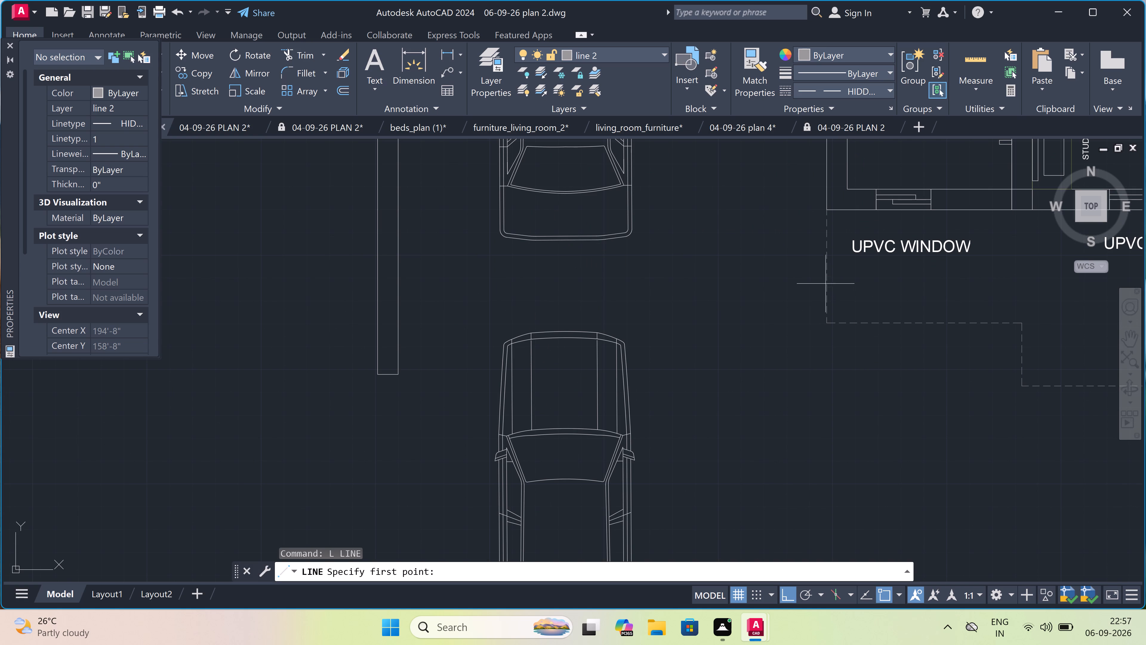
{"action": "left_click_drag", "start_coordinate": [825, 292], "coordinate": [824, 295]}
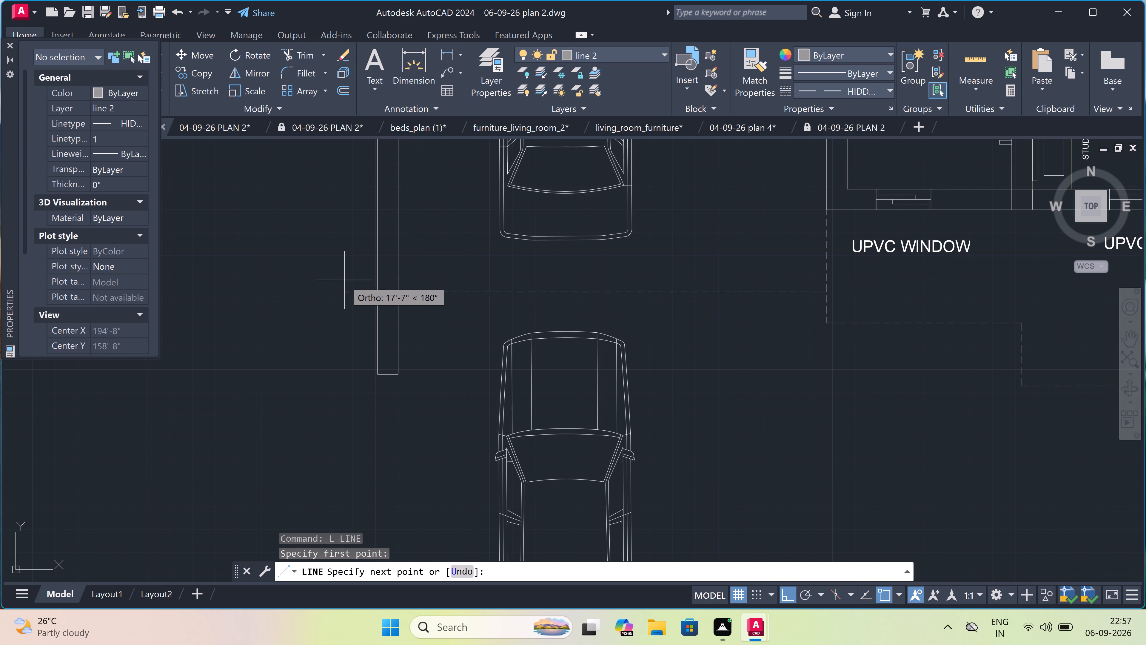
{"action": "left_click", "coordinate": [394, 296]}
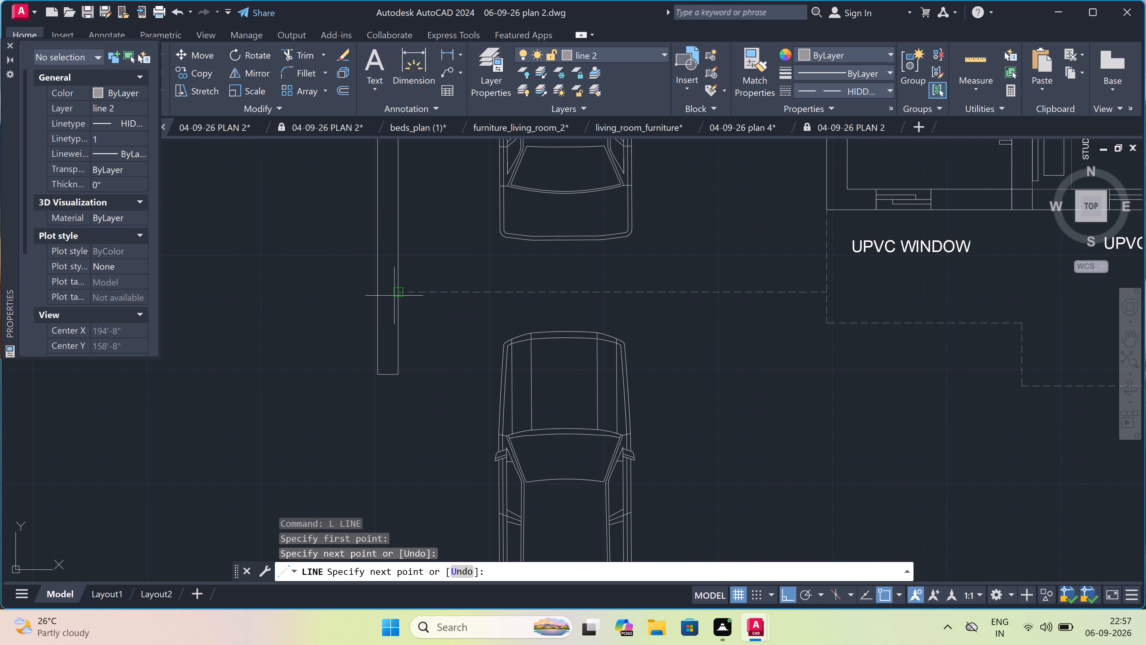
{"action": "key", "text": "Escape"}
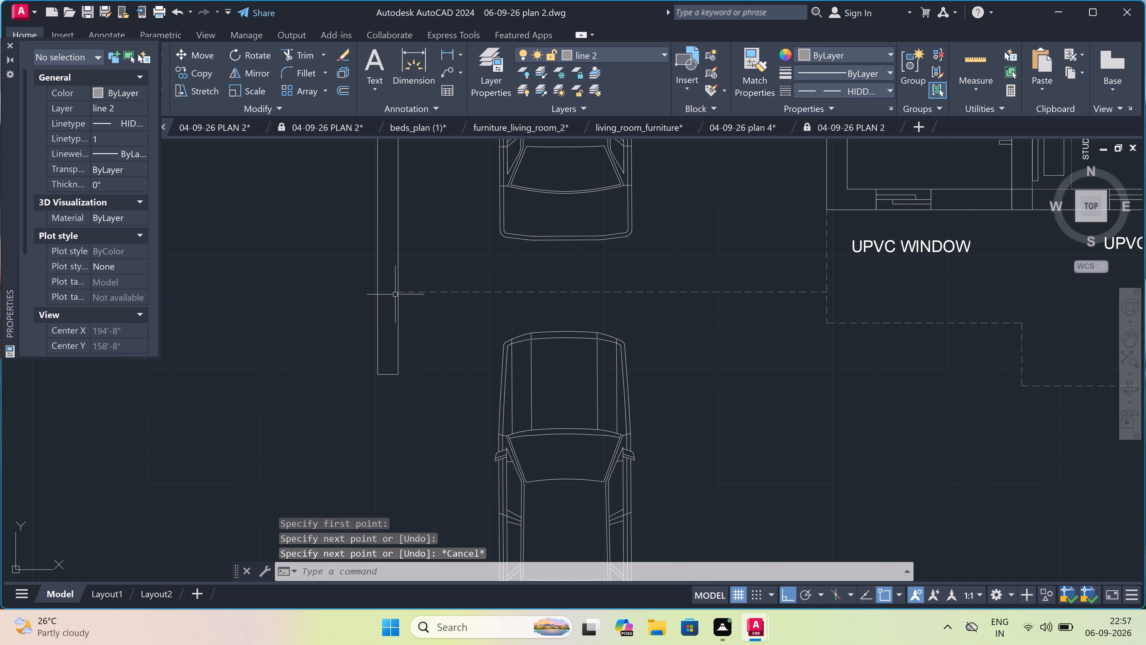
Set the current linetype to ByBlock and make layer 0 the current layer.
{"action": "scroll", "coordinate": [396, 293], "scroll_direction": "down", "scroll_amount": 3}
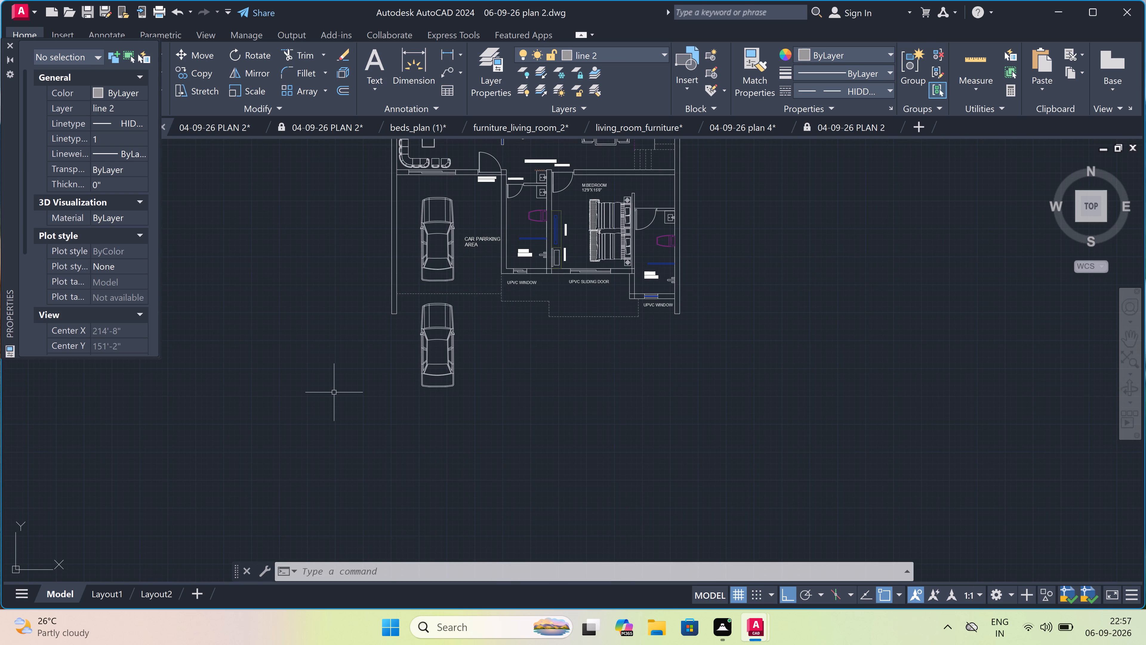
{"action": "type", "text": "L"}
{"action": "key", "text": "space"}
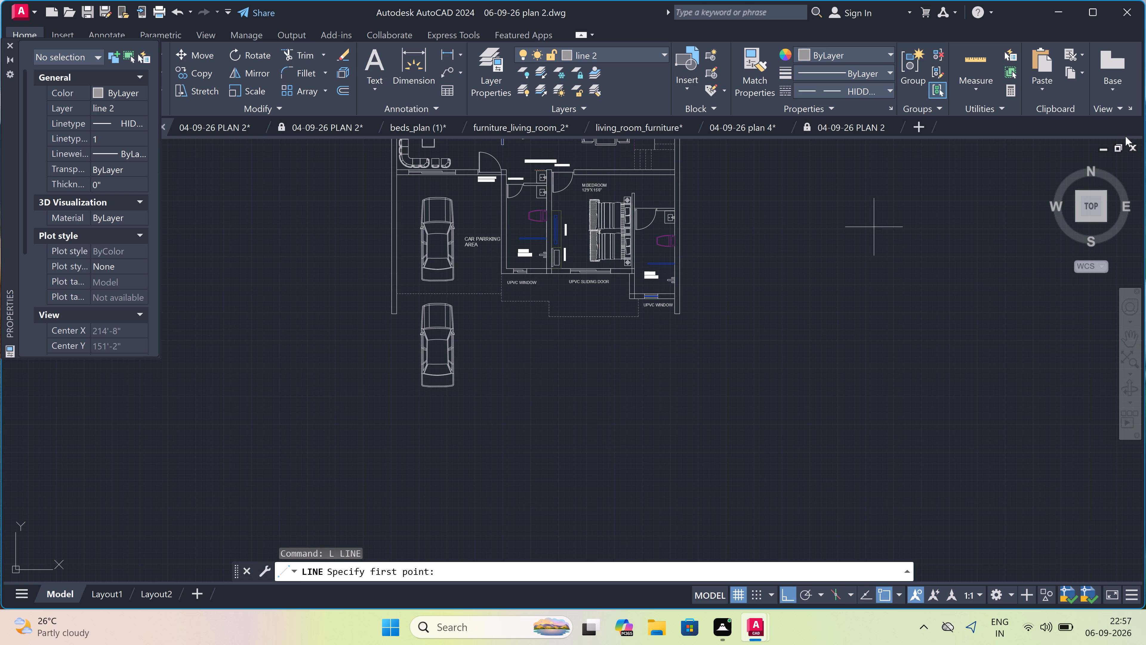
{"action": "left_click", "coordinate": [861, 90]}
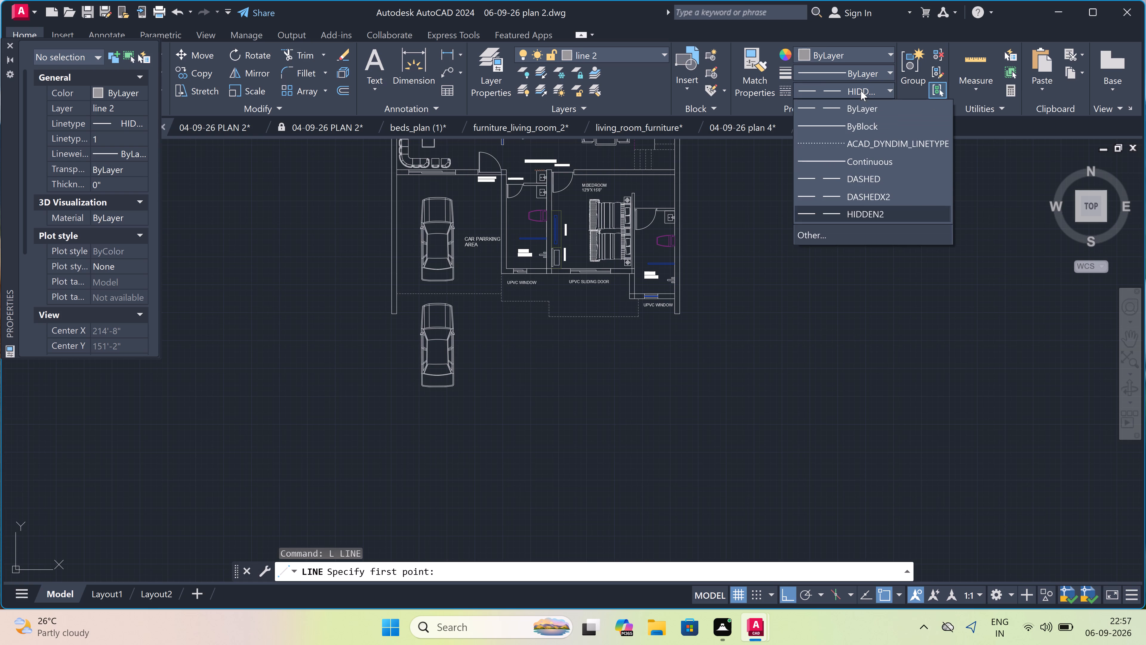
{"action": "left_click", "coordinate": [856, 122]}
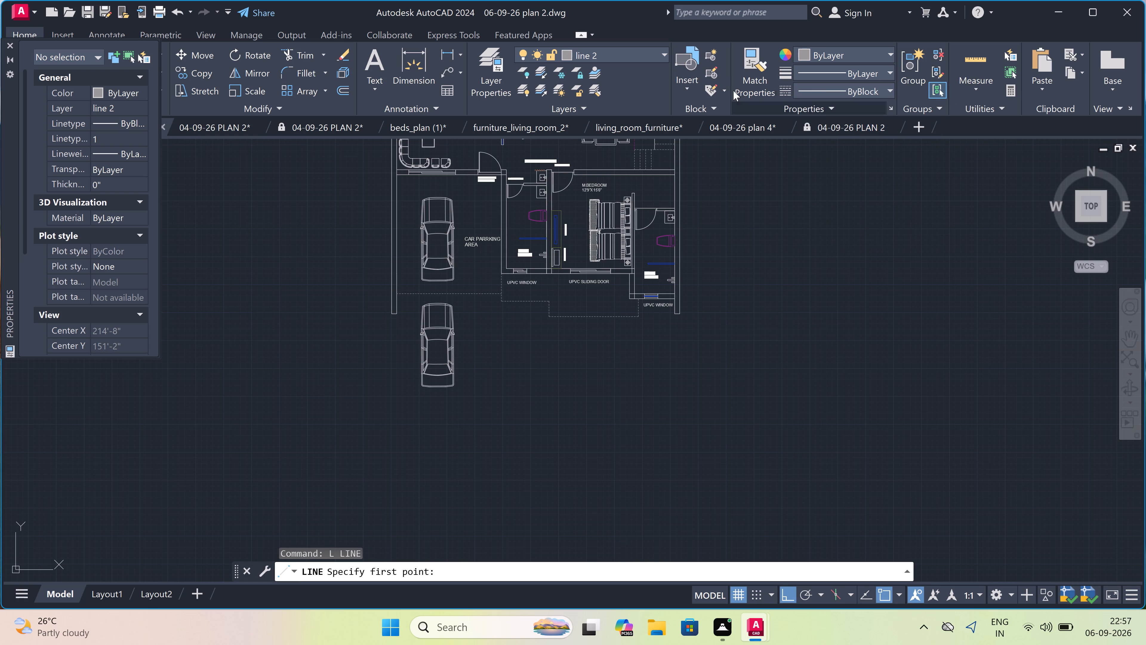
{"action": "left_click", "coordinate": [637, 45]}
{"action": "double_click", "coordinate": [635, 50]}
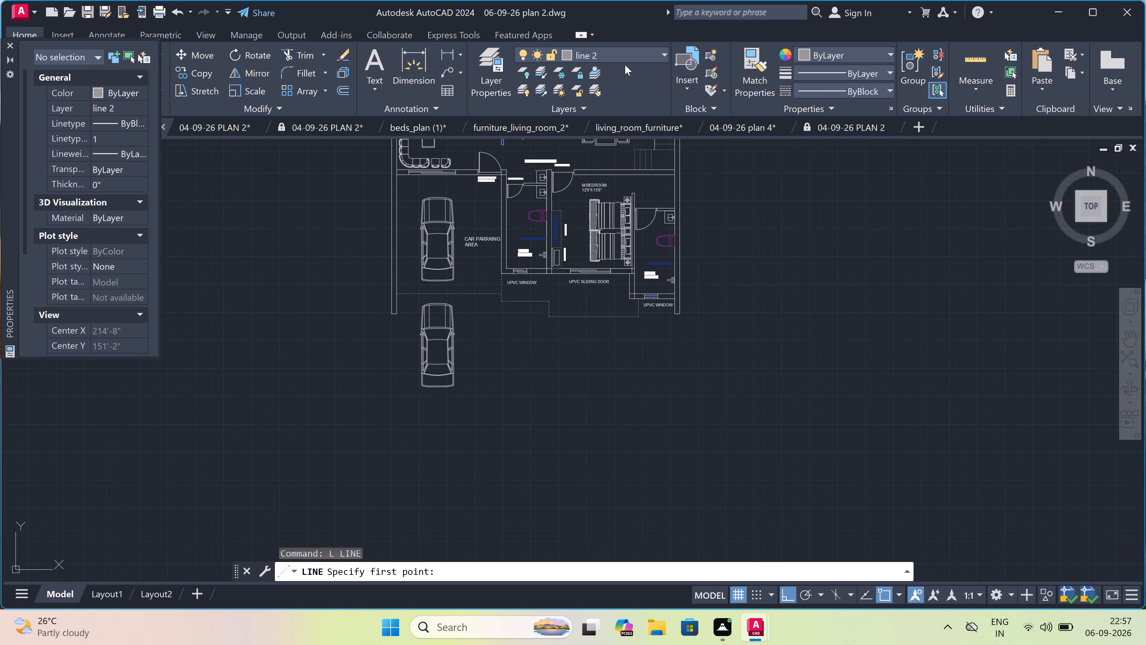
{"action": "left_click", "coordinate": [622, 50]}
{"action": "left_click", "coordinate": [606, 74]}
Extend the west boundary wall about 17'-10" south with lines along its outer face, across its width and back up its inner face.
{"action": "scroll", "coordinate": [387, 323], "scroll_direction": "up", "scroll_amount": 3}
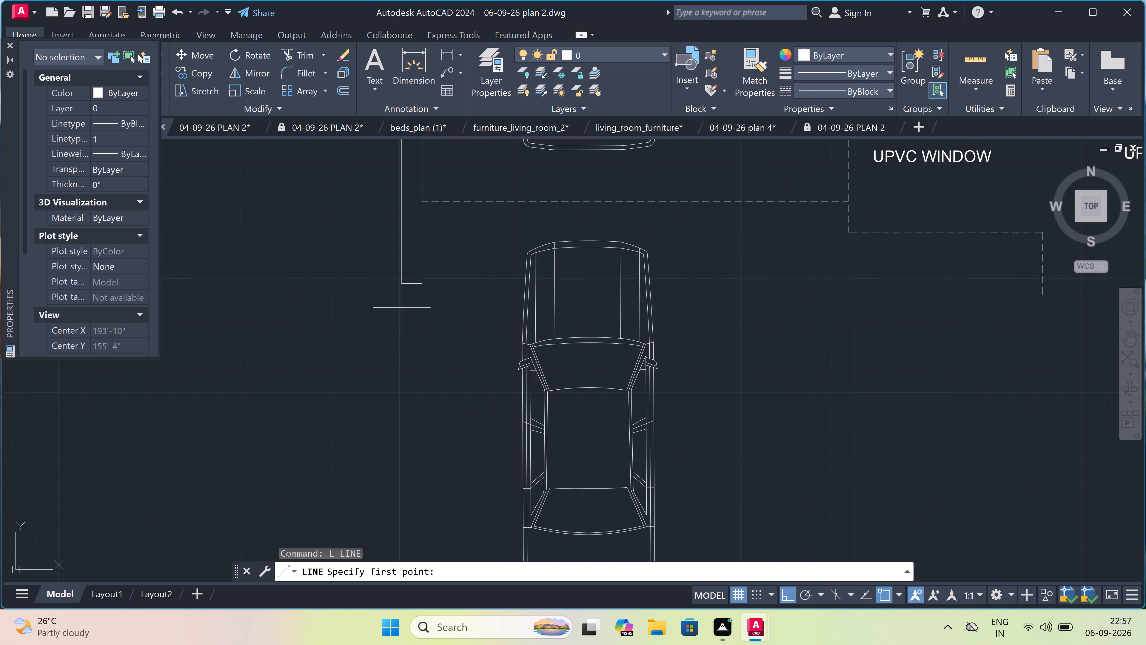
{"action": "left_click", "coordinate": [398, 280]}
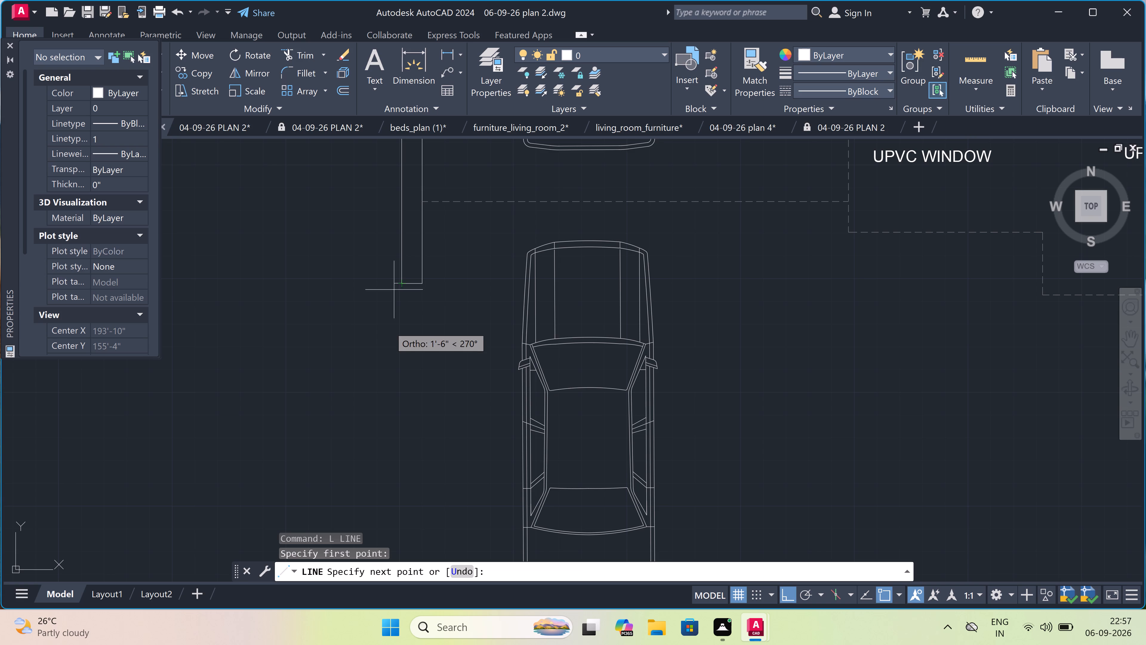
{"action": "scroll", "coordinate": [389, 325], "scroll_direction": "down", "scroll_amount": 4}
{"action": "scroll", "coordinate": [389, 394], "scroll_direction": "up", "scroll_amount": 2}
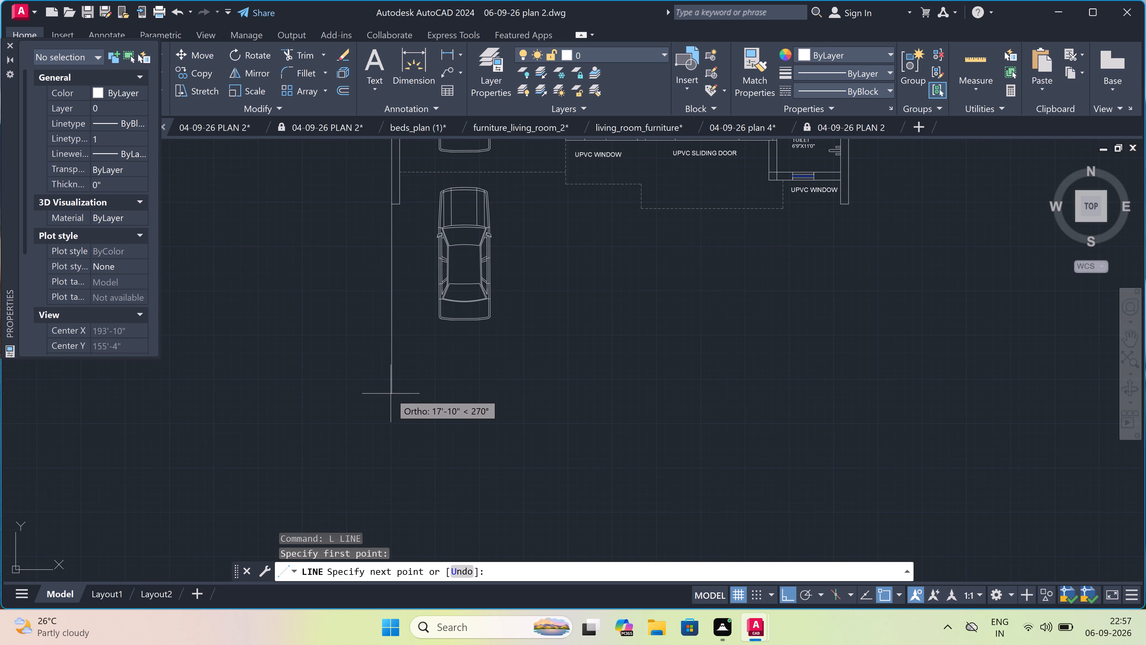
{"action": "left_click", "coordinate": [391, 394]}
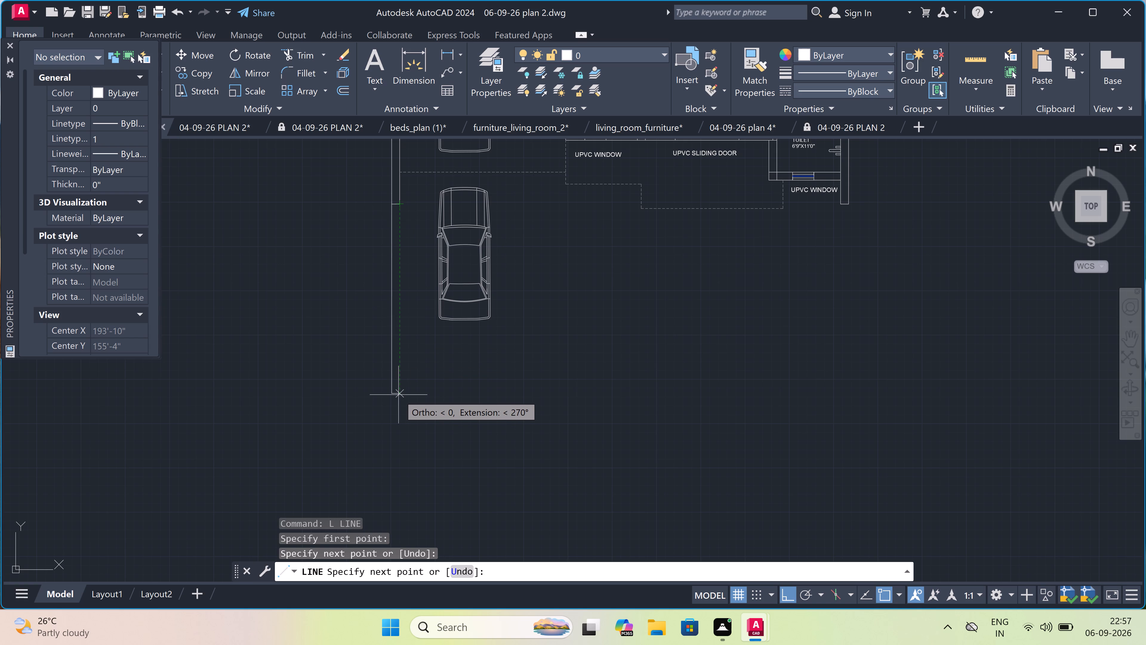
{"action": "scroll", "coordinate": [398, 394], "scroll_direction": "up", "scroll_amount": 1}
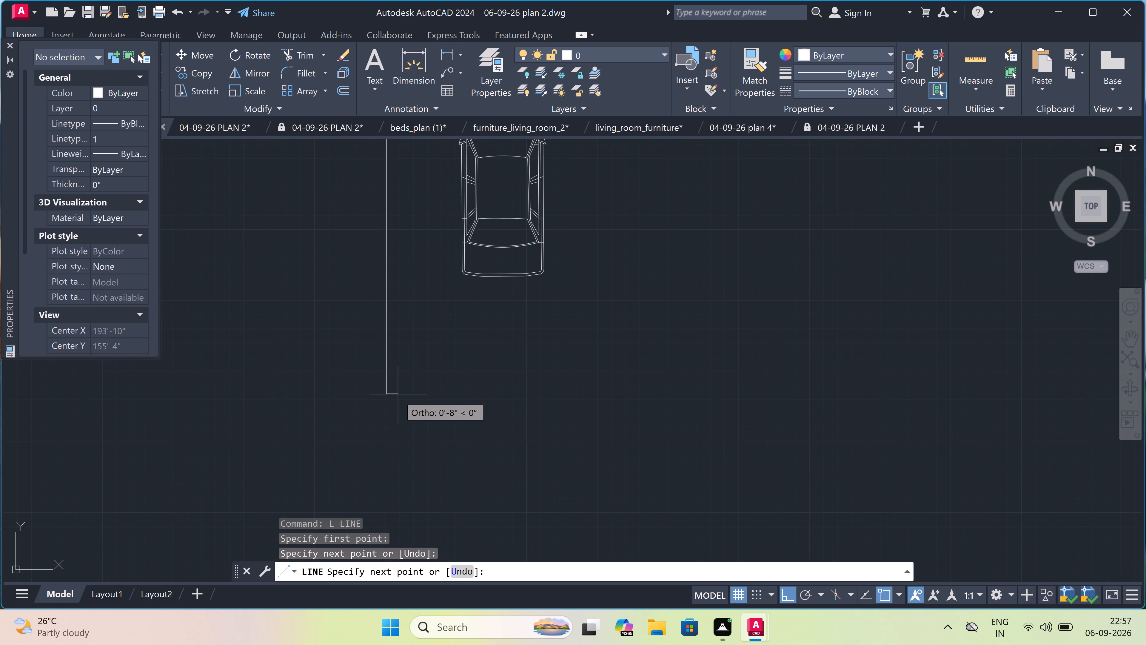
{"action": "scroll", "coordinate": [398, 395], "scroll_direction": "down", "scroll_amount": 1}
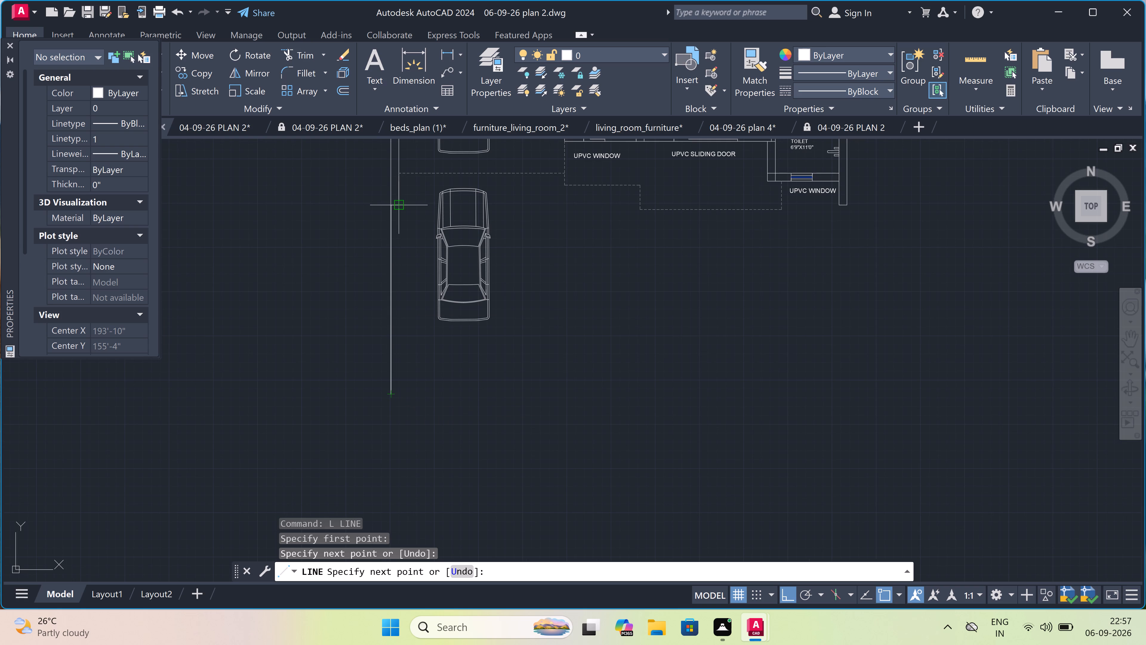
{"action": "left_click", "coordinate": [398, 394]}
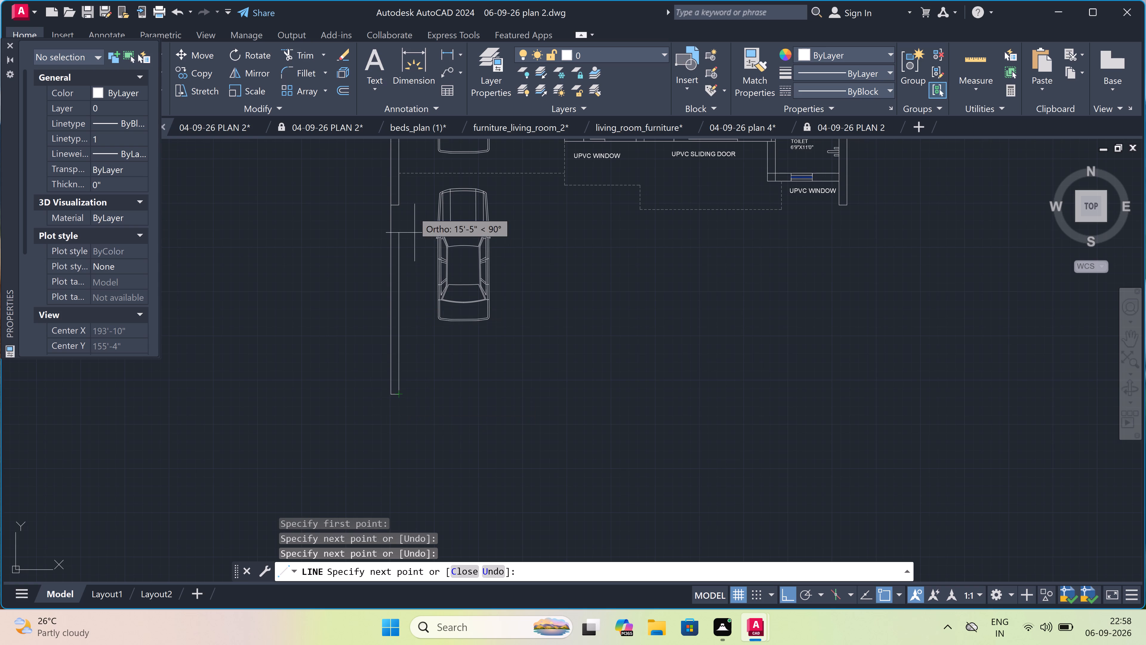
{"action": "scroll", "coordinate": [399, 203], "scroll_direction": "up", "scroll_amount": 3}
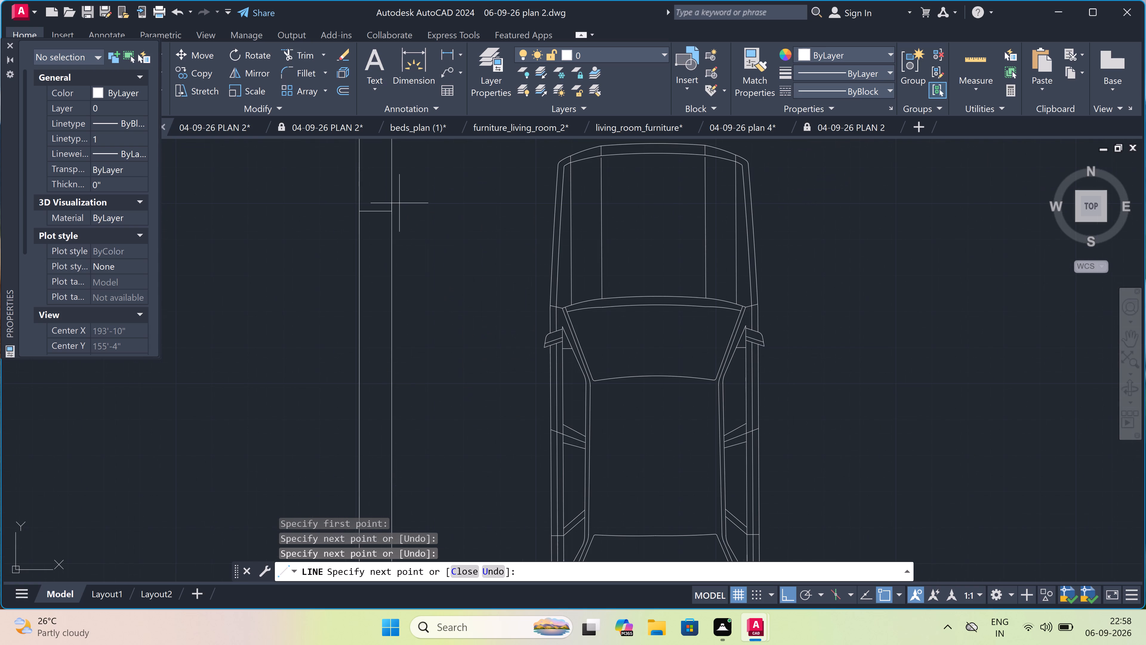
{"action": "left_click_drag", "start_coordinate": [390, 216], "coordinate": [390, 222]}
{"action": "key", "text": "Escape"}
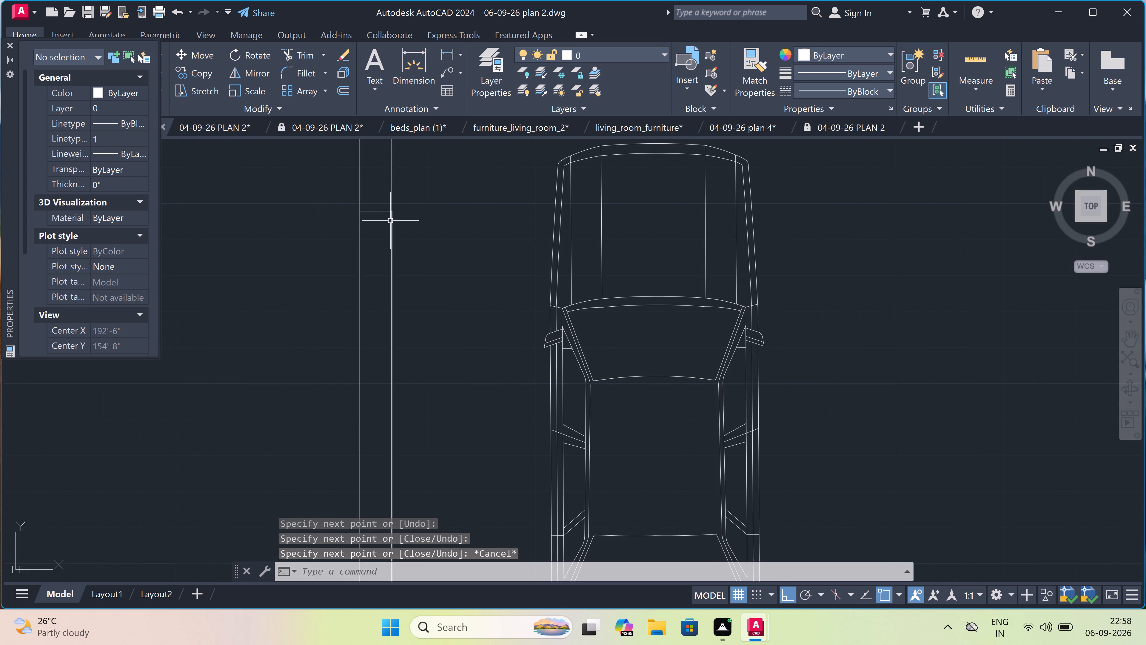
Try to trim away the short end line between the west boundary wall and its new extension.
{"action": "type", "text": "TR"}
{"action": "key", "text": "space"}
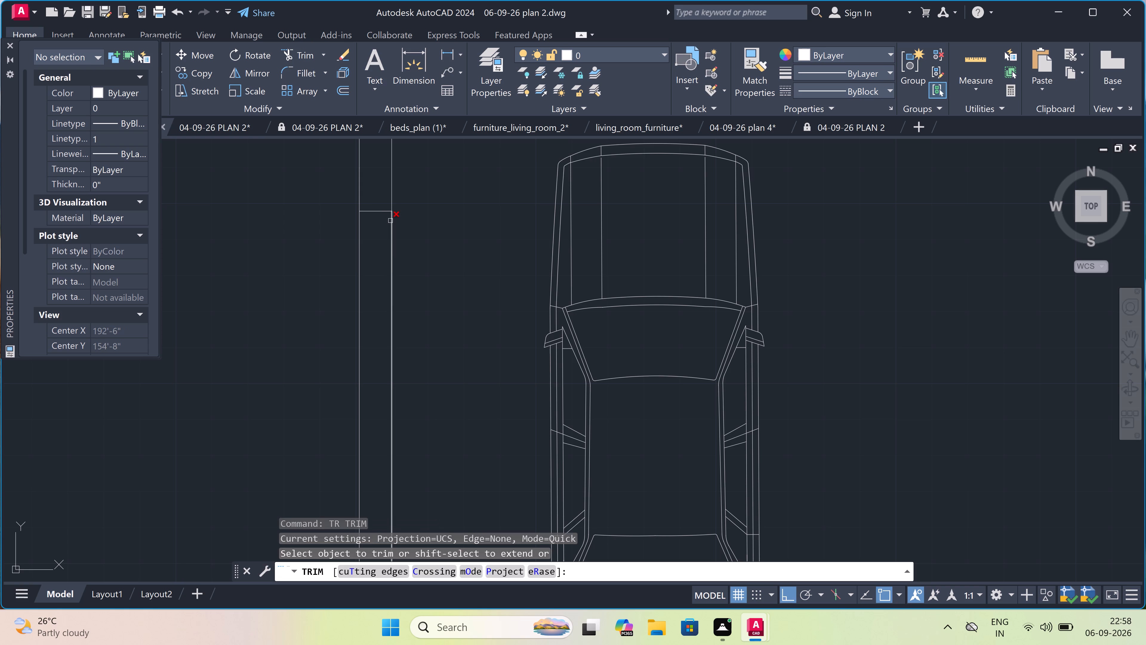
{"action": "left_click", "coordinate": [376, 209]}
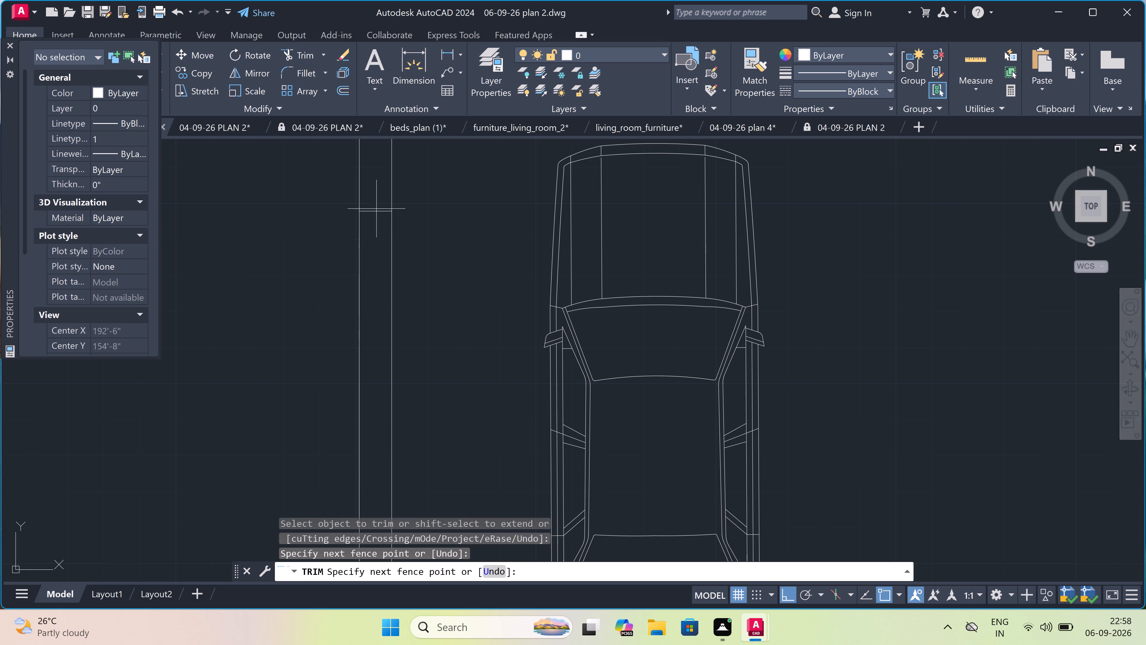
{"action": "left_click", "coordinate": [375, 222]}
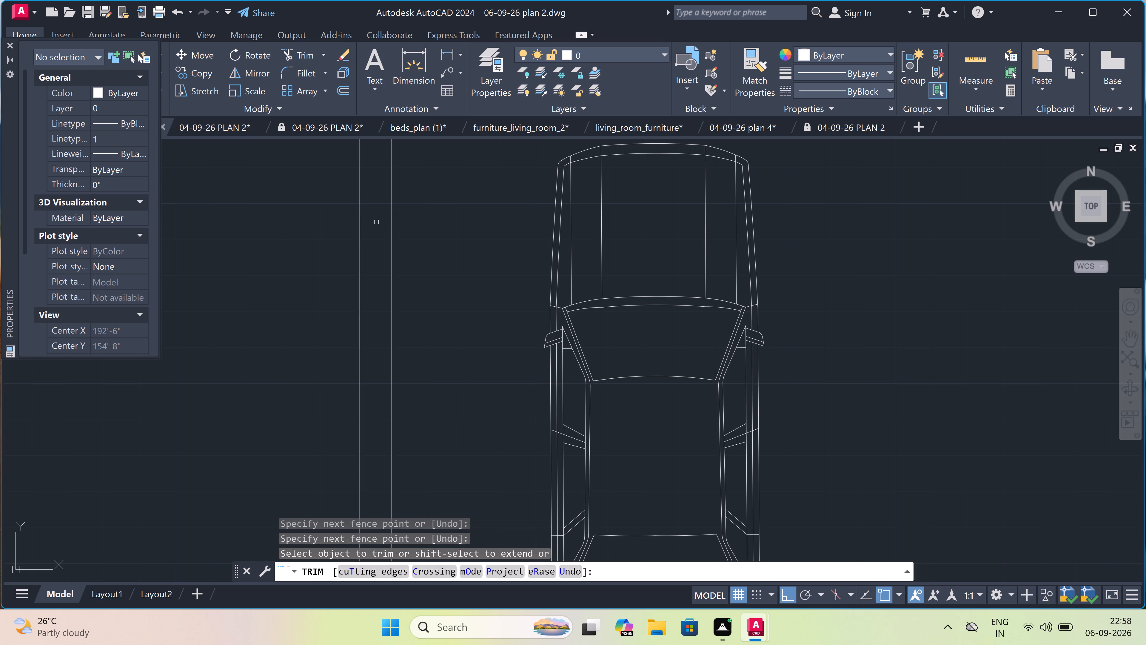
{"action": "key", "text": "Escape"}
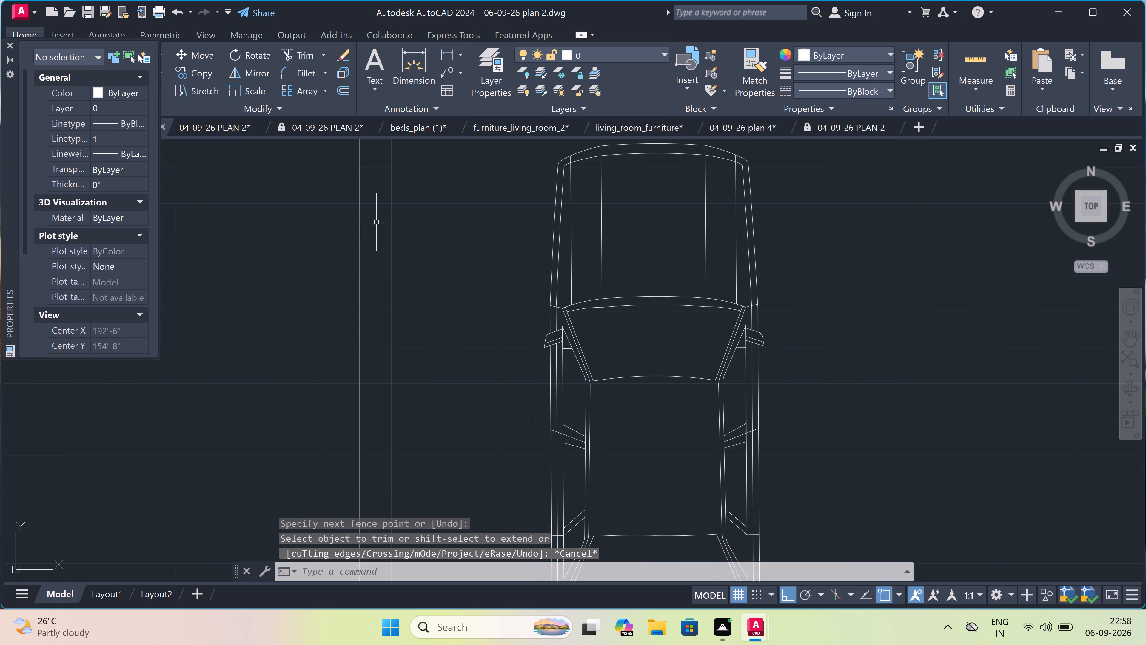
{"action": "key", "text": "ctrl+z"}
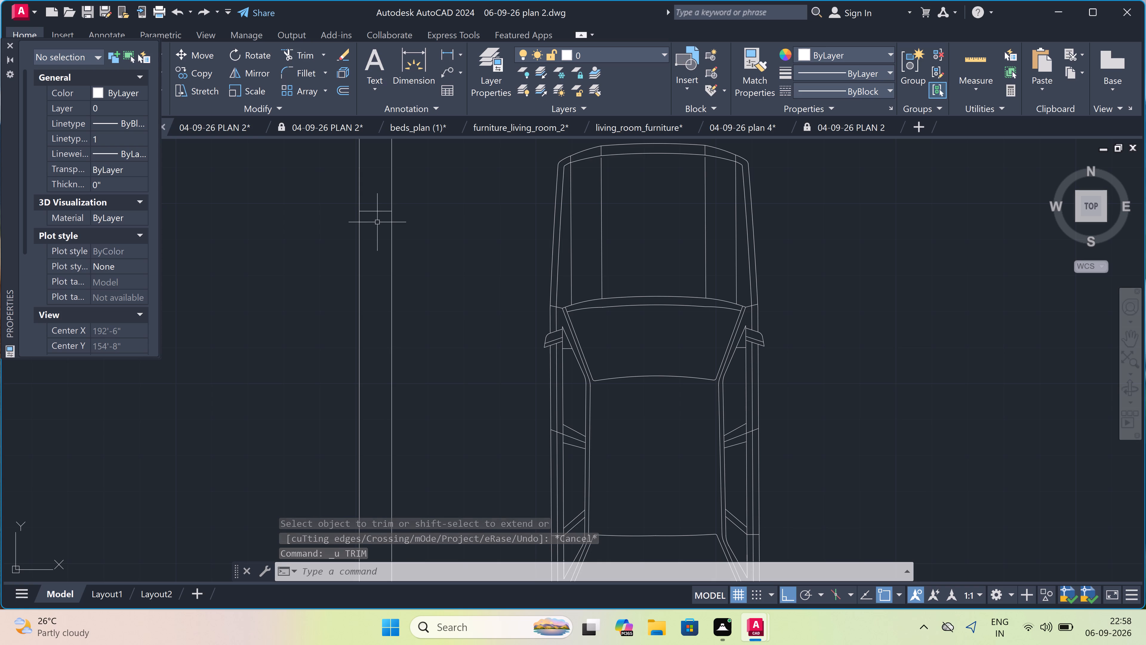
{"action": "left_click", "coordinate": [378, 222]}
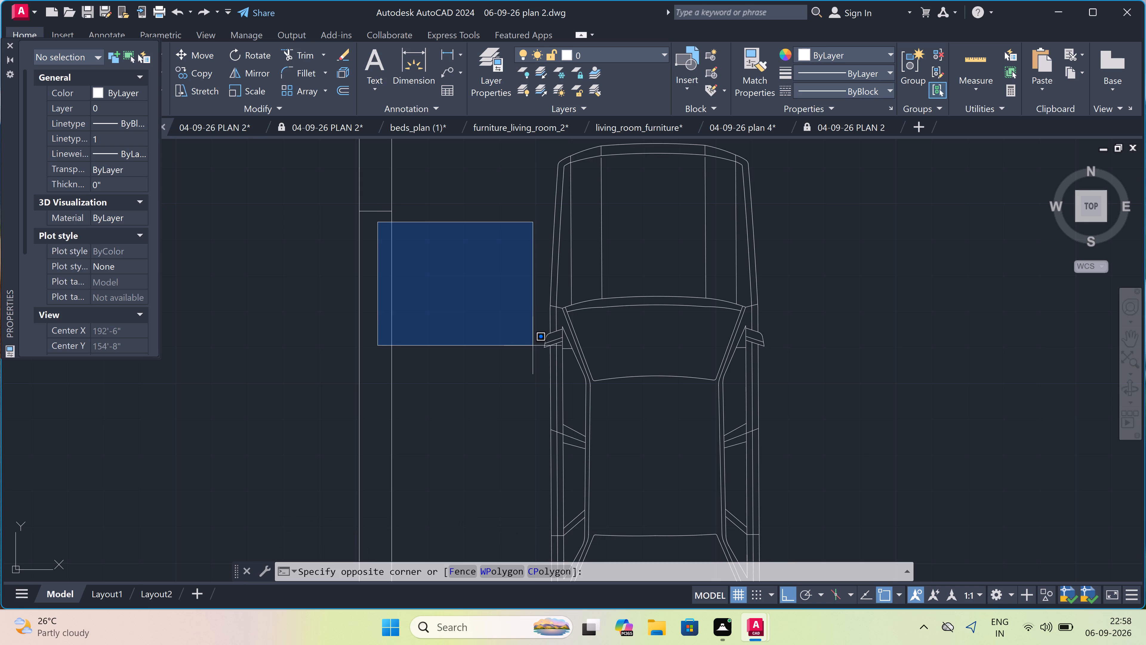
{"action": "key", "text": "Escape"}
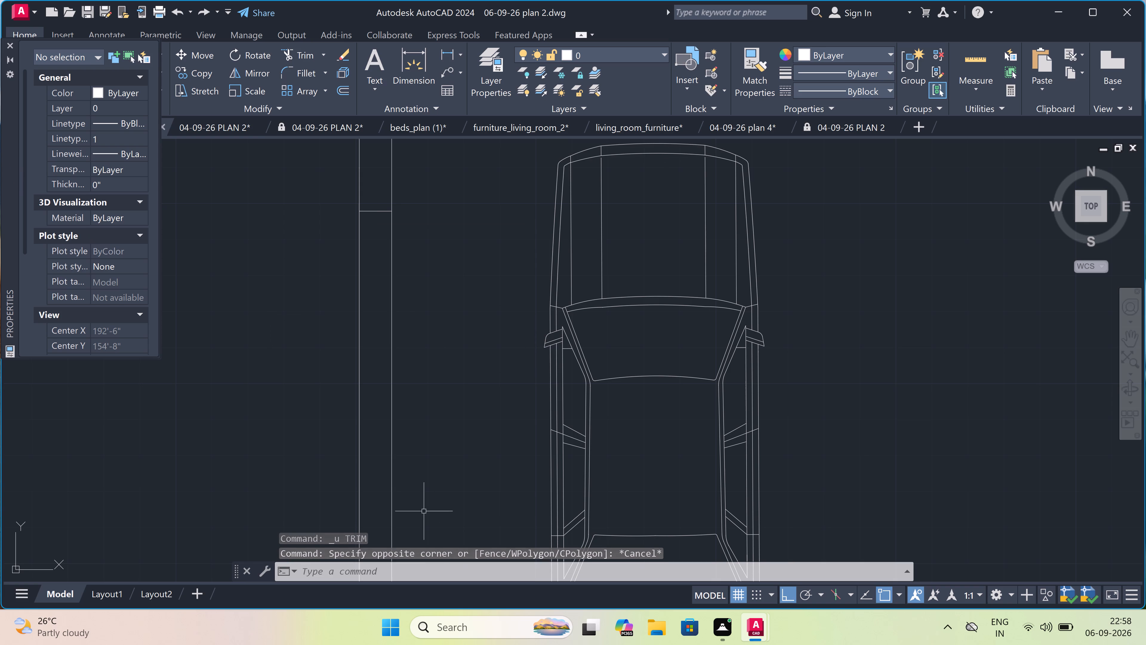
Draw a line from the east boundary wall's outer south corner about 17'-6" straight south, roughly level with the west wall extension's end.
{"action": "scroll", "coordinate": [480, 271], "scroll_direction": "down", "scroll_amount": 3}
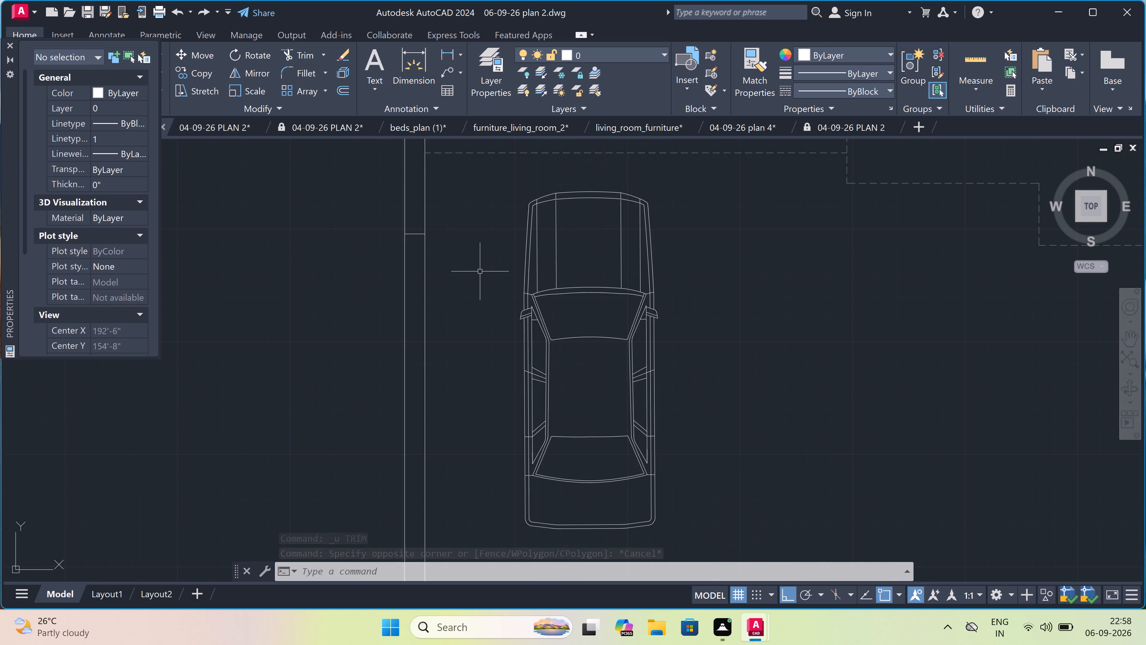
{"action": "scroll", "coordinate": [480, 271], "scroll_direction": "down", "scroll_amount": 1}
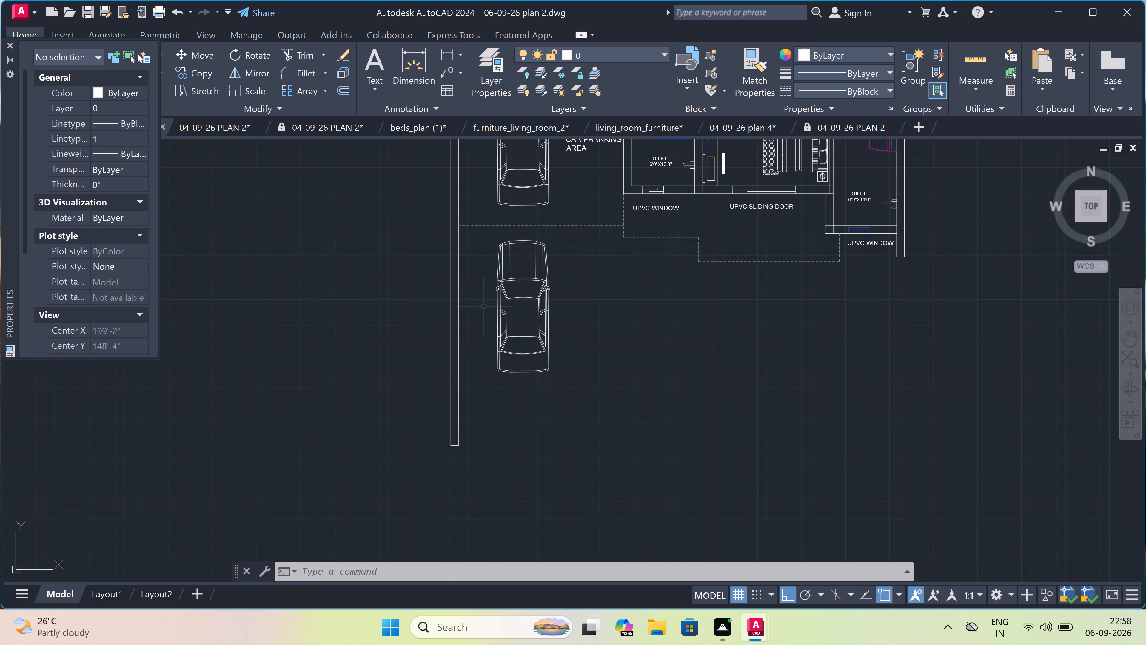
{"action": "scroll", "coordinate": [484, 306], "scroll_direction": "down", "scroll_amount": 2}
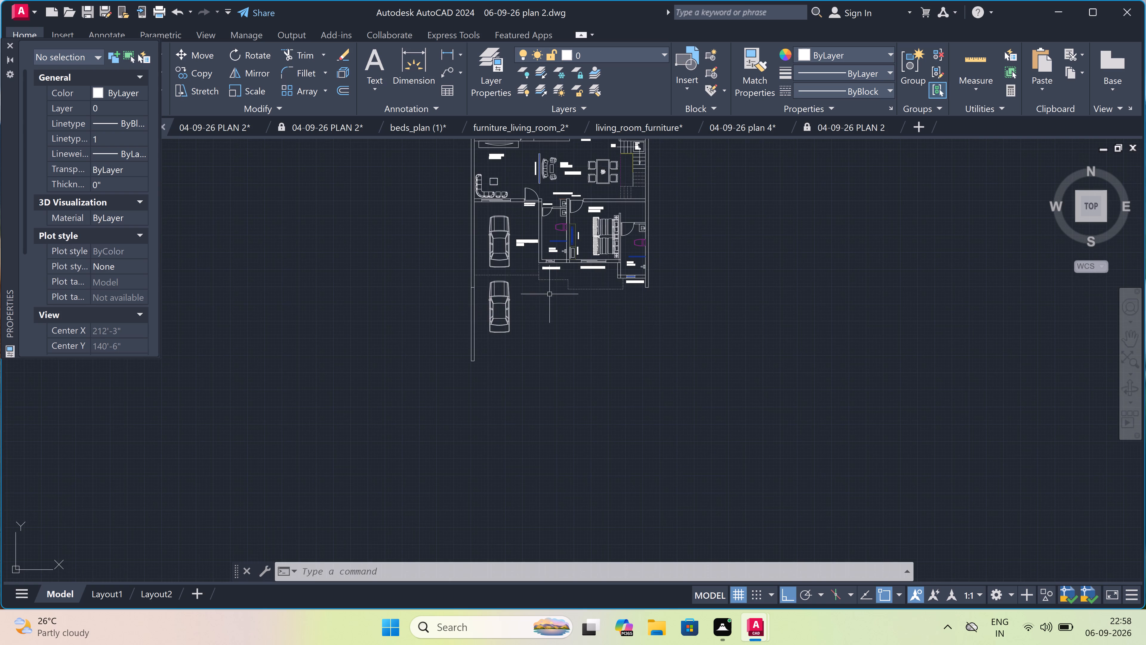
{"action": "scroll", "coordinate": [636, 287], "scroll_direction": "up", "scroll_amount": 3}
{"action": "scroll", "coordinate": [637, 287], "scroll_direction": "down", "scroll_amount": 1}
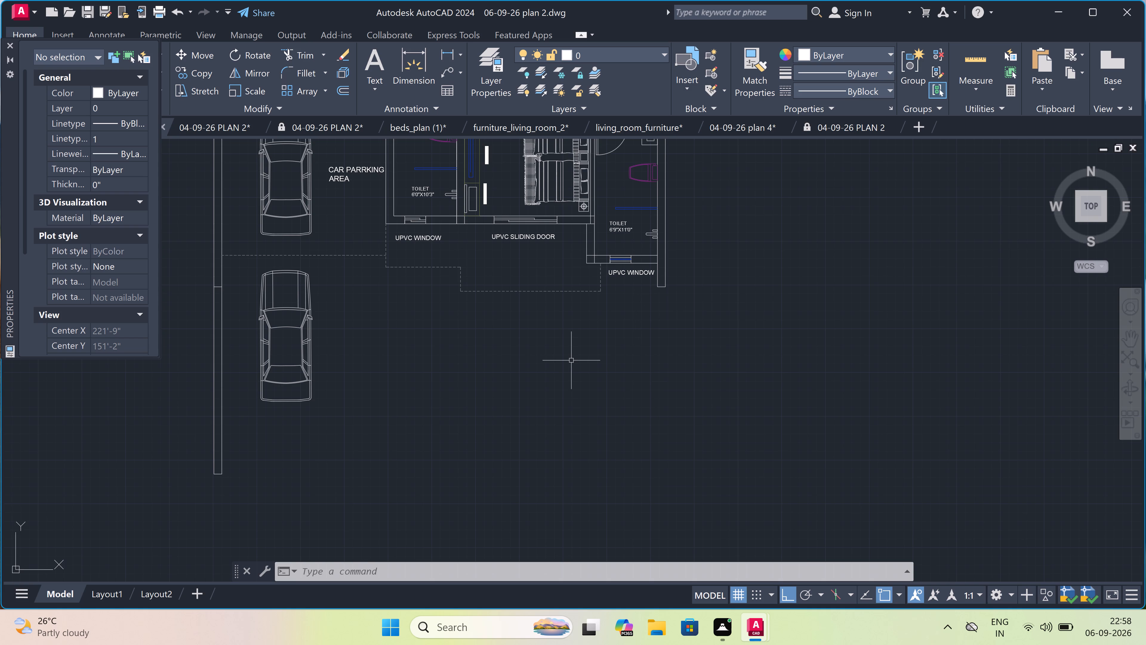
{"action": "type", "text": "L"}
{"action": "key", "text": "space"}
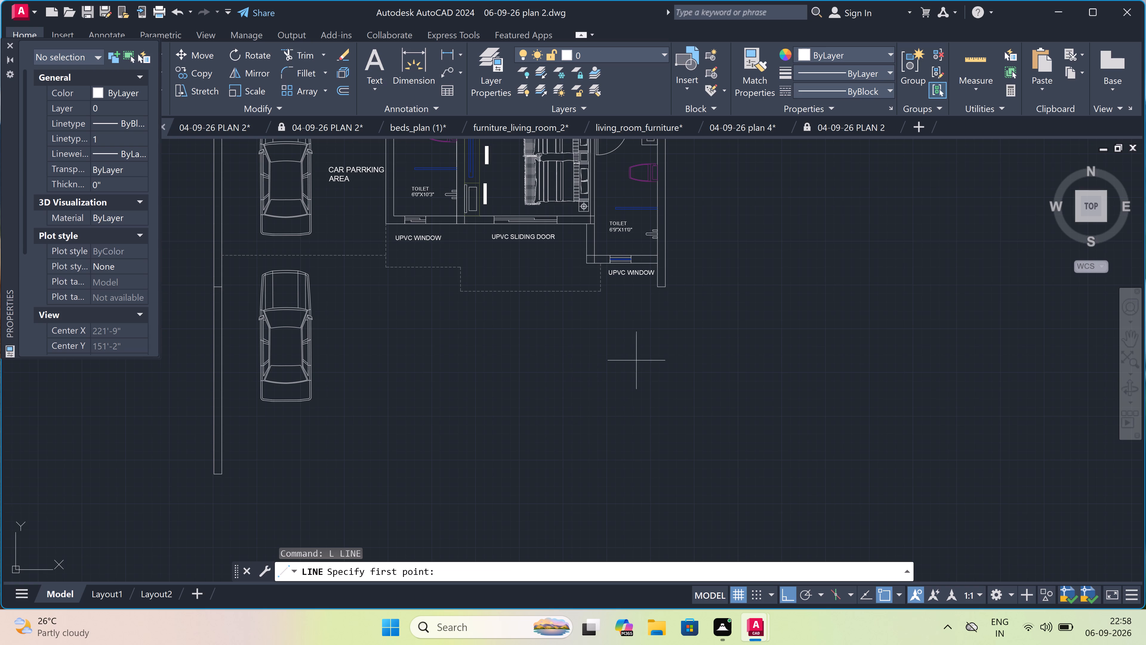
{"action": "double_click", "coordinate": [666, 285]}
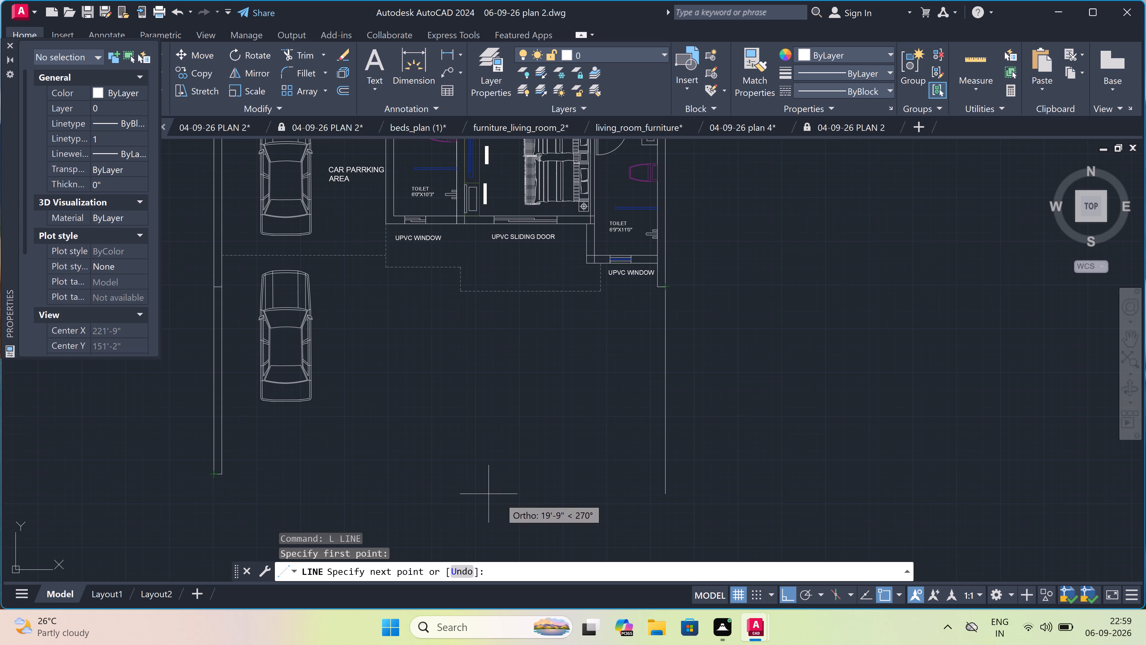
{"action": "scroll", "coordinate": [666, 483], "scroll_direction": "up", "scroll_amount": 3}
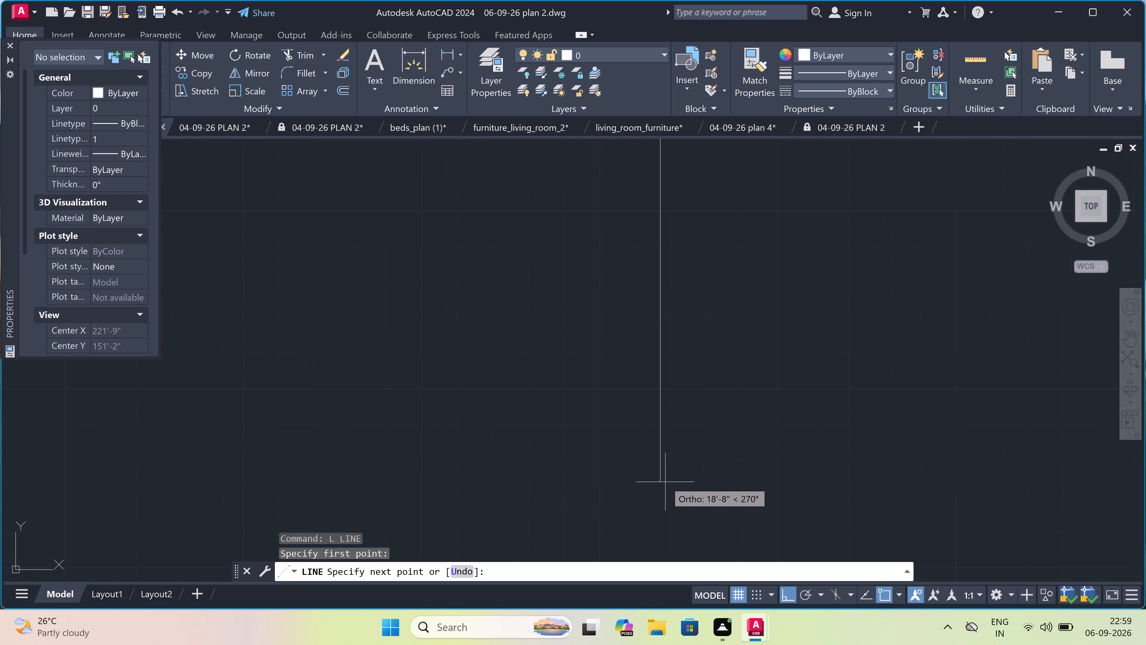
{"action": "scroll", "coordinate": [657, 468], "scroll_direction": "down", "scroll_amount": 3}
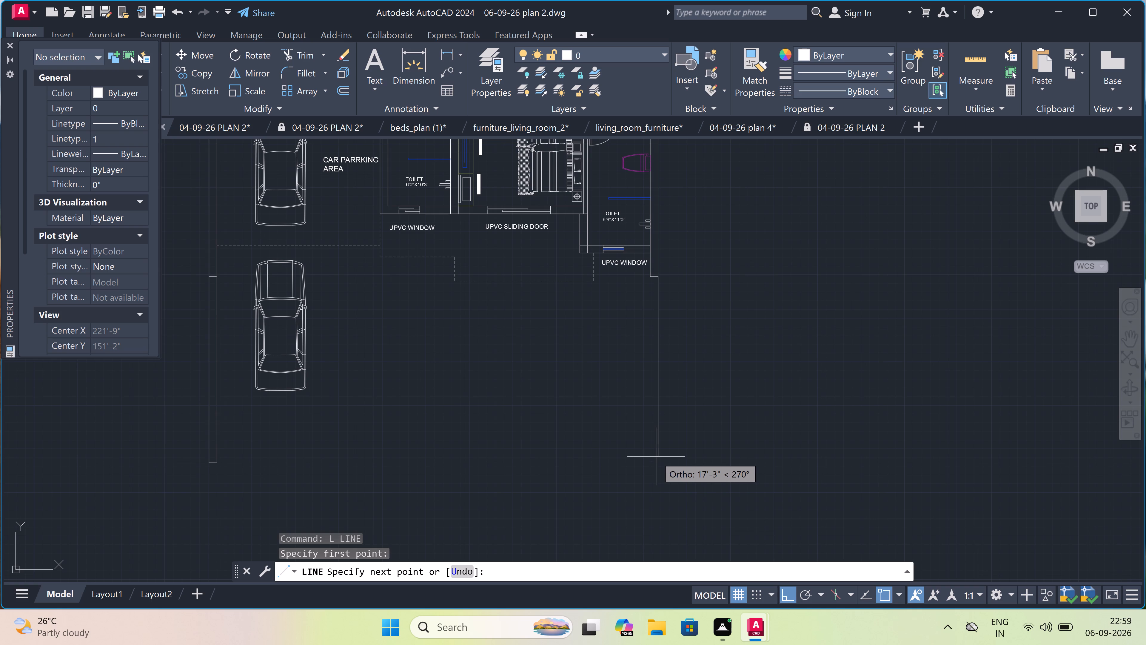
{"action": "left_click", "coordinate": [656, 460]}
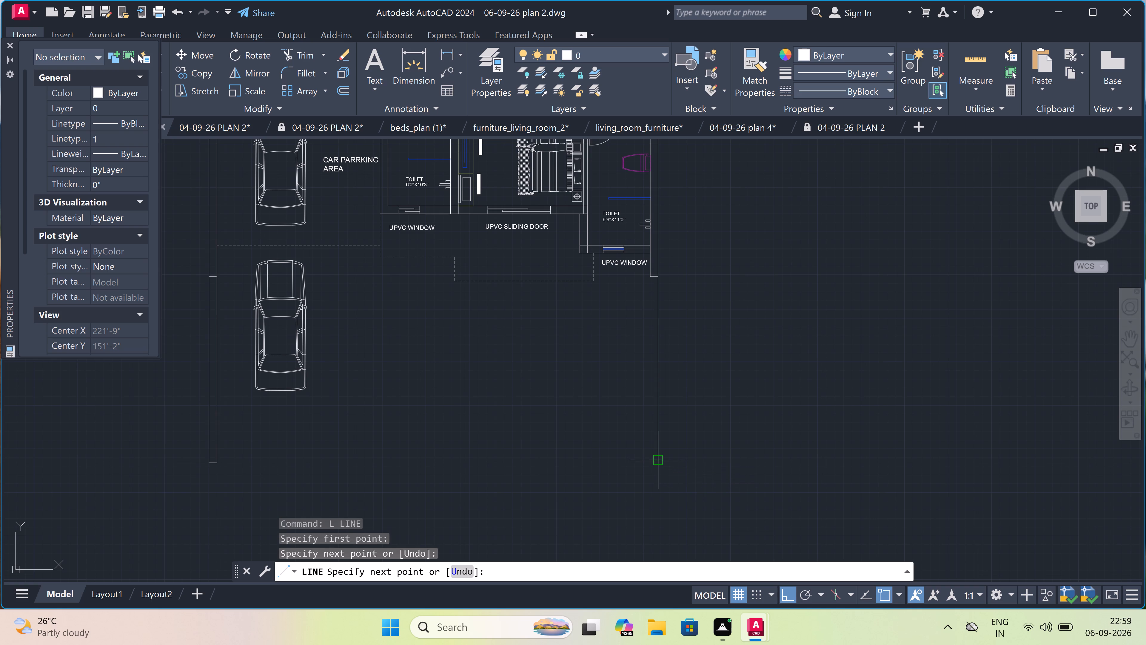
{"action": "key", "text": "Escape"}
Draw the east wall extension's inner face line south from the wall's inner corner, ending slightly beyond the outer face line.
{"action": "type", "text": "L"}
{"action": "key", "text": "space"}
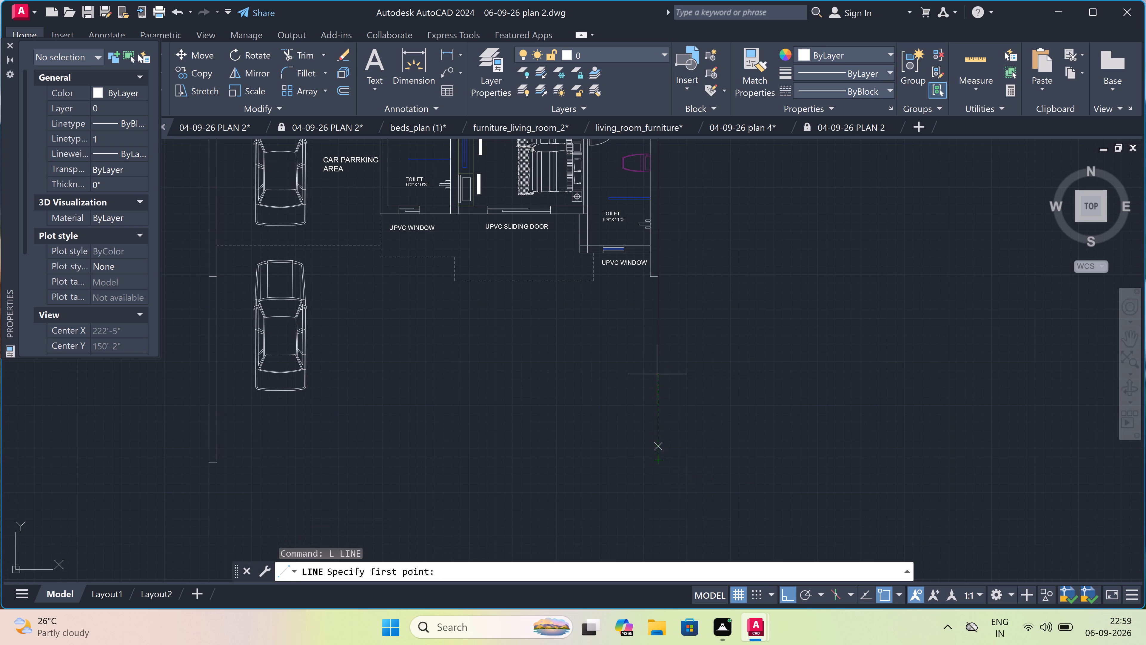
{"action": "scroll", "coordinate": [657, 278], "scroll_direction": "up", "scroll_amount": 1}
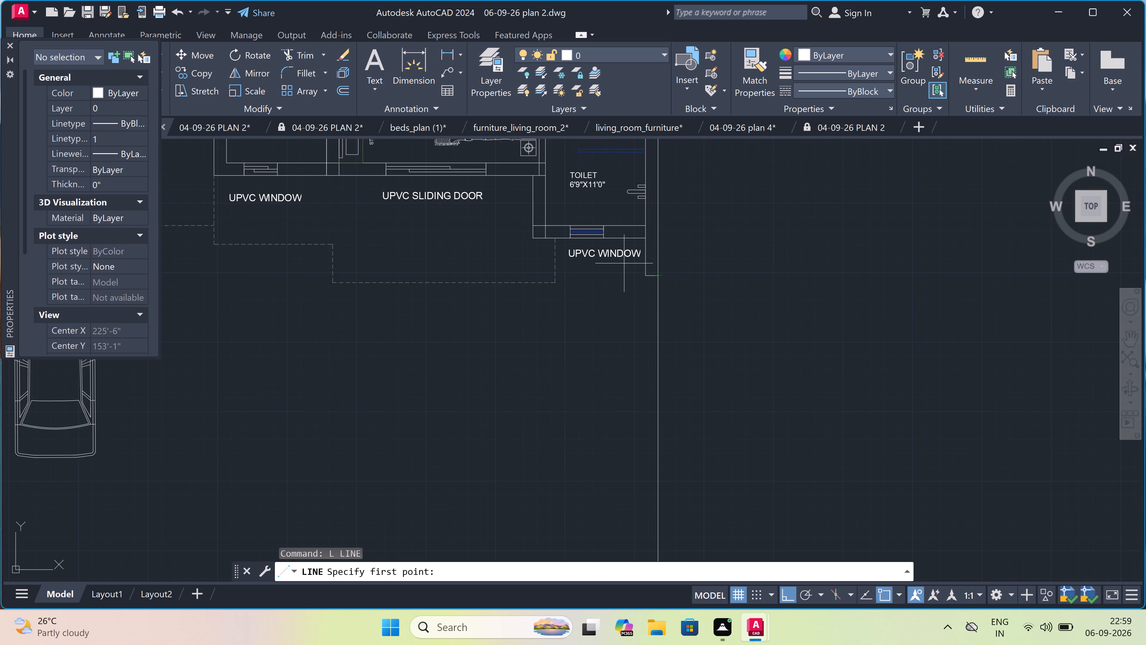
{"action": "left_click", "coordinate": [645, 274]}
{"action": "scroll", "coordinate": [663, 448], "scroll_direction": "down", "scroll_amount": 4}
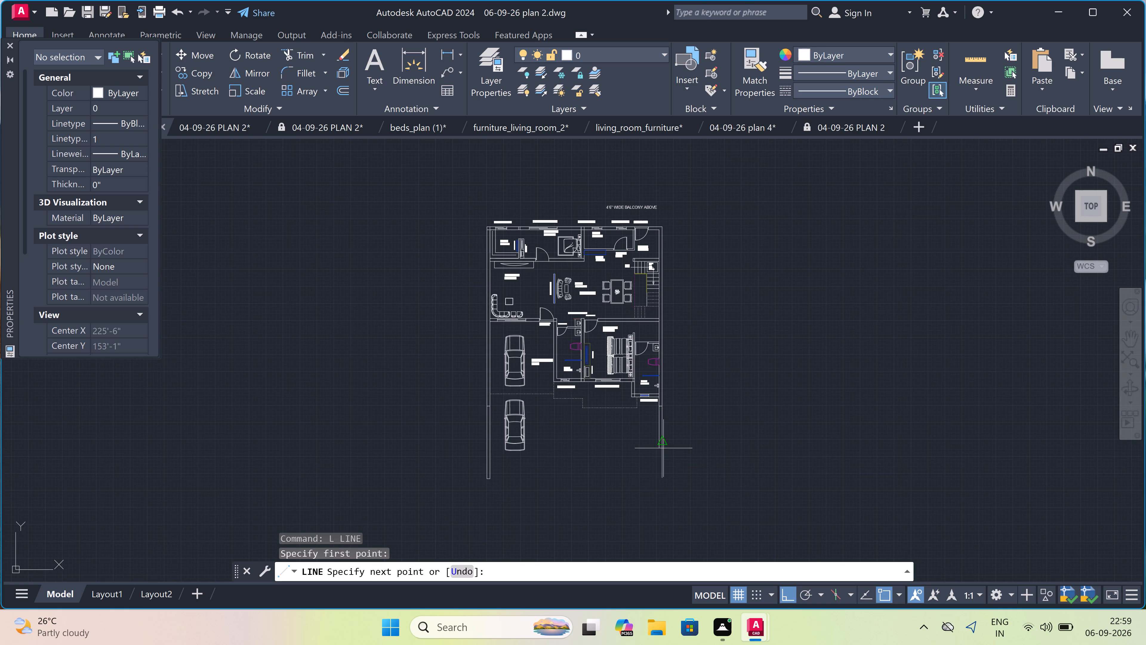
{"action": "scroll", "coordinate": [656, 494], "scroll_direction": "up", "scroll_amount": 4}
{"action": "left_click_drag", "start_coordinate": [672, 400], "coordinate": [673, 396]}
{"action": "key", "text": "Escape"}
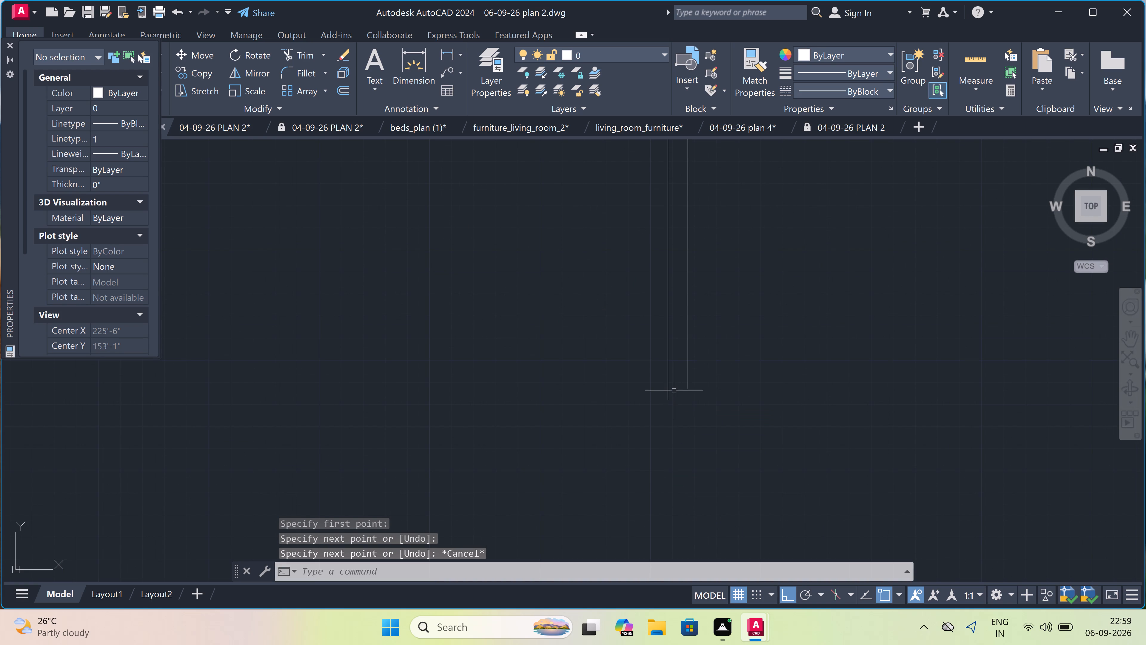
Draw a line from the west wall extension's inner south corner about 42'-3" east, and up to the end of the east wall's outer face line.
{"action": "scroll", "coordinate": [665, 379], "scroll_direction": "down", "scroll_amount": 4}
{"action": "scroll", "coordinate": [536, 344], "scroll_direction": "up", "scroll_amount": 1}
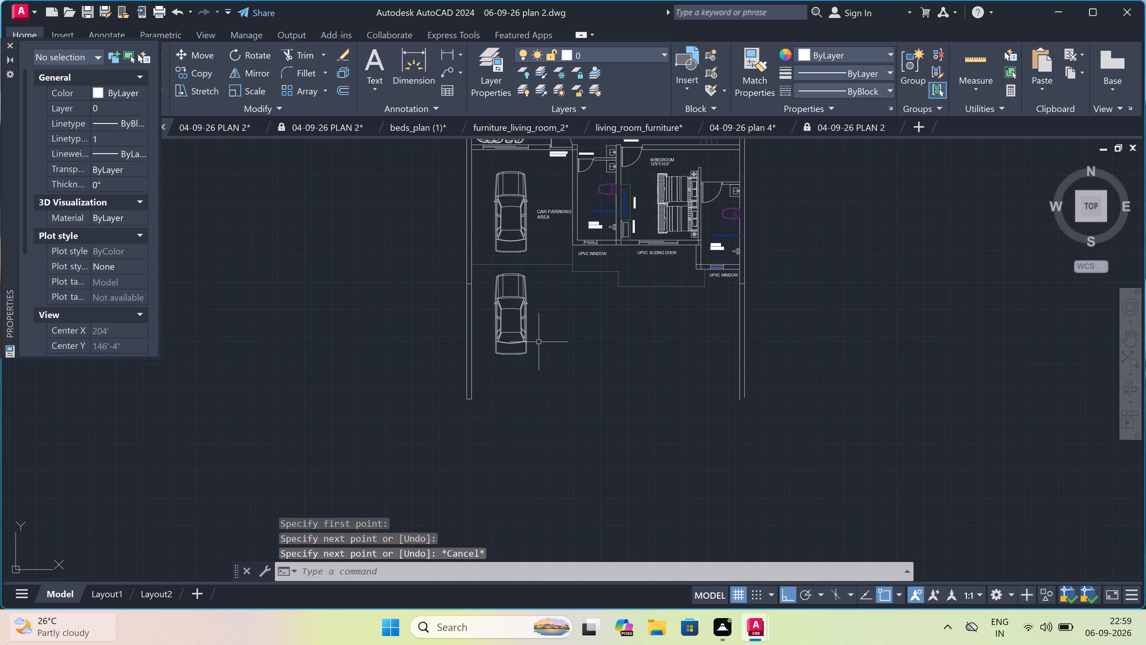
{"action": "scroll", "coordinate": [29, 644], "scroll_direction": "up", "scroll_amount": 1}
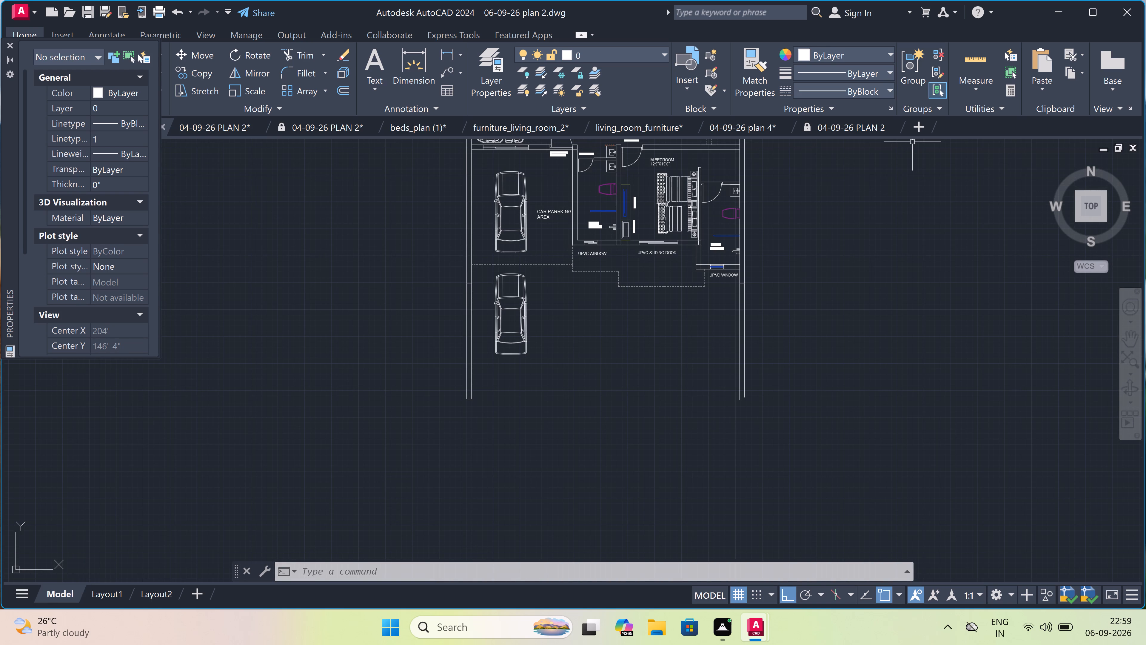
{"action": "scroll", "coordinate": [517, 387], "scroll_direction": "up", "scroll_amount": 2}
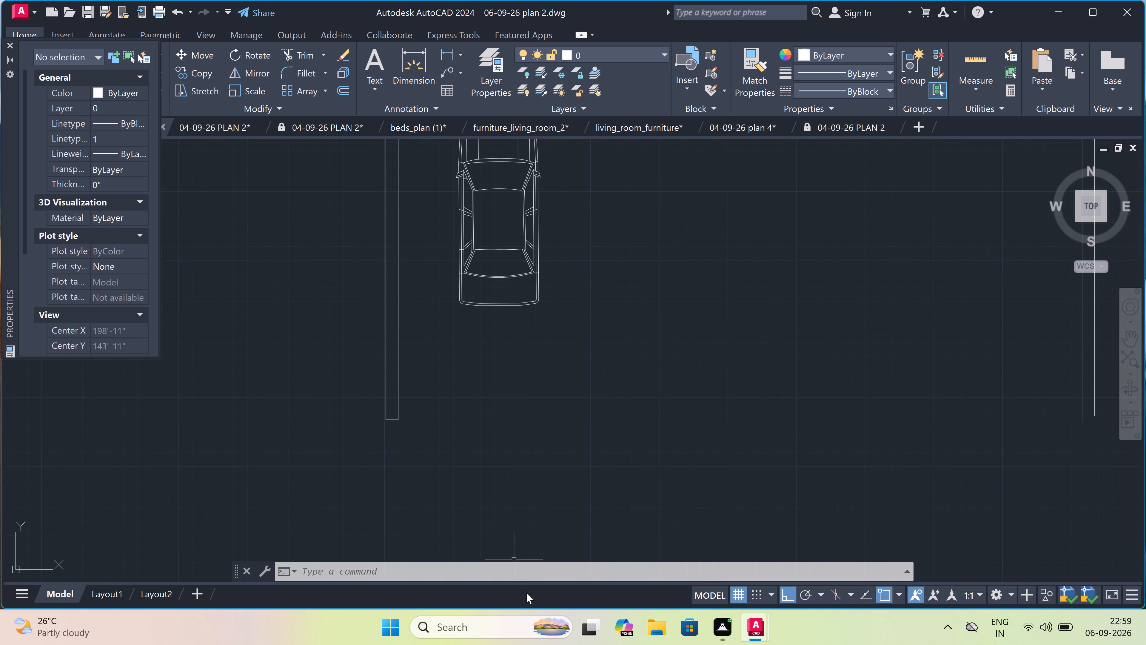
{"action": "scroll", "coordinate": [694, 437], "scroll_direction": "down", "scroll_amount": 2}
{"action": "scroll", "coordinate": [695, 439], "scroll_direction": "up", "scroll_amount": 1}
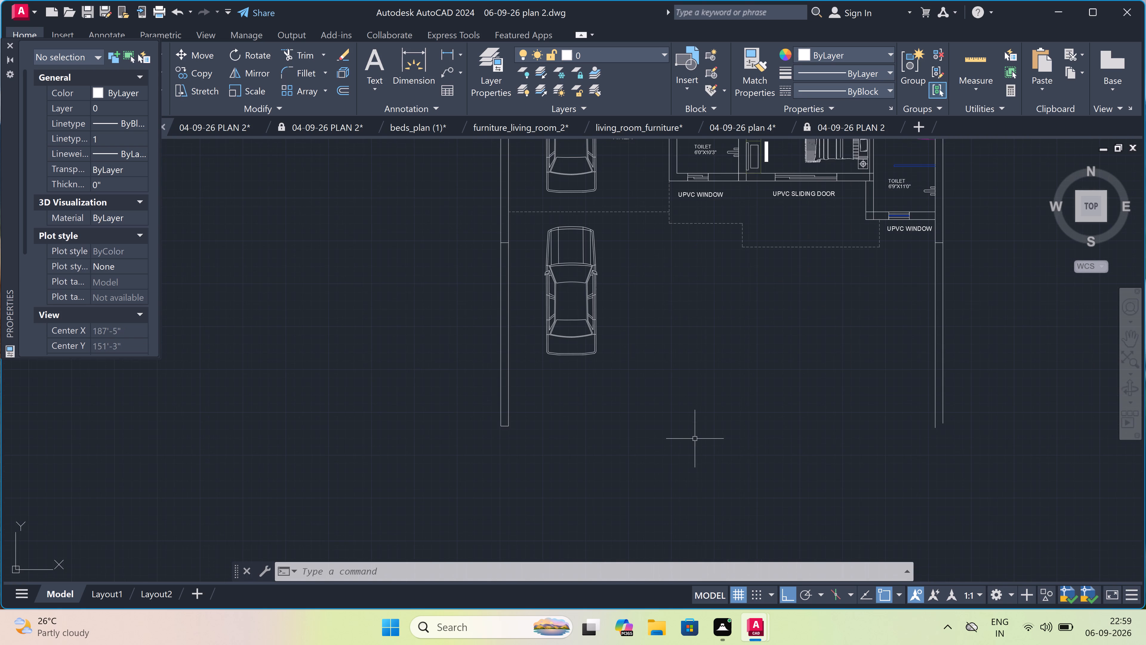
{"action": "type", "text": "L"}
{"action": "key", "text": "space"}
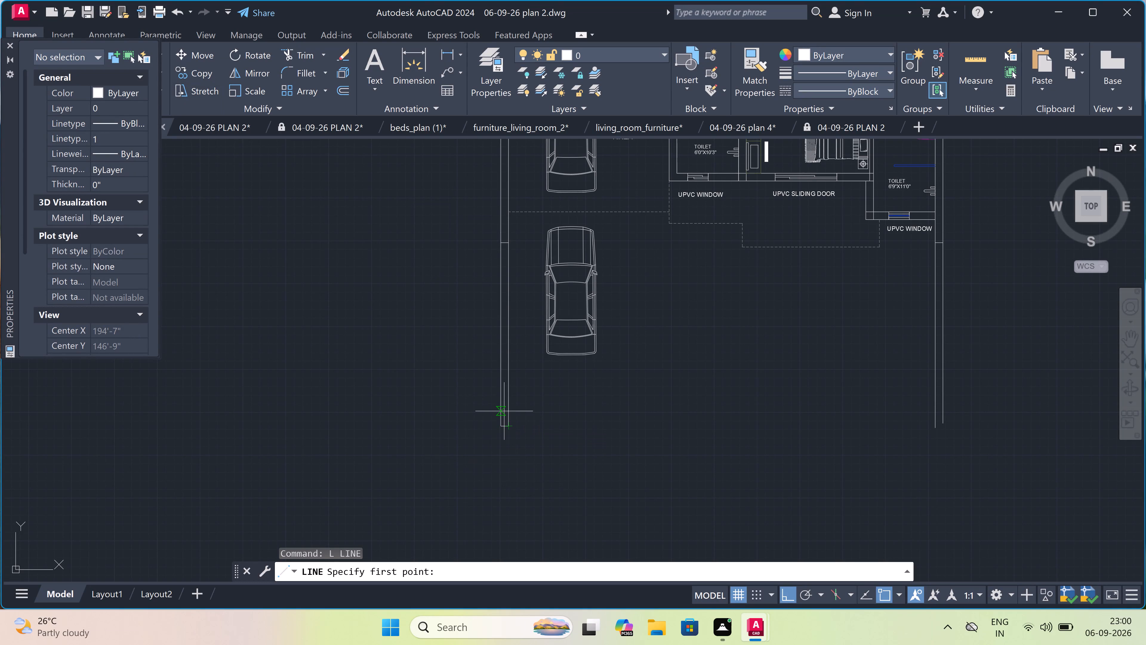
{"action": "left_click", "coordinate": [511, 423]}
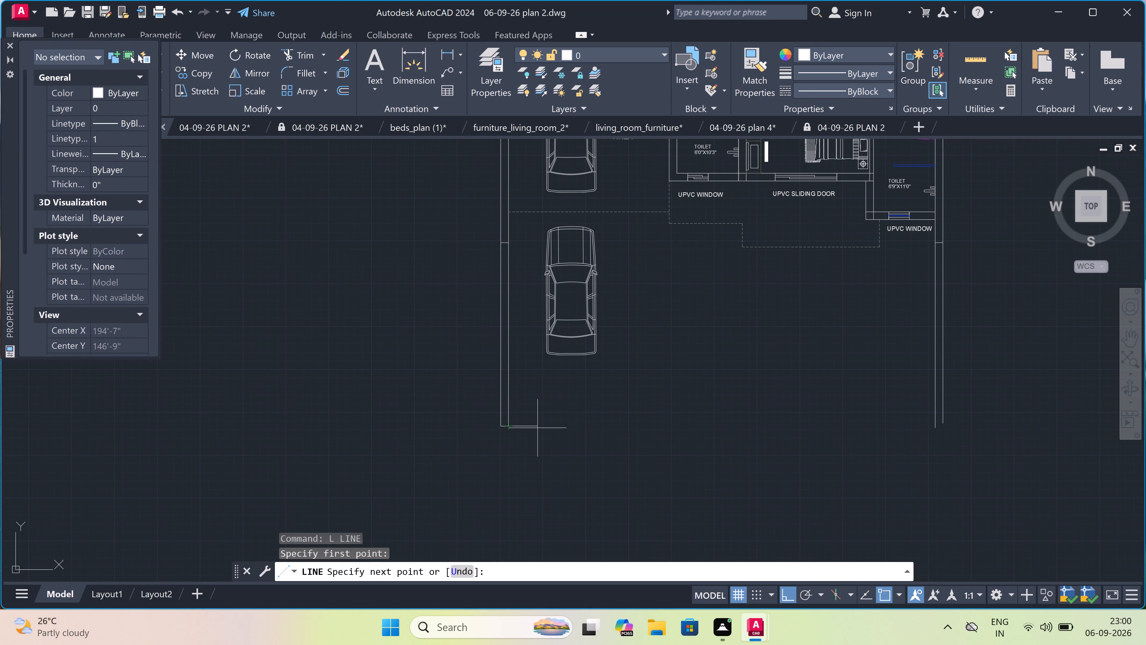
{"action": "scroll", "coordinate": [953, 421], "scroll_direction": "up", "scroll_amount": 1}
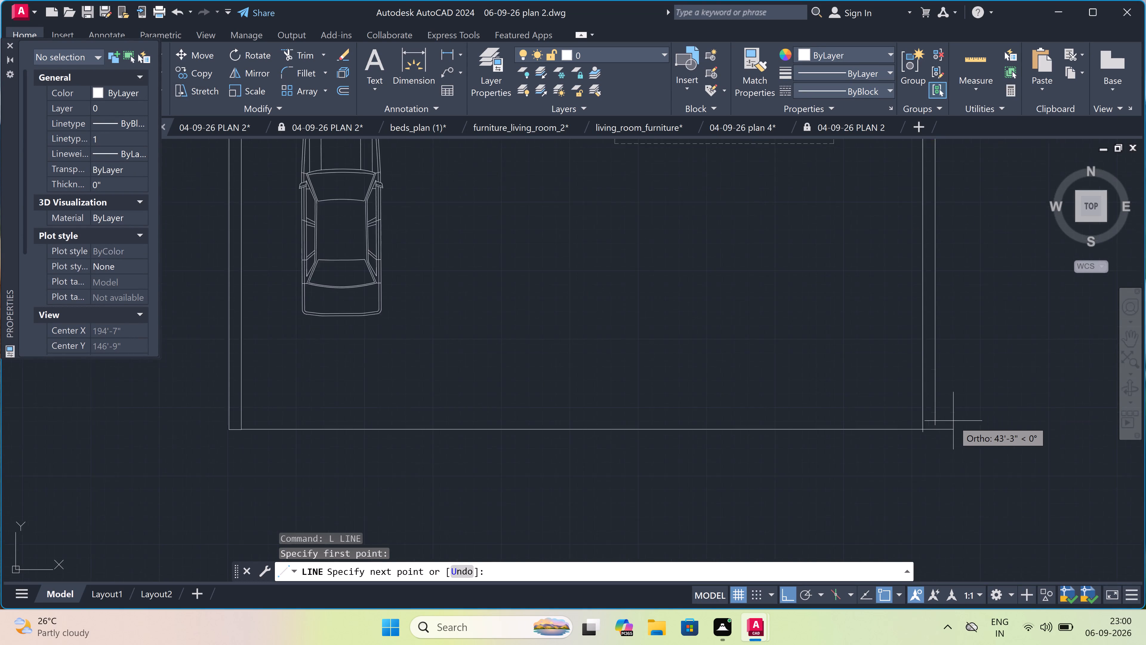
{"action": "scroll", "coordinate": [953, 420], "scroll_direction": "up", "scroll_amount": 2}
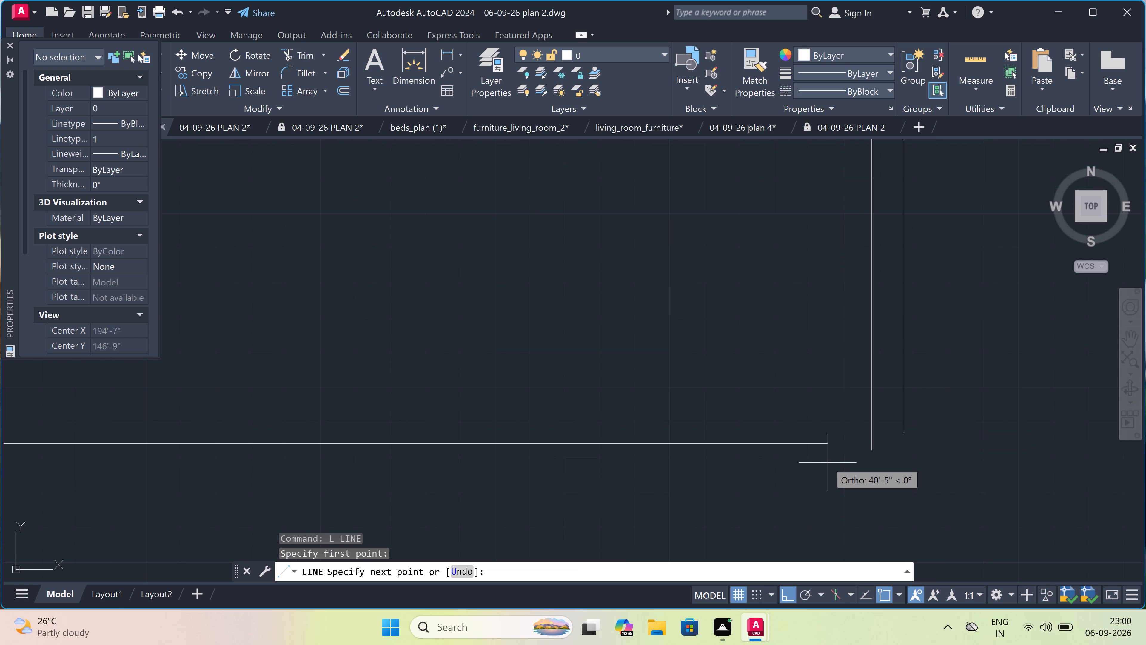
{"action": "scroll", "coordinate": [875, 457], "scroll_direction": "up", "scroll_amount": 3}
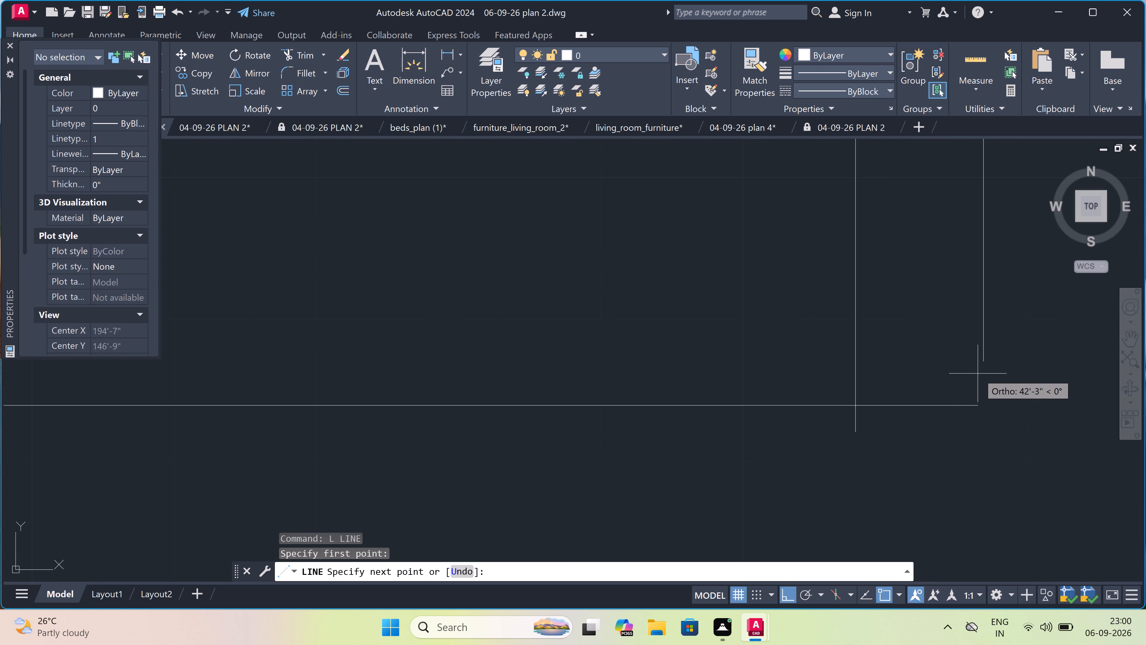
{"action": "scroll", "coordinate": [979, 371], "scroll_direction": "up", "scroll_amount": 2}
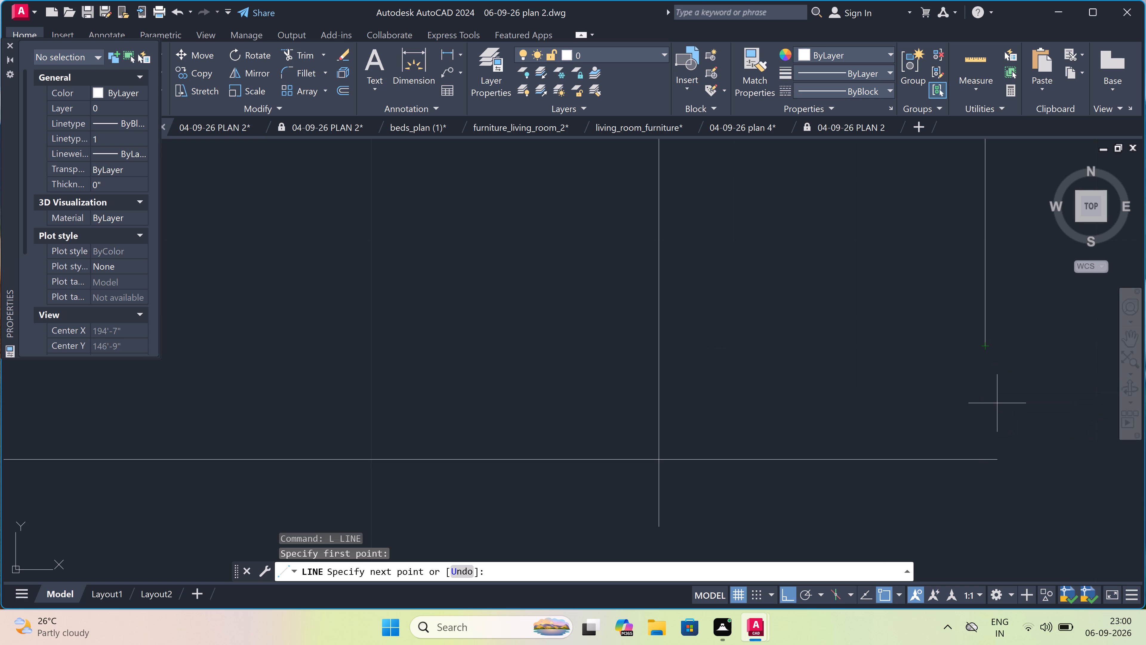
{"action": "left_click", "coordinate": [984, 457]}
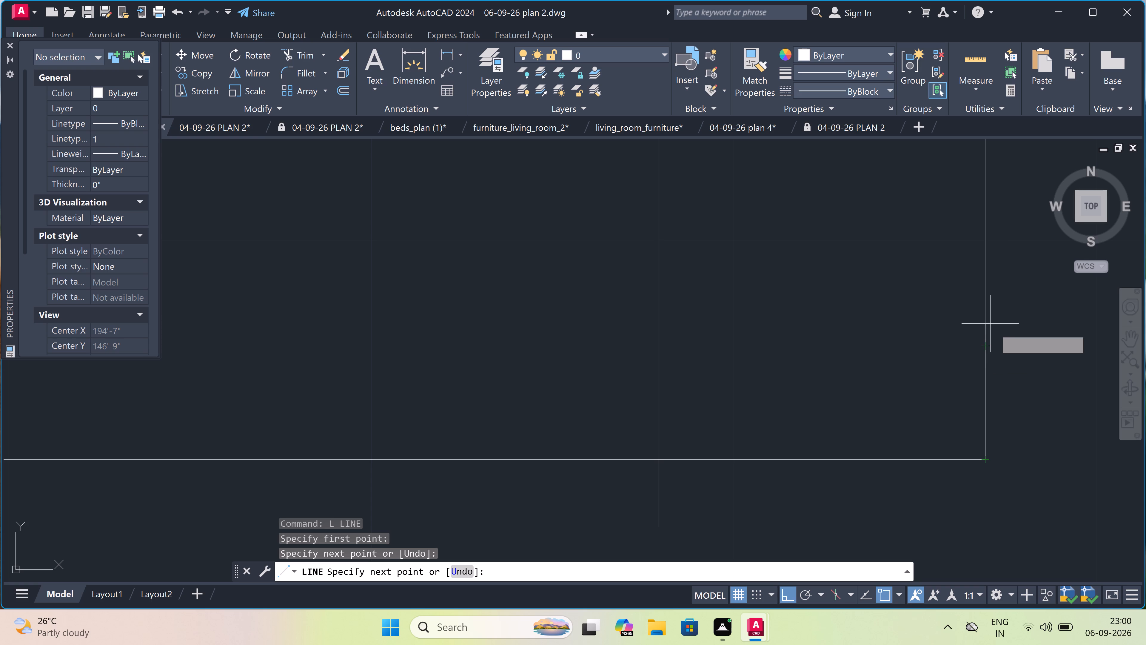
{"action": "left_click_drag", "start_coordinate": [986, 346], "coordinate": [981, 341]}
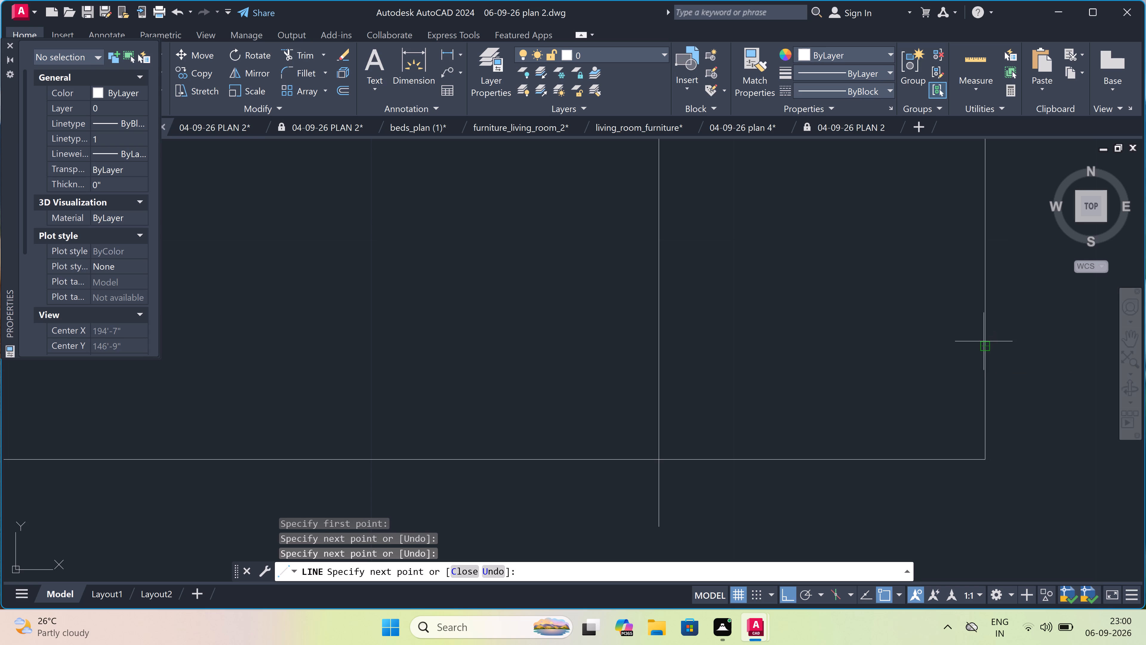
{"action": "key", "text": "Escape"}
Trim the east wall's inner face line where it projects south past the new horizontal boundary line.
{"action": "scroll", "coordinate": [978, 330], "scroll_direction": "down", "scroll_amount": 2}
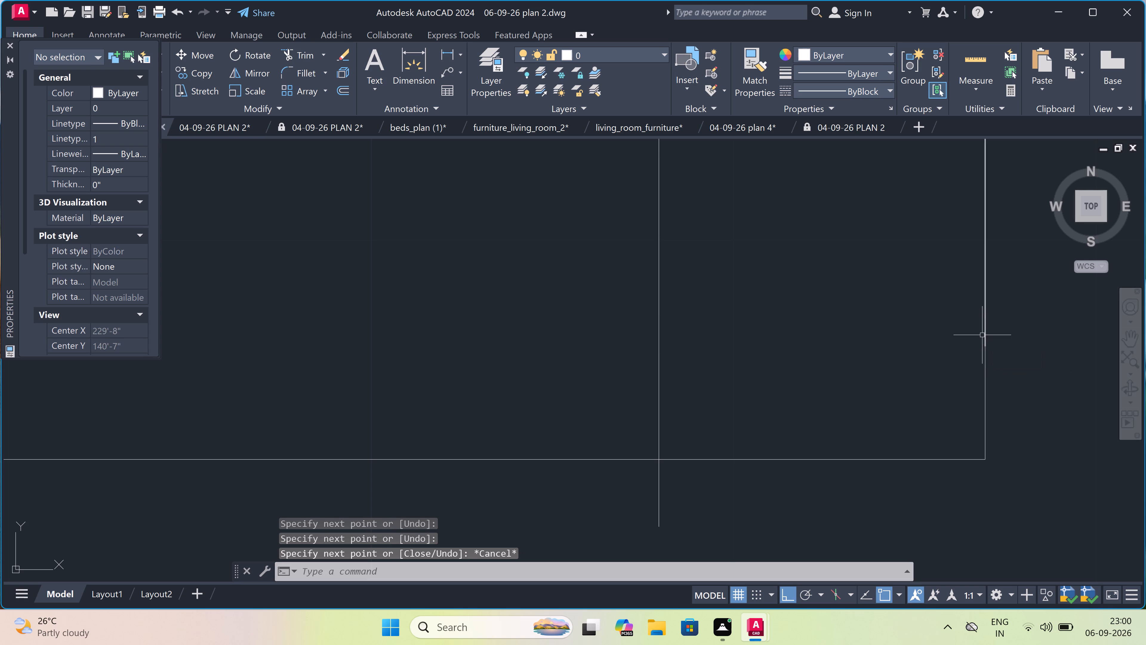
{"action": "scroll", "coordinate": [948, 330], "scroll_direction": "up", "scroll_amount": 1}
{"action": "type", "text": "TR"}
{"action": "key", "text": "space"}
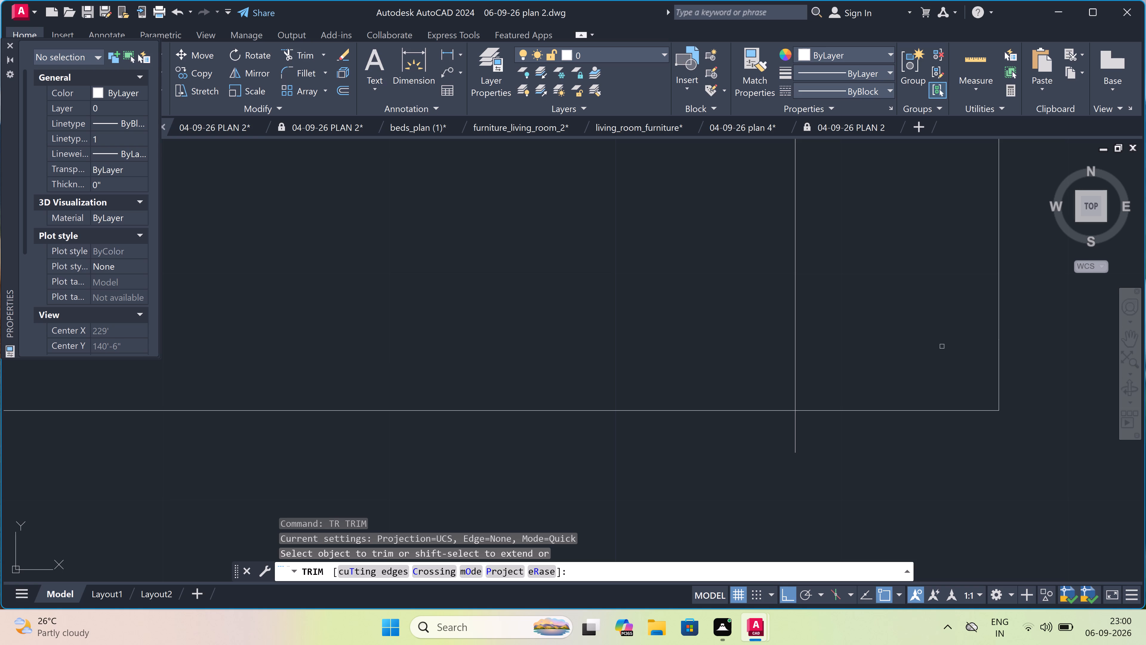
{"action": "left_click", "coordinate": [813, 424]}
{"action": "left_click", "coordinate": [716, 435]}
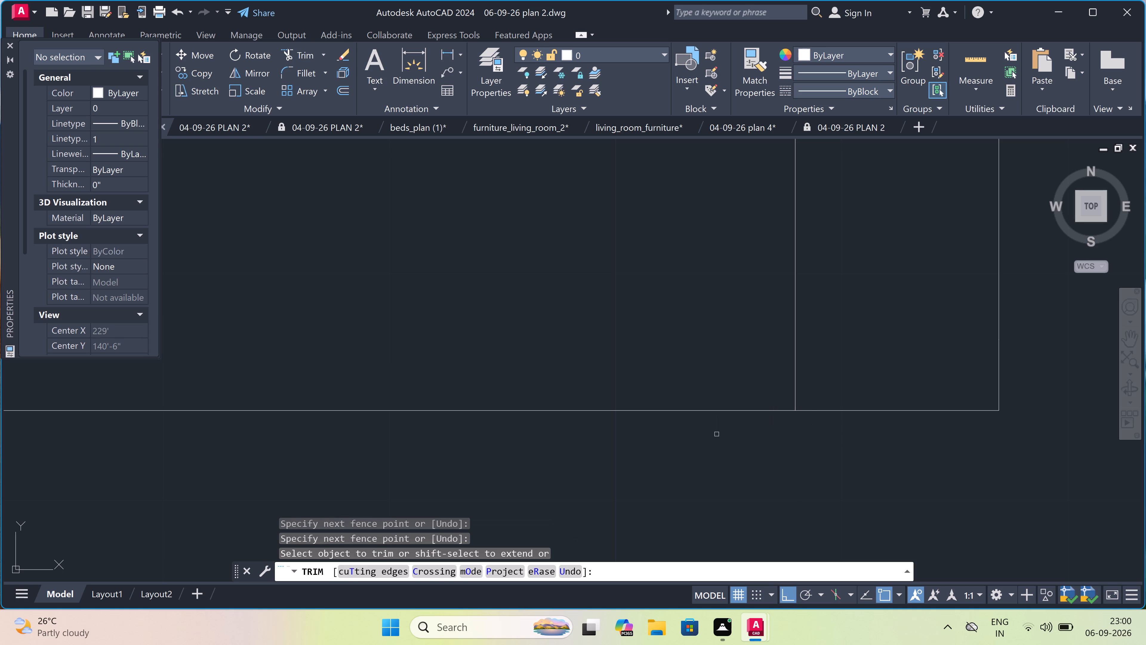
{"action": "key", "text": "Escape"}
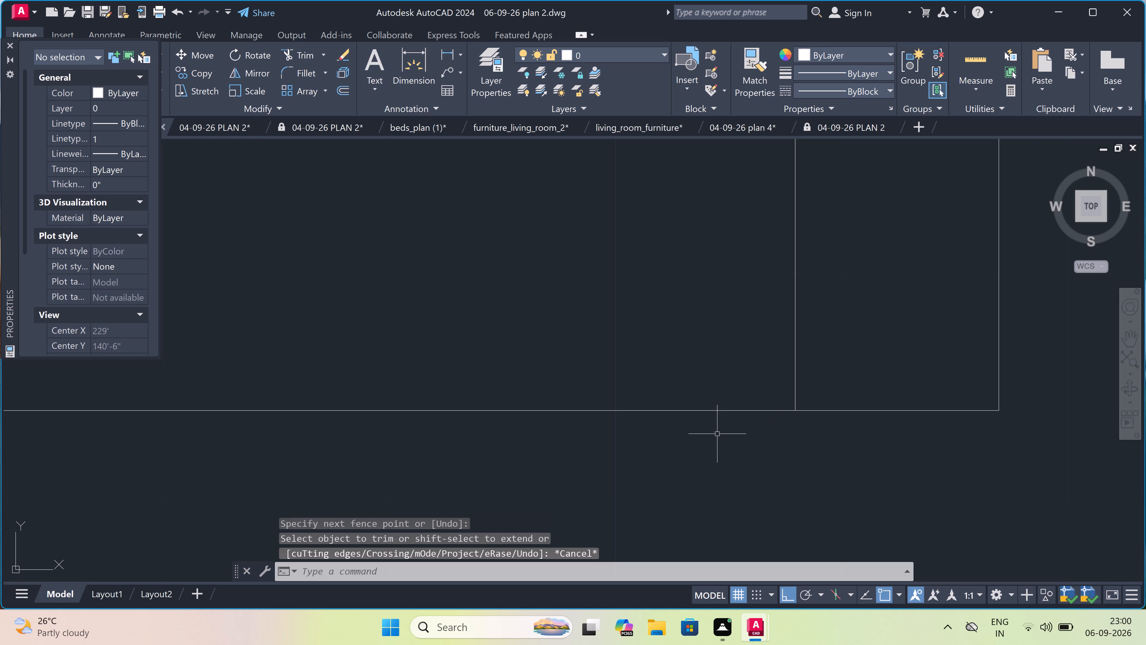
Draw the south boundary wall's inner face line just north of its outer line, from the west wall's outer face to the east wall's outer face.
{"action": "scroll", "coordinate": [717, 434], "scroll_direction": "down", "scroll_amount": 8}
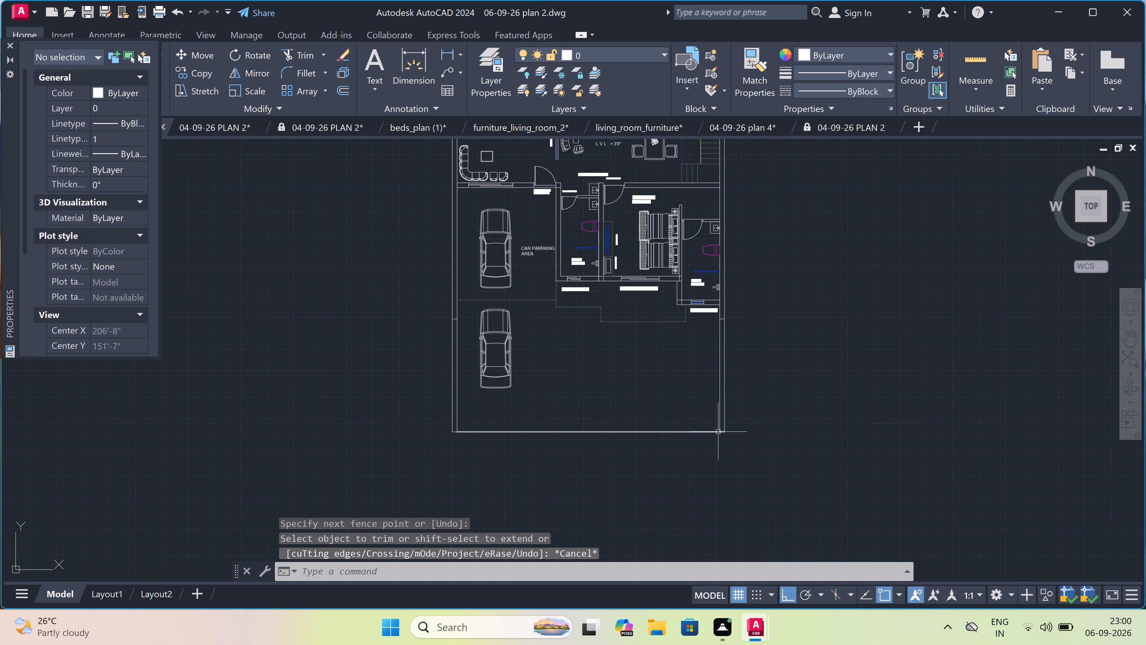
{"action": "scroll", "coordinate": [547, 419], "scroll_direction": "up", "scroll_amount": 3}
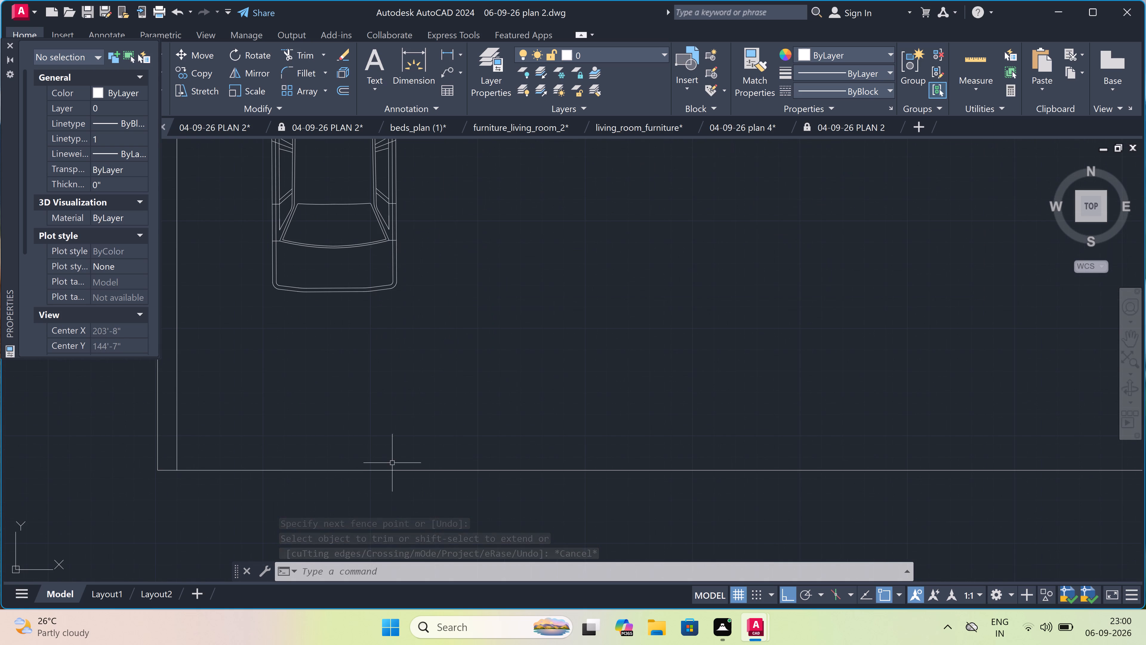
{"action": "scroll", "coordinate": [396, 462], "scroll_direction": "down", "scroll_amount": 3}
{"action": "scroll", "coordinate": [366, 450], "scroll_direction": "up", "scroll_amount": 4}
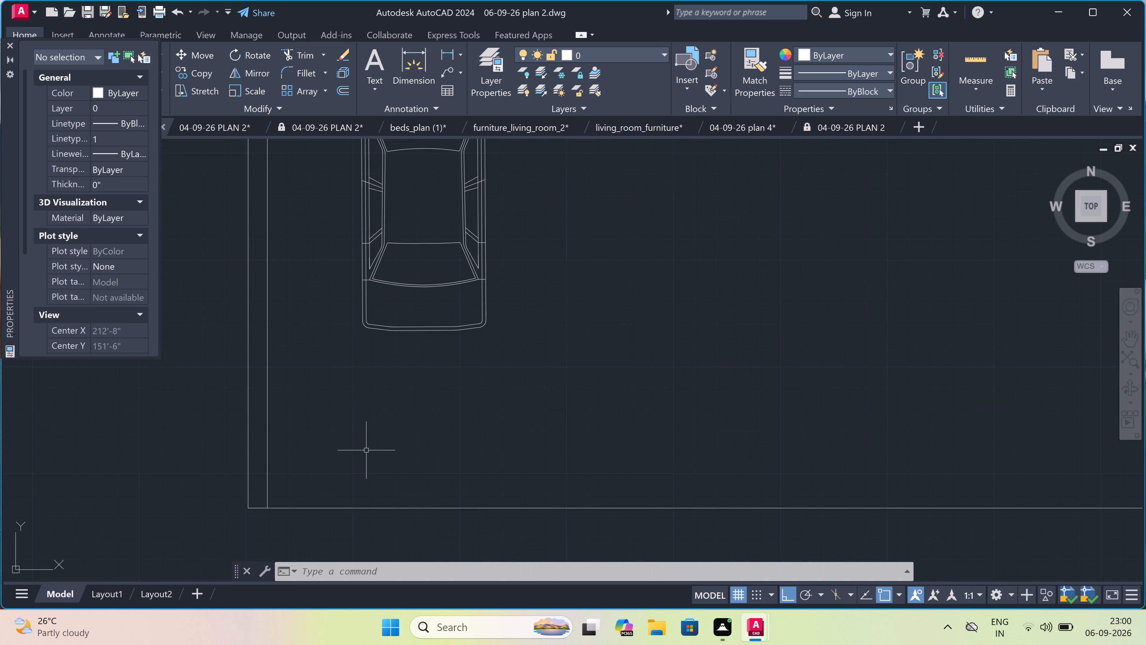
{"action": "scroll", "coordinate": [377, 473], "scroll_direction": "up", "scroll_amount": 1}
{"action": "type", "text": "L"}
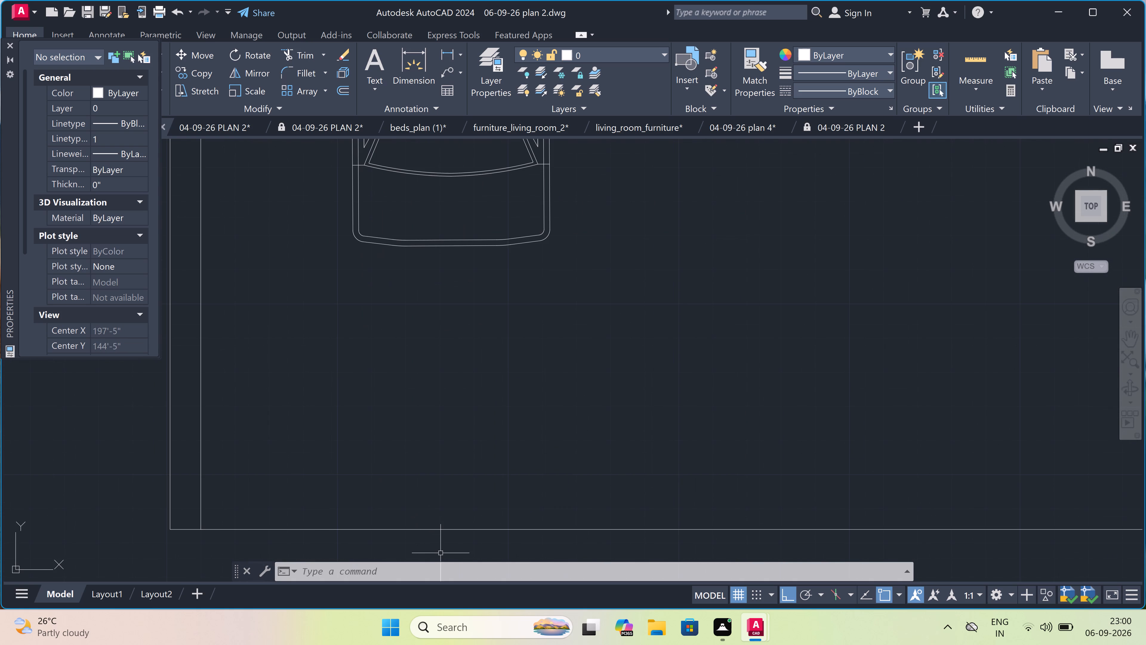
{"action": "key", "text": "space"}
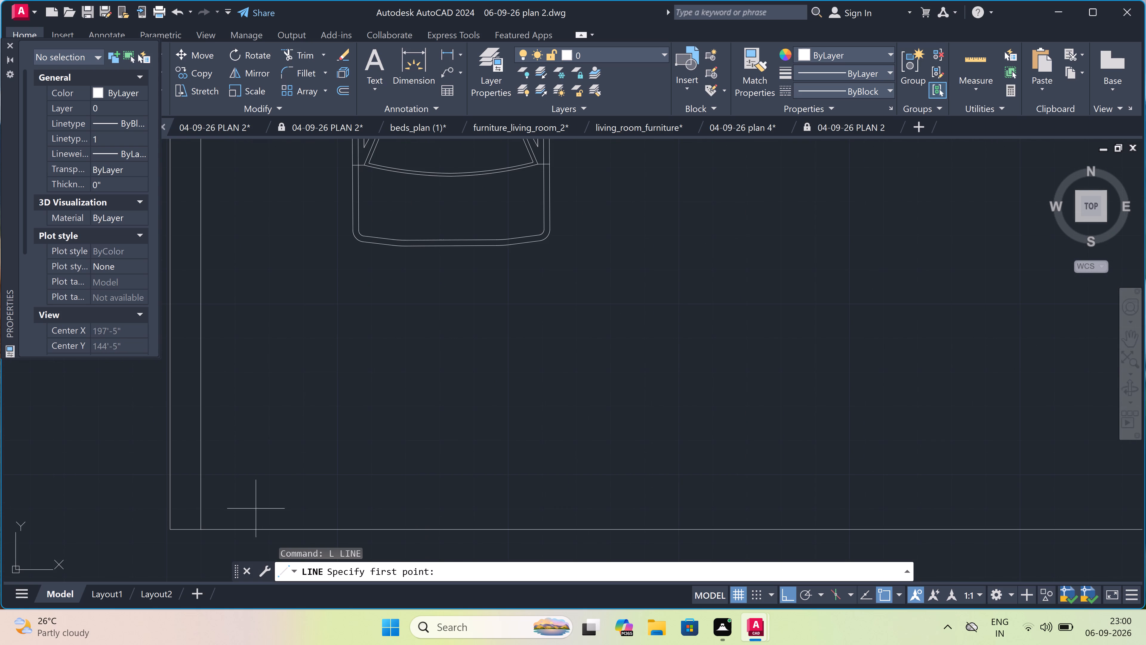
{"action": "left_click", "coordinate": [170, 498]}
{"action": "scroll", "coordinate": [374, 492], "scroll_direction": "down", "scroll_amount": 4}
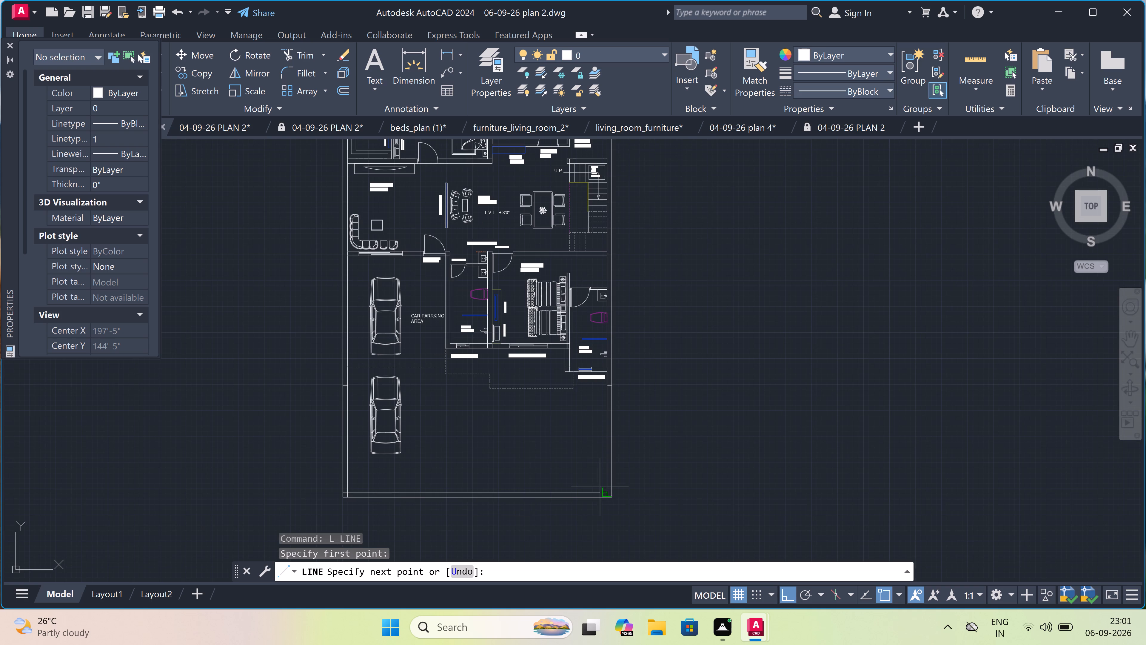
{"action": "scroll", "coordinate": [624, 498], "scroll_direction": "up", "scroll_amount": 3}
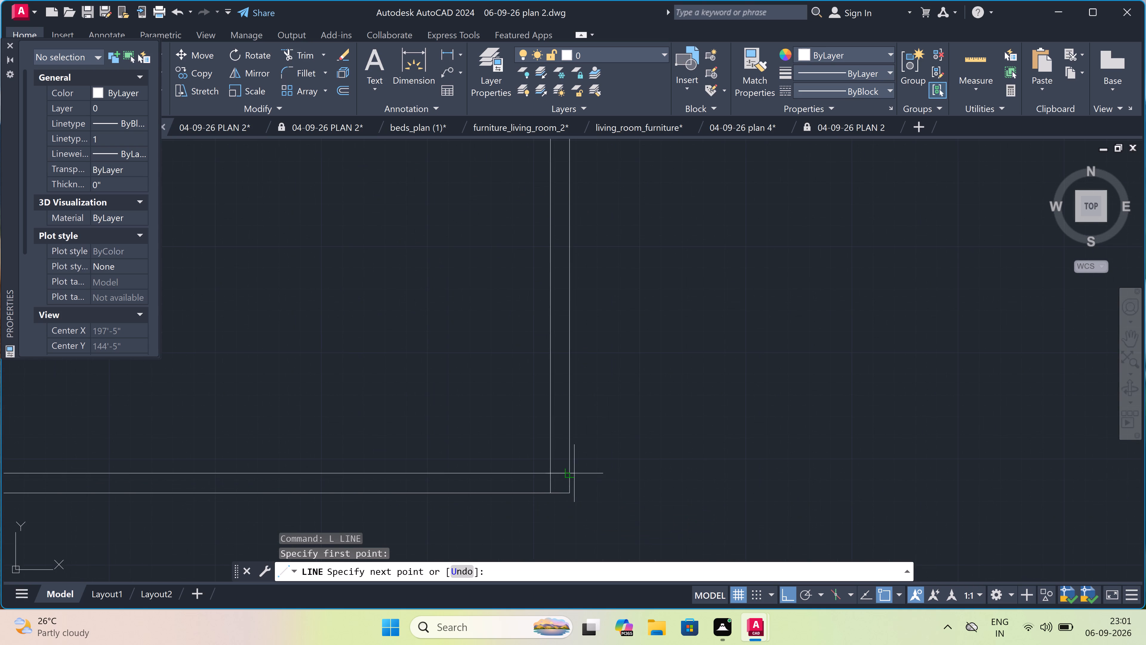
{"action": "left_click", "coordinate": [568, 471]}
{"action": "key", "text": "Escape"}
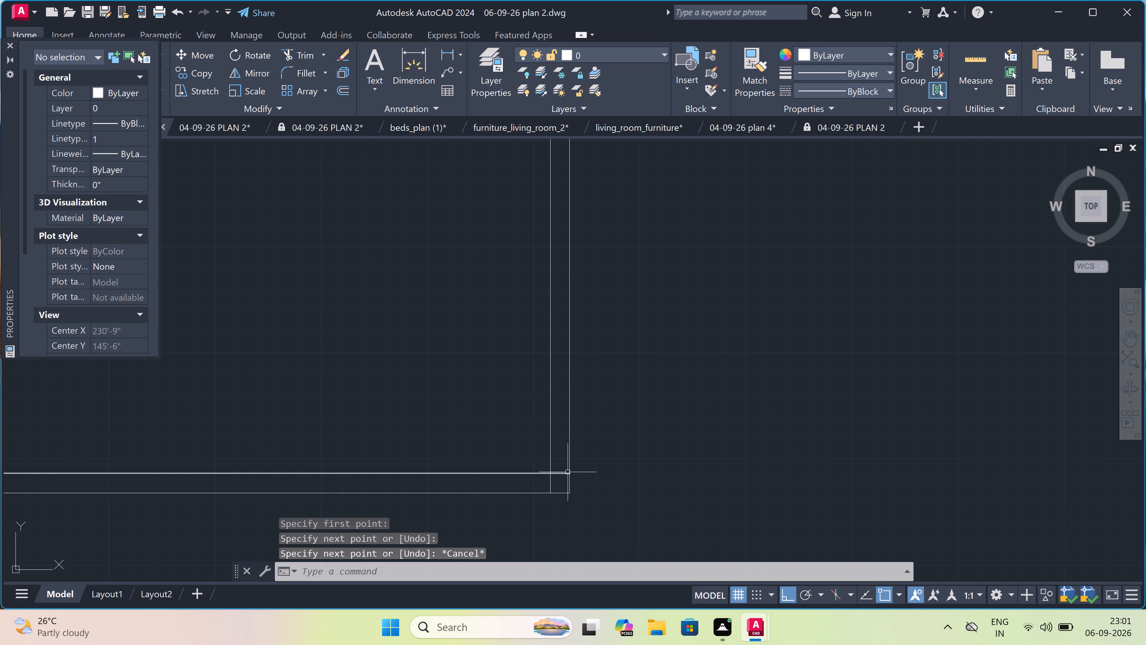
Fillet the south wall's inner face line with the east wall's inner face line at zero radius to form a square corner.
{"action": "type", "text": "F"}
{"action": "key", "text": "space"}
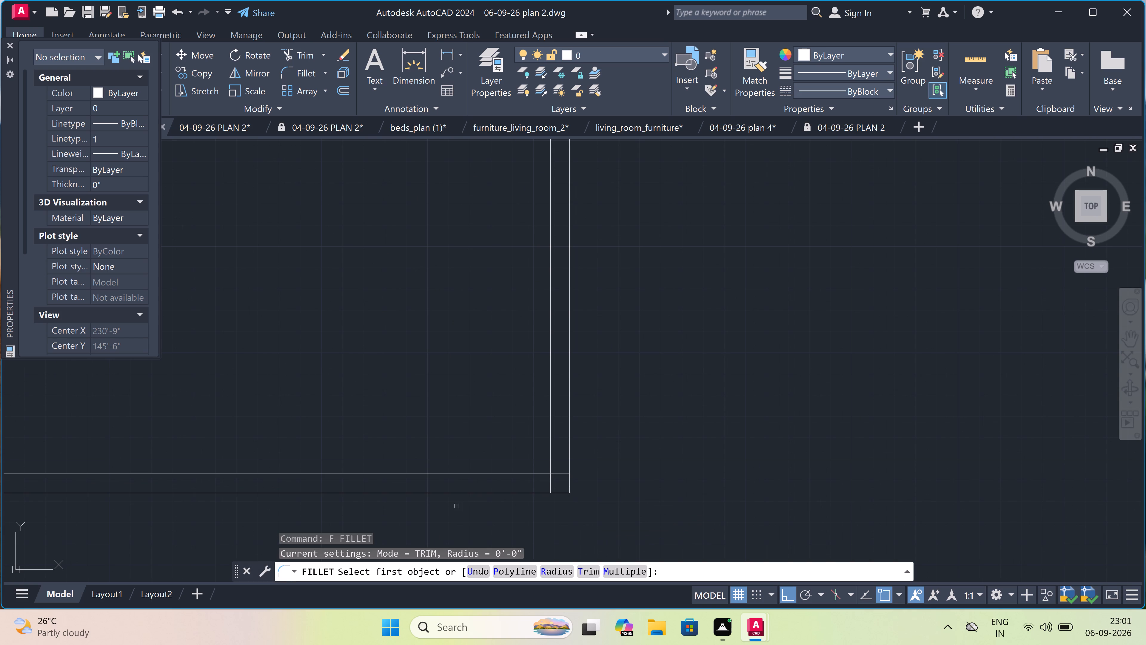
{"action": "left_click", "coordinate": [509, 472]}
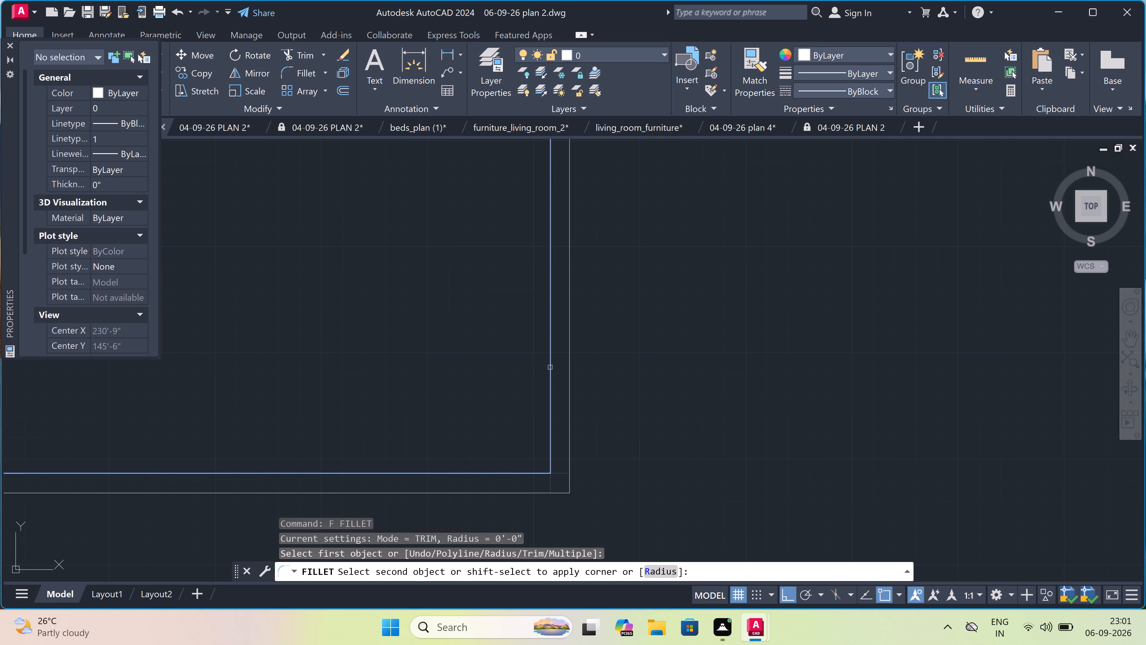
{"action": "left_click_drag", "start_coordinate": [550, 366], "coordinate": [551, 364]}
Fillet the west wall's inner face line with the south wall's inner face line at zero radius to form a square corner.
{"action": "scroll", "coordinate": [551, 363], "scroll_direction": "down", "scroll_amount": 6}
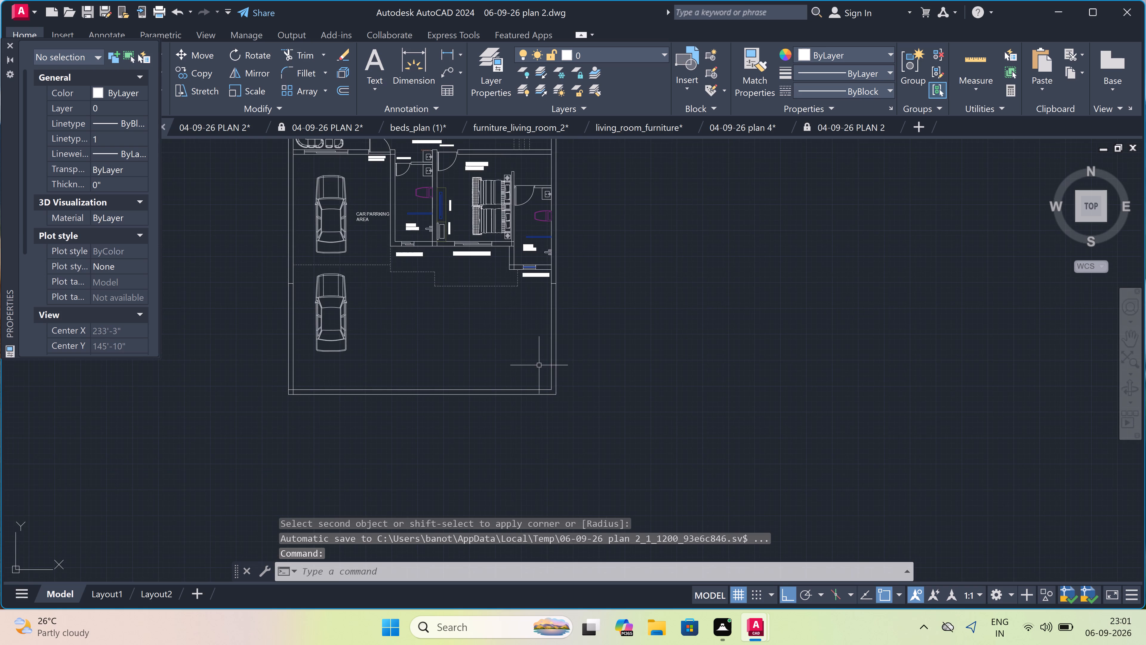
{"action": "scroll", "coordinate": [480, 366], "scroll_direction": "up", "scroll_amount": 6}
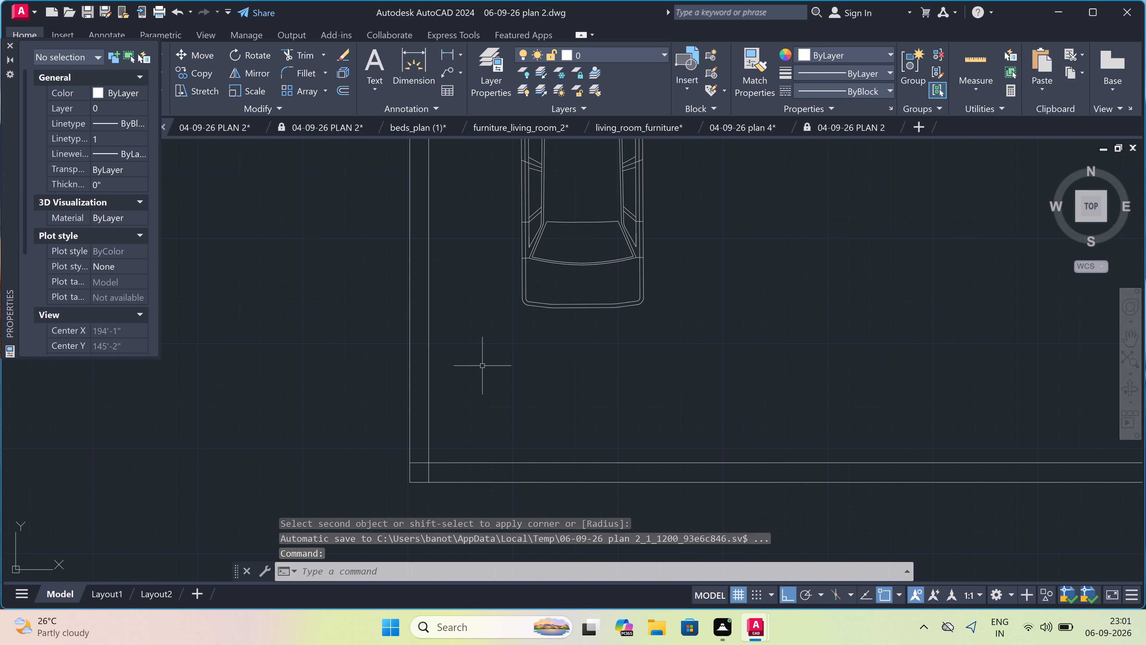
{"action": "type", "text": "F"}
{"action": "key", "text": "space"}
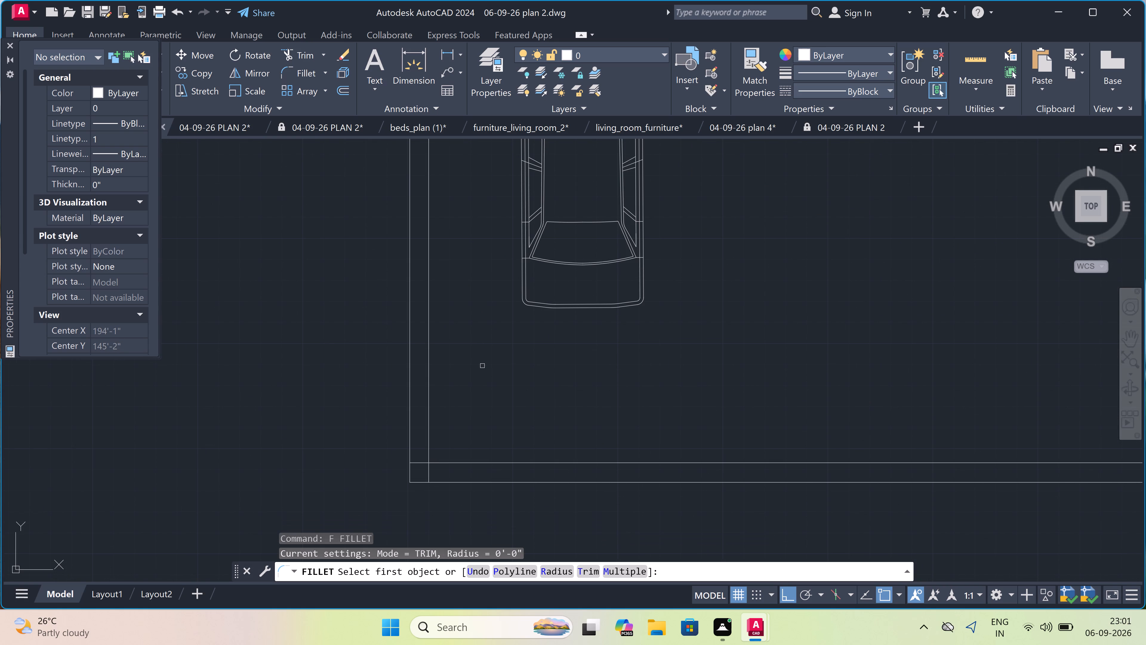
{"action": "scroll", "coordinate": [432, 395], "scroll_direction": "up", "scroll_amount": 1}
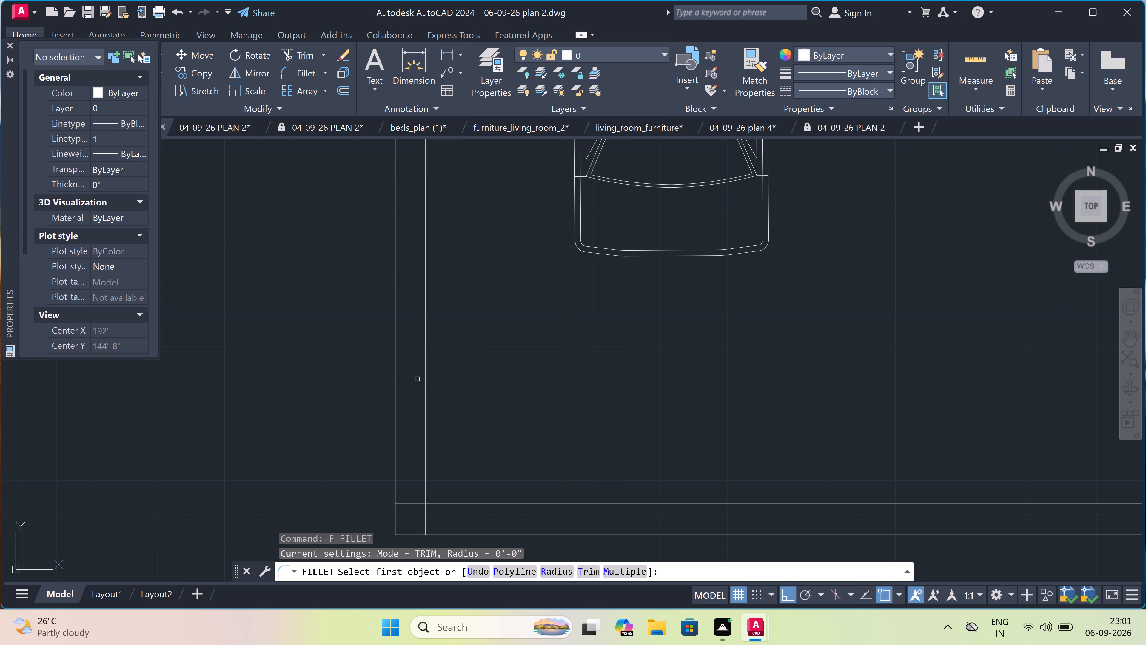
{"action": "left_click_drag", "start_coordinate": [414, 388], "coordinate": [417, 385]}
{"action": "left_click_drag", "start_coordinate": [417, 385], "coordinate": [401, 401]}
{"action": "left_click", "coordinate": [411, 409]}
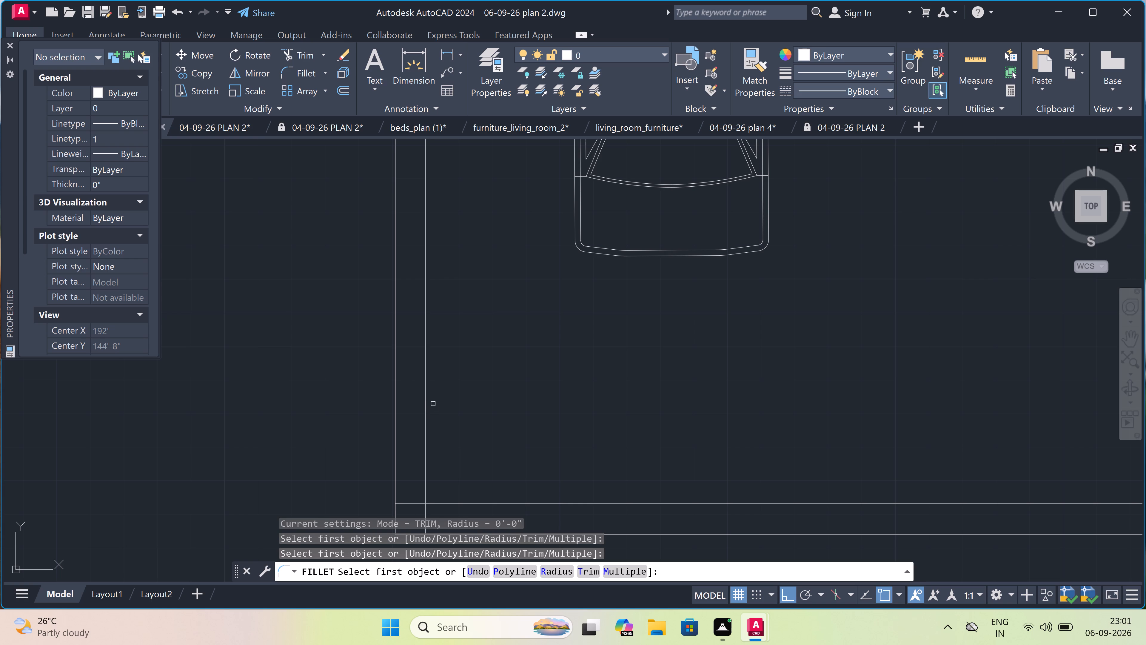
{"action": "left_click", "coordinate": [427, 399]}
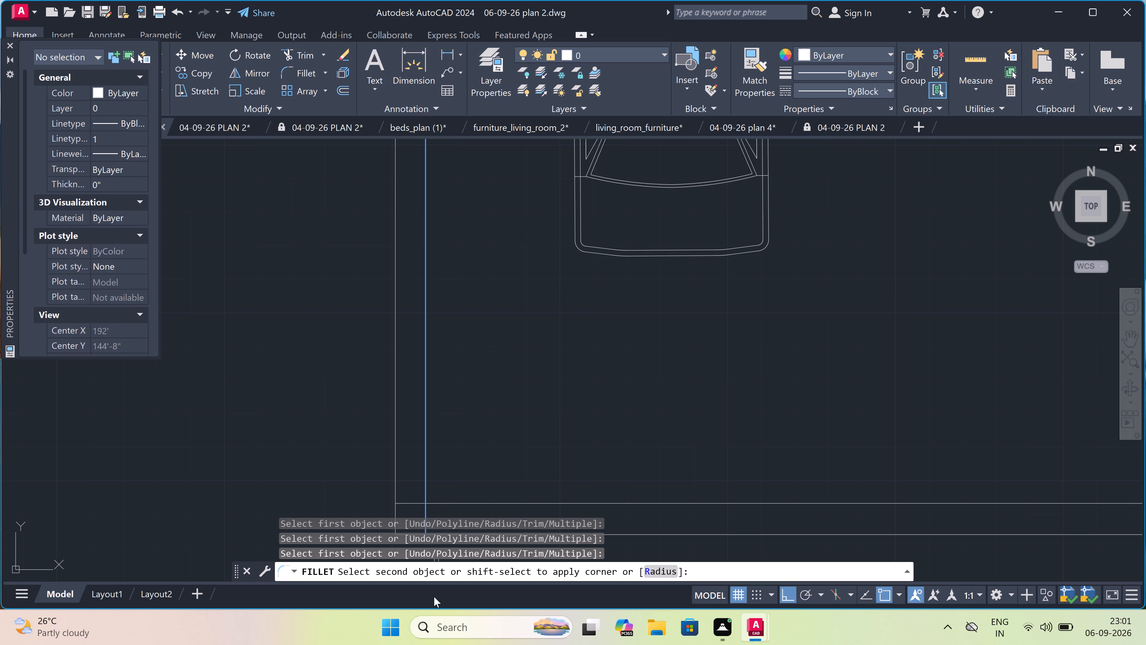
{"action": "left_click", "coordinate": [448, 504]}
{"action": "key", "text": "Escape"}
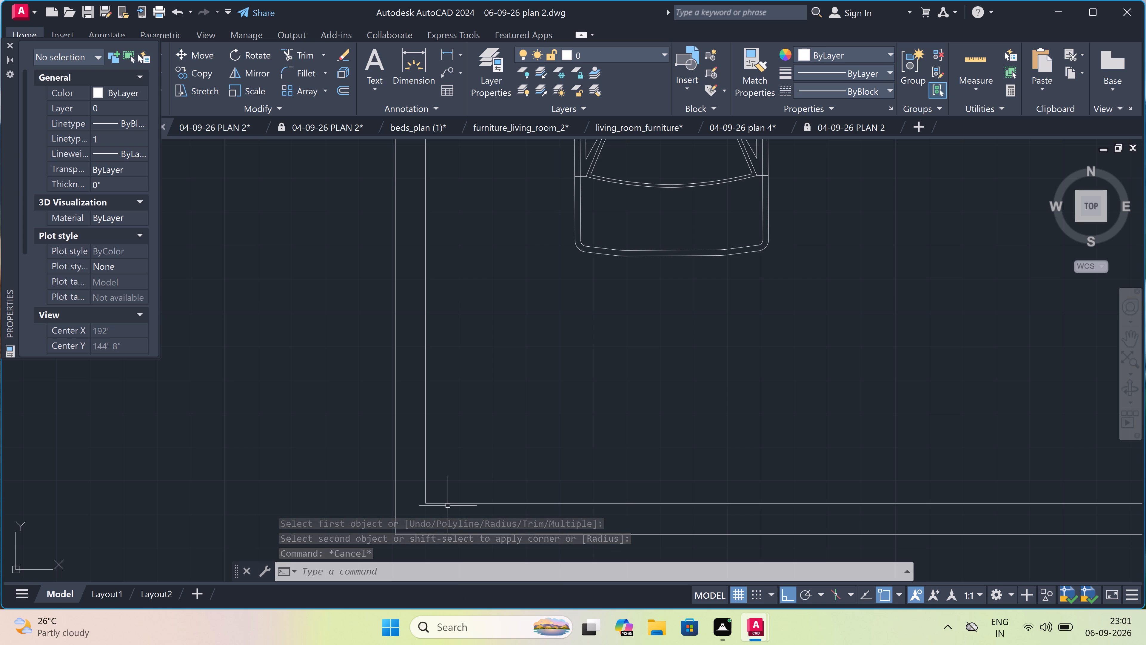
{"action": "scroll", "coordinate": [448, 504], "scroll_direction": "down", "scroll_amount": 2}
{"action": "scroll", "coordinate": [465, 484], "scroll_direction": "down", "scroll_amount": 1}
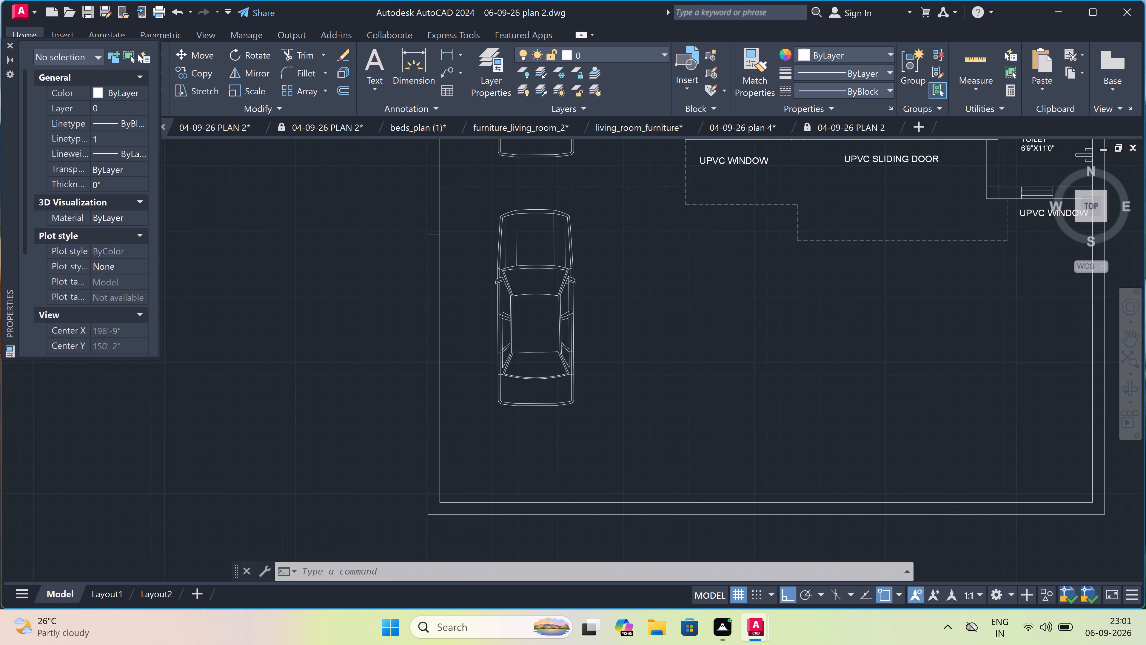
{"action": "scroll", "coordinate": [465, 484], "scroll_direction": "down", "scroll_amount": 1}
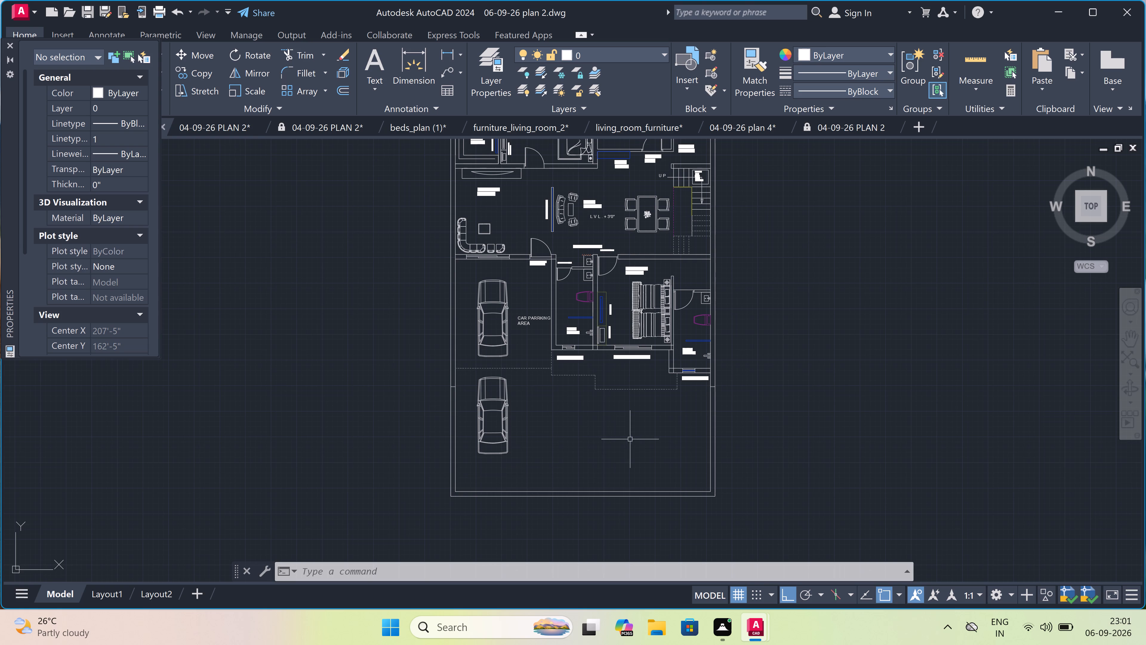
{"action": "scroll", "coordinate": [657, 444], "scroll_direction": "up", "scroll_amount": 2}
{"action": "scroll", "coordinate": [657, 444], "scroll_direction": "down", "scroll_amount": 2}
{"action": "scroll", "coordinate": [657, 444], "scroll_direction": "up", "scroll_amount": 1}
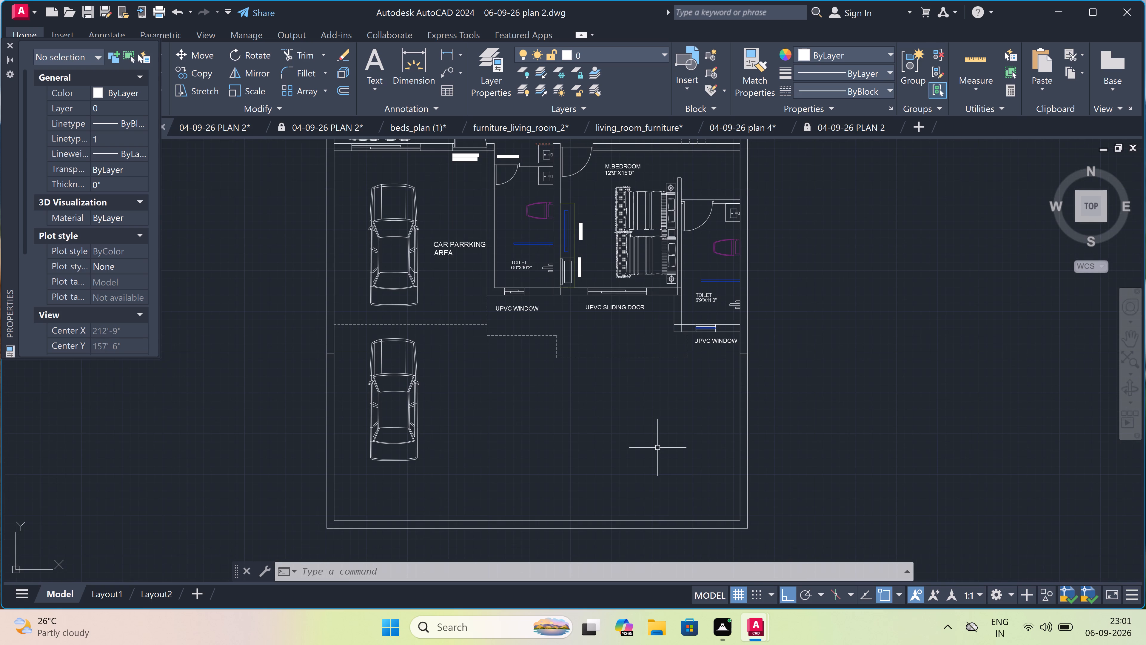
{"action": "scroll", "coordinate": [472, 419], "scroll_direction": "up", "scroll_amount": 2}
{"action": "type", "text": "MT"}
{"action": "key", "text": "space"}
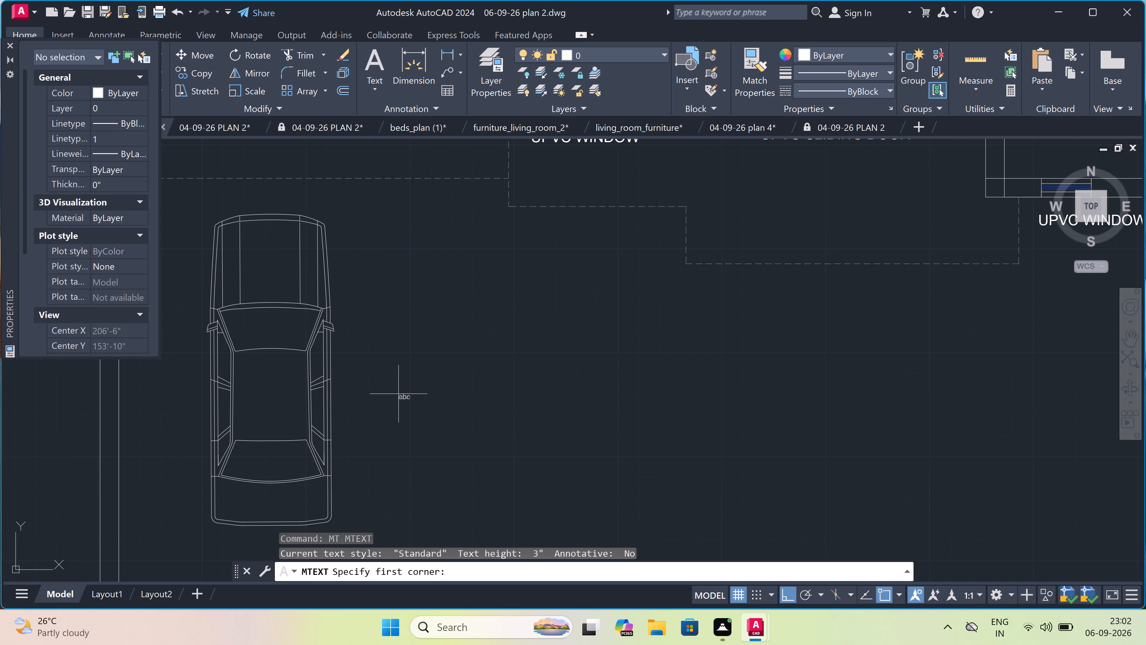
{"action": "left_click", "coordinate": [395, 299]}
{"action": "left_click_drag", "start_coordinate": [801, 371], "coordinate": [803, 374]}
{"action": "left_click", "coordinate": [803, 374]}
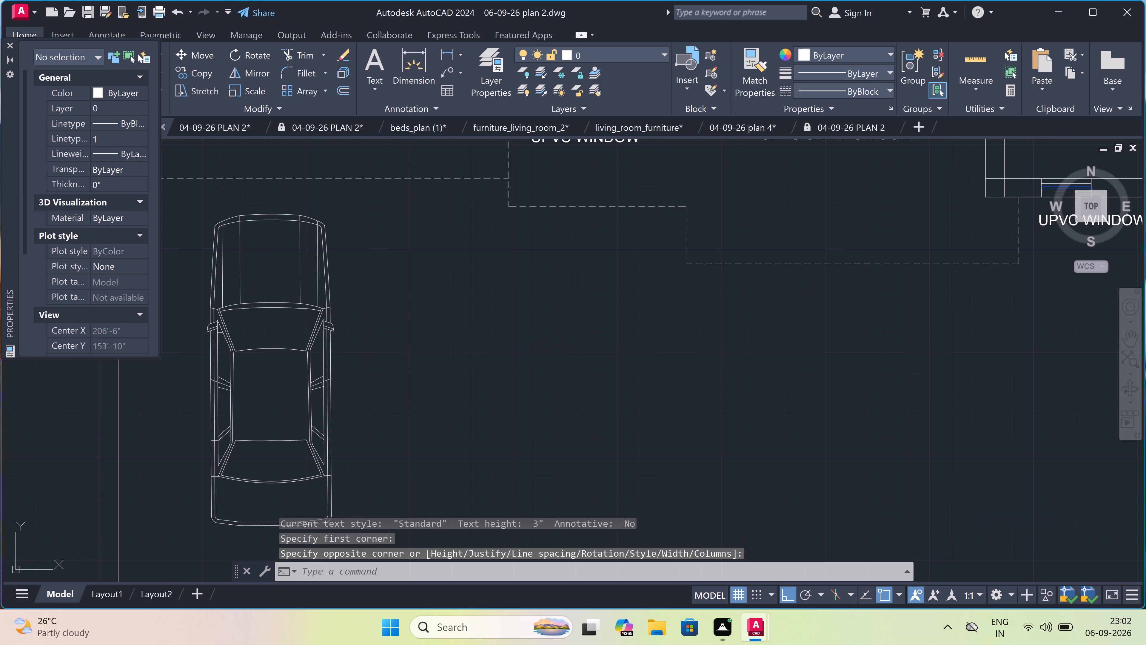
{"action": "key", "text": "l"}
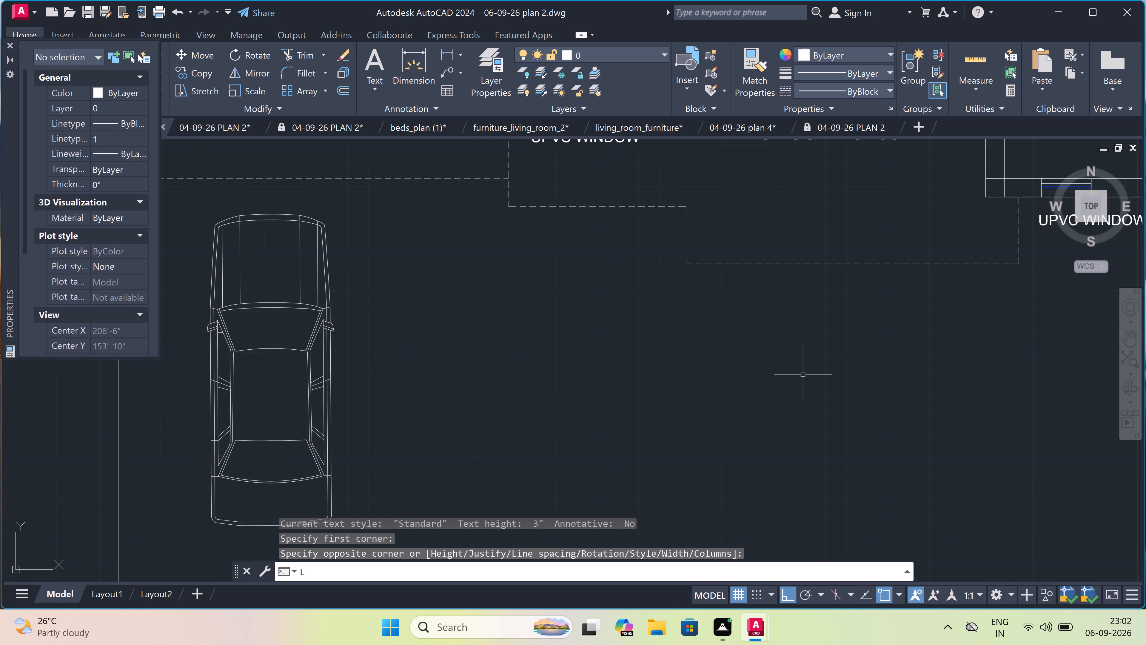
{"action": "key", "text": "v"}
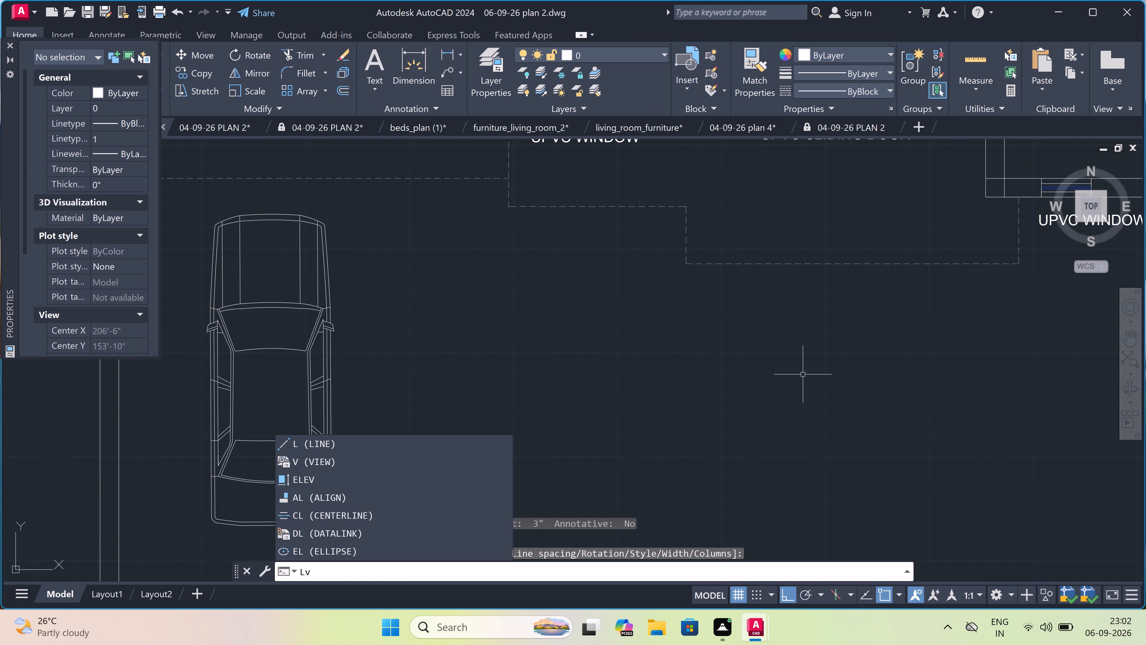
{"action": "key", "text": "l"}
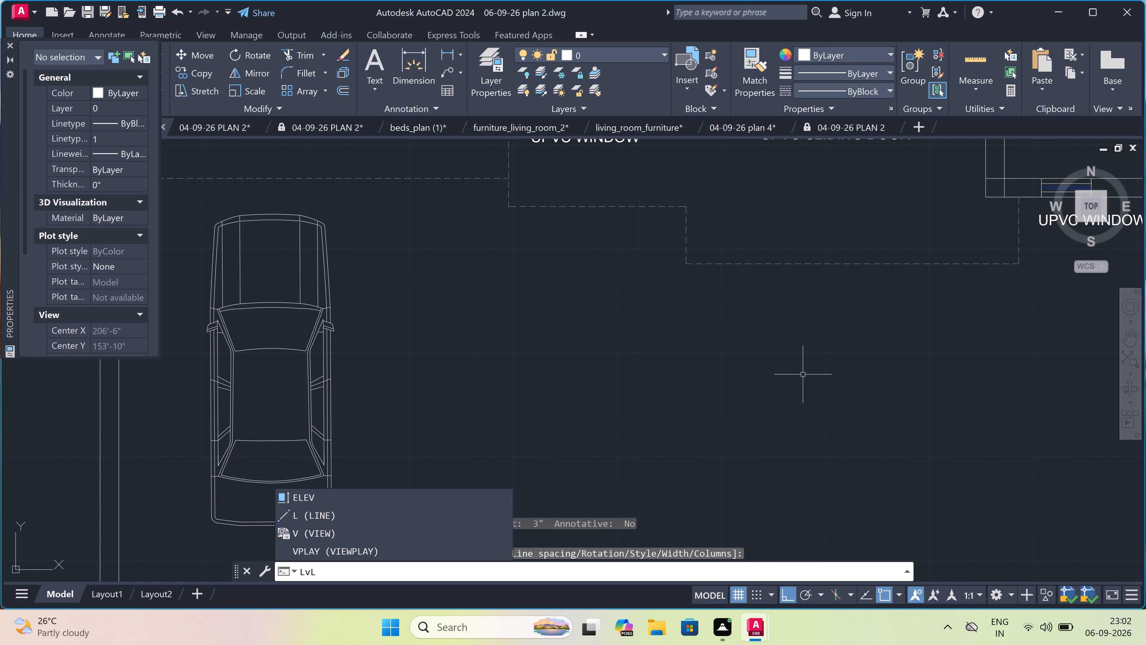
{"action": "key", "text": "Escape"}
Start a multiline text label in the open front area just east of the second parked car.
{"action": "type", "text": "MT"}
{"action": "key", "text": "space"}
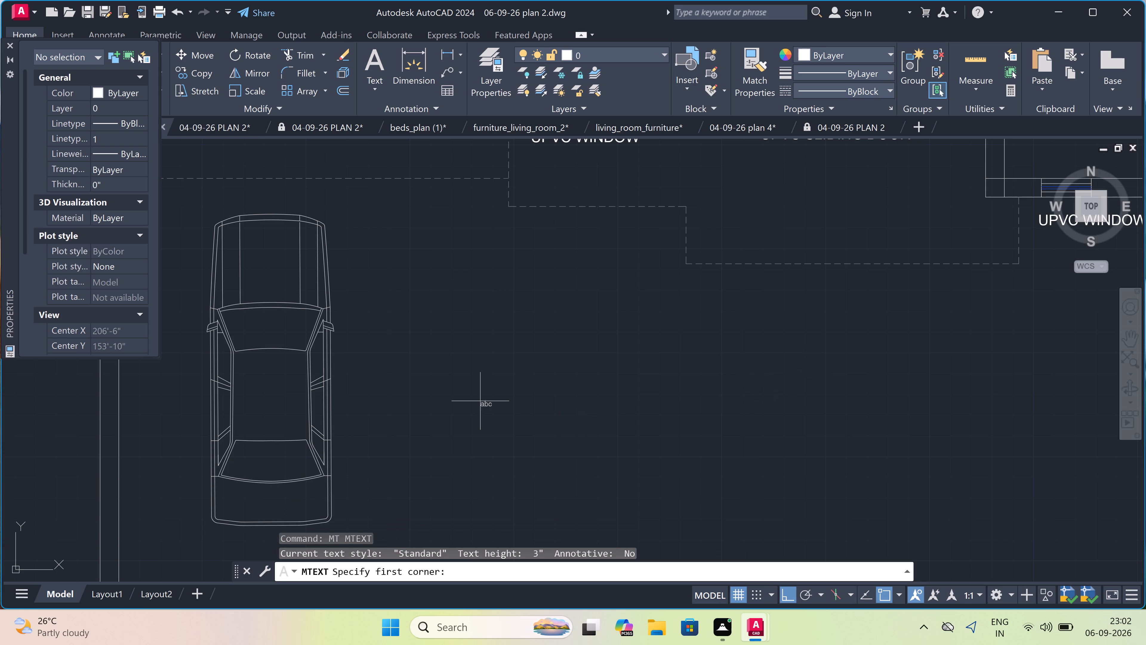
{"action": "double_click", "coordinate": [438, 382]}
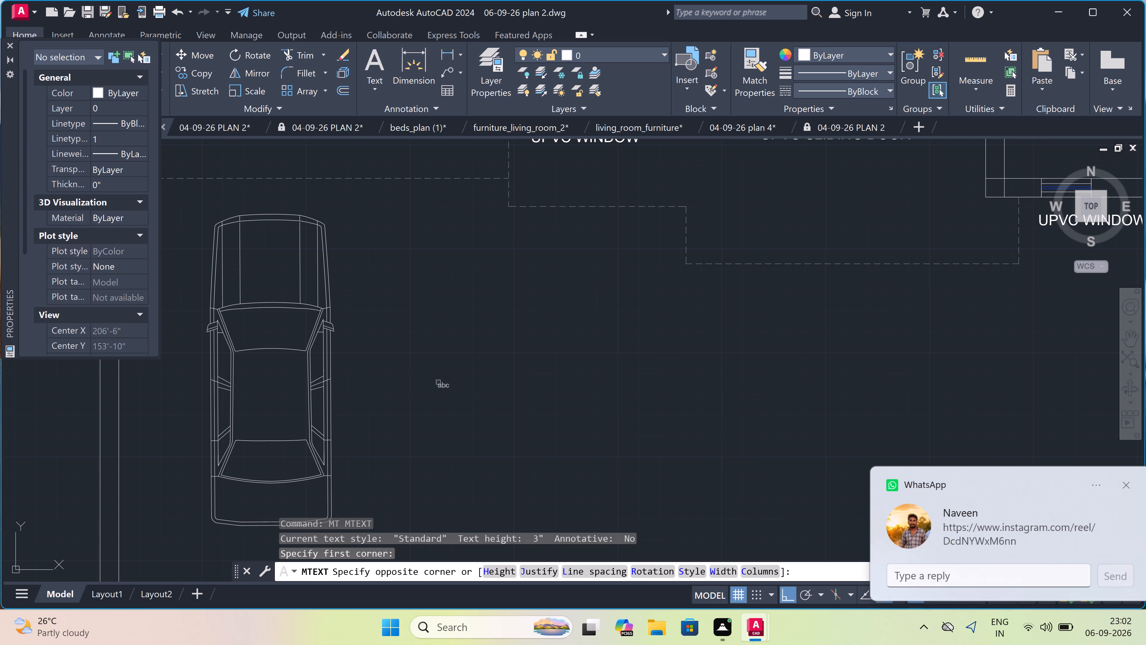
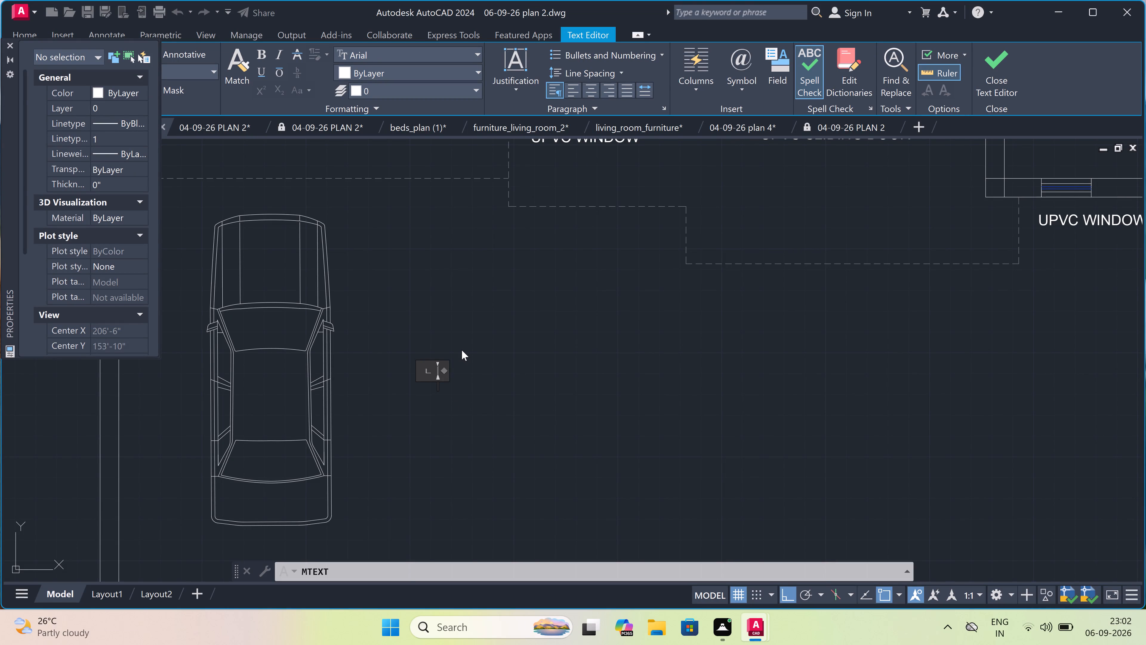
Add multiline text reading "LvL. + 2'6"" in the open area beside the lower car, below the car parking area.
{"action": "key", "text": "Escape"}
{"action": "type", "text": "MT"}
{"action": "key", "text": "space"}
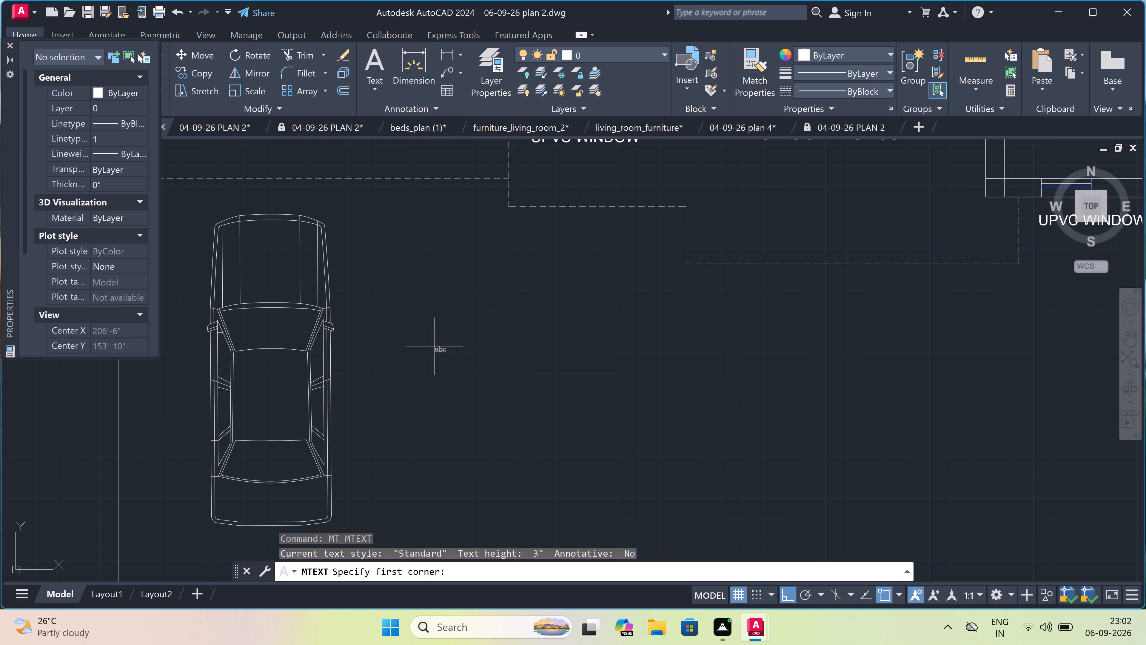
{"action": "left_click_drag", "start_coordinate": [385, 415], "coordinate": [374, 407]}
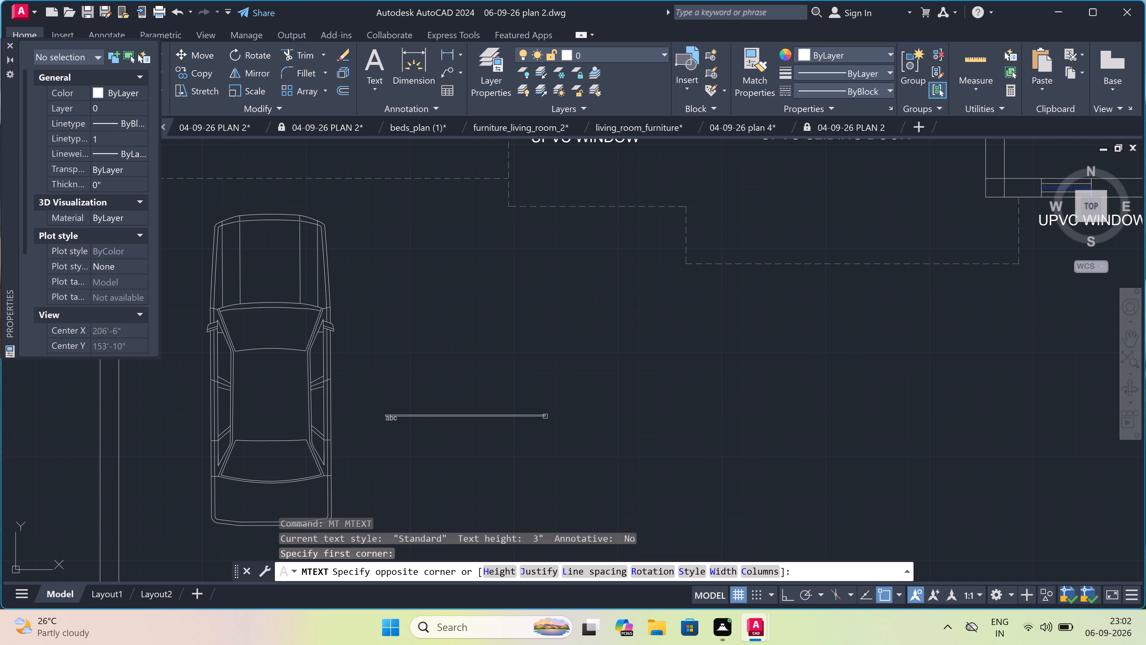
{"action": "double_click", "coordinate": [1024, 432]}
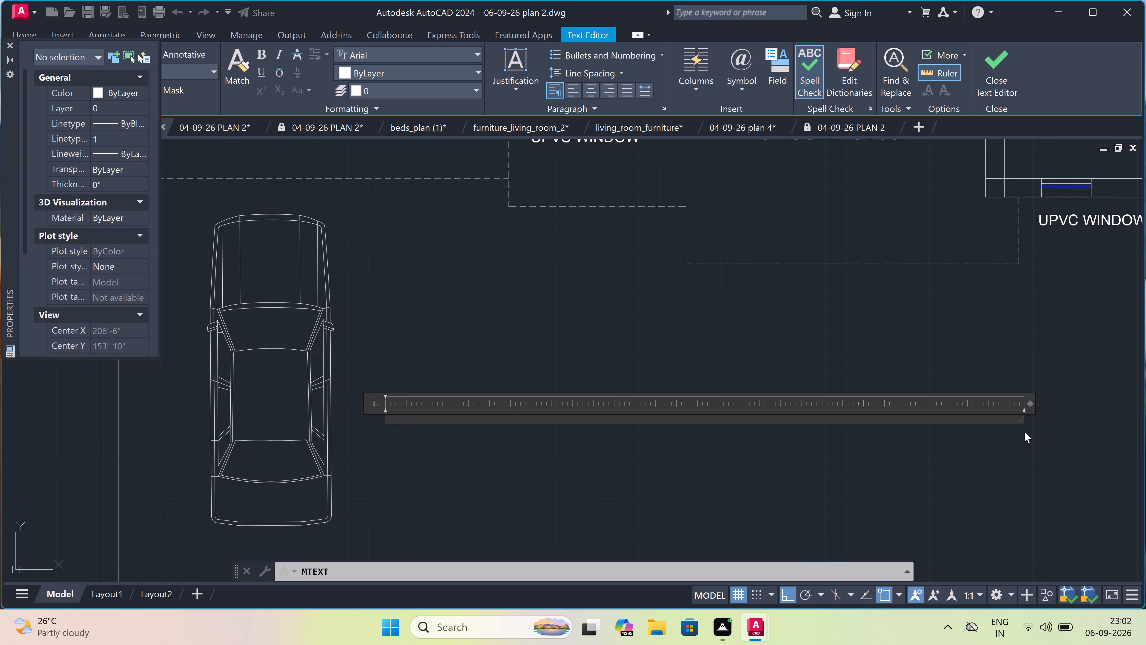
{"action": "key", "text": "l"}
{"action": "key", "text": "v"}
{"action": "type", "text": "L"}
{"action": "key", "text": "space"}
{"action": "key", "text": "BackSpace"}
{"action": "key", "text": "period"}
{"action": "key", "text": "space"}
{"action": "key", "text": "shift+plus"}
{"action": "key", "text": "space"}
{"action": "key", "text": "2"}
{"action": "key", "text": "apostrophe"}
{"action": "key", "text": "6"}
{"action": "key", "text": "shift+quotedbl"}
{"action": "scroll", "coordinate": [413, 455], "scroll_direction": "up", "scroll_amount": 3}
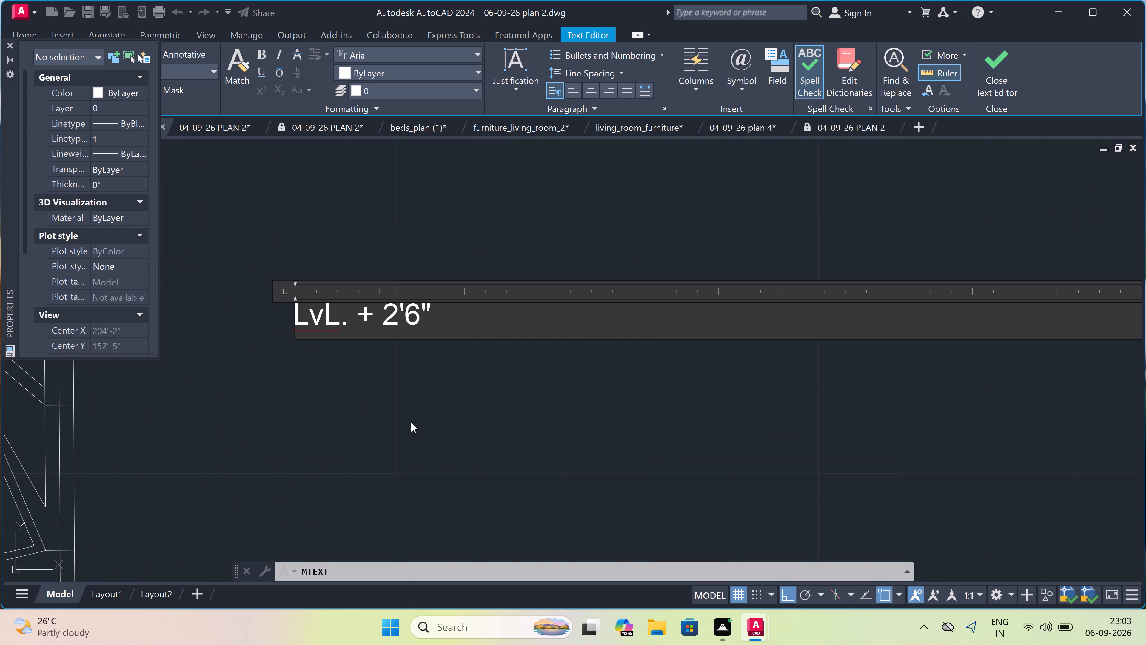
{"action": "double_click", "coordinate": [404, 414]}
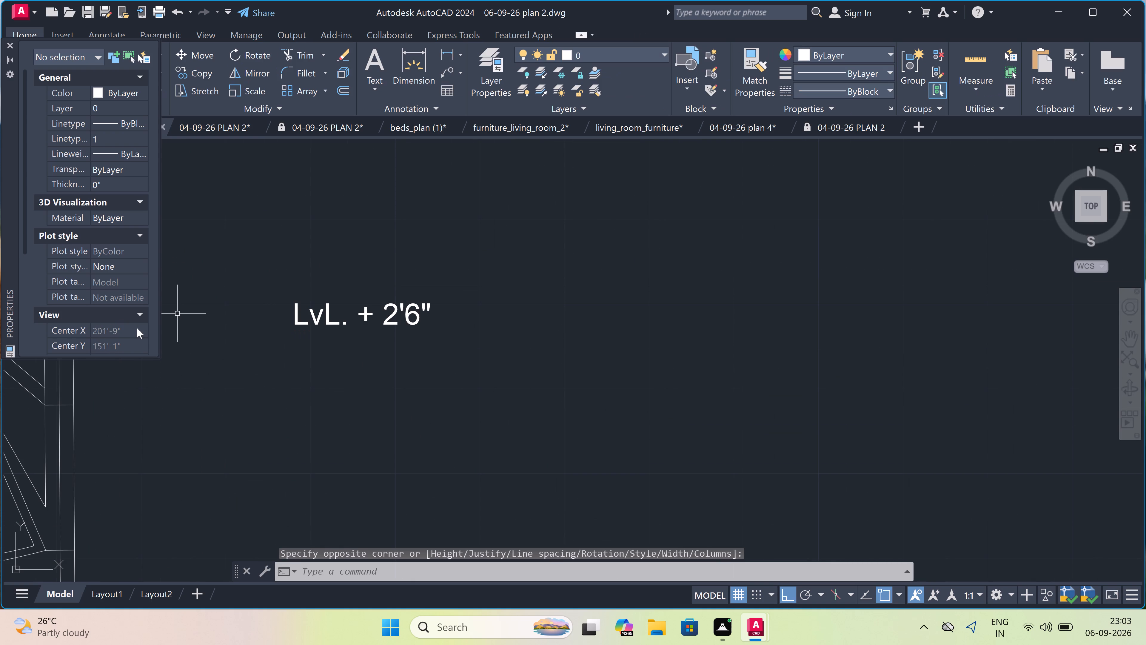
Set the text height of the new "LvL. + 2'6"" label to 5".
{"action": "left_click", "coordinate": [320, 320]}
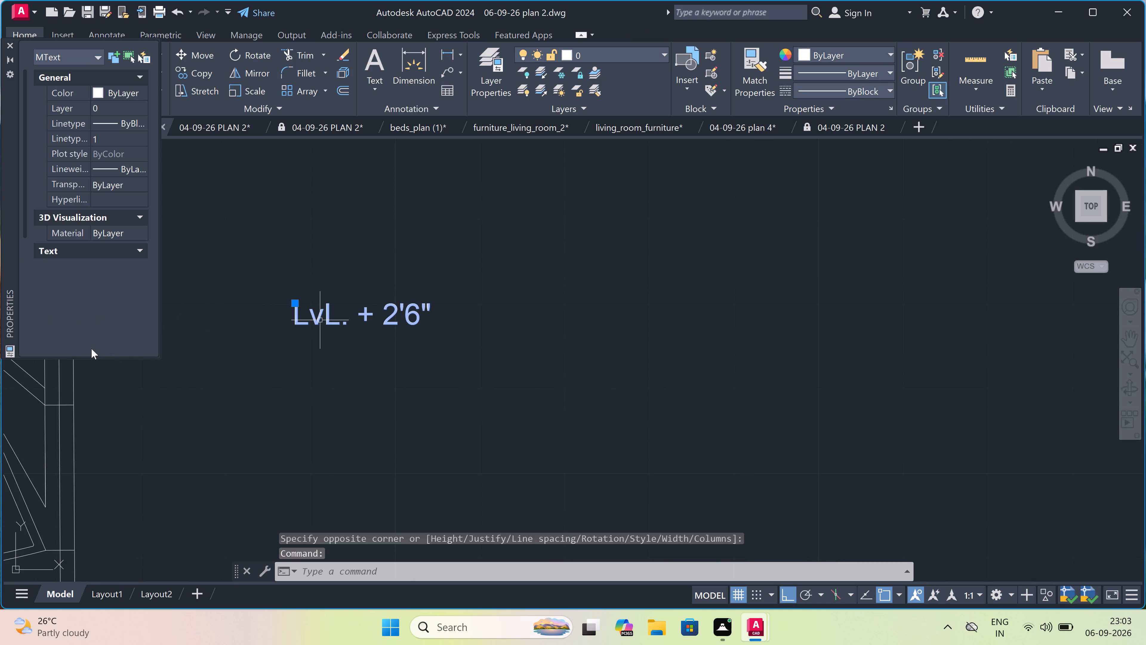
{"action": "left_click_drag", "start_coordinate": [107, 338], "coordinate": [103, 334]}
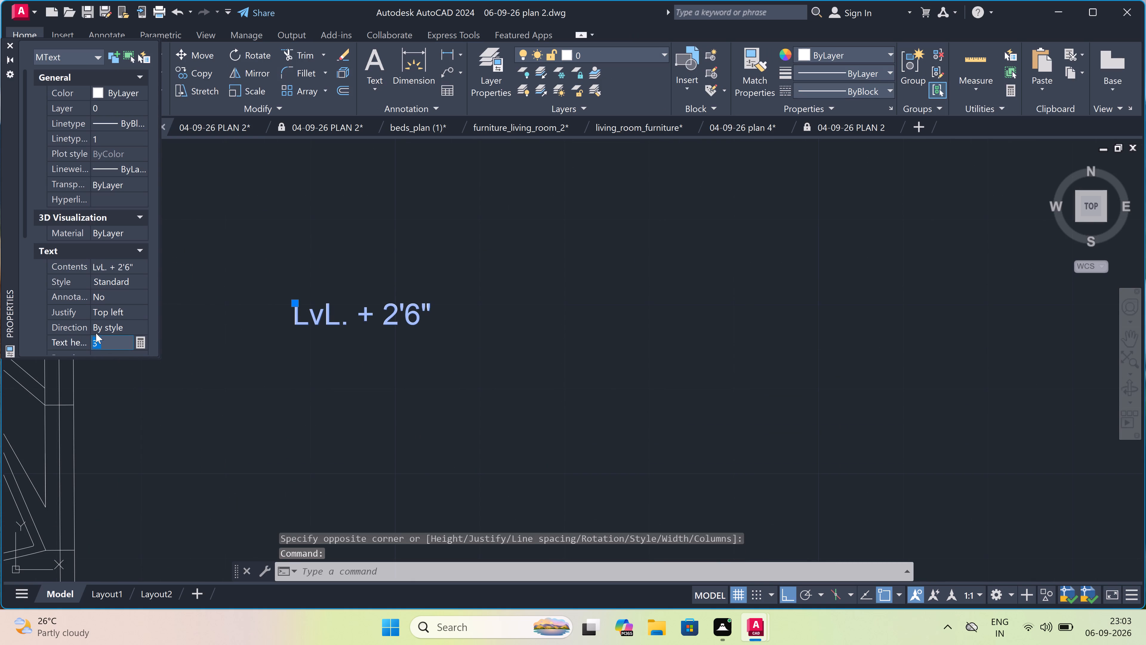
{"action": "key", "text": "BackSpace"}
{"action": "key", "text": "5"}
{"action": "key", "text": "shift+quotedbl"}
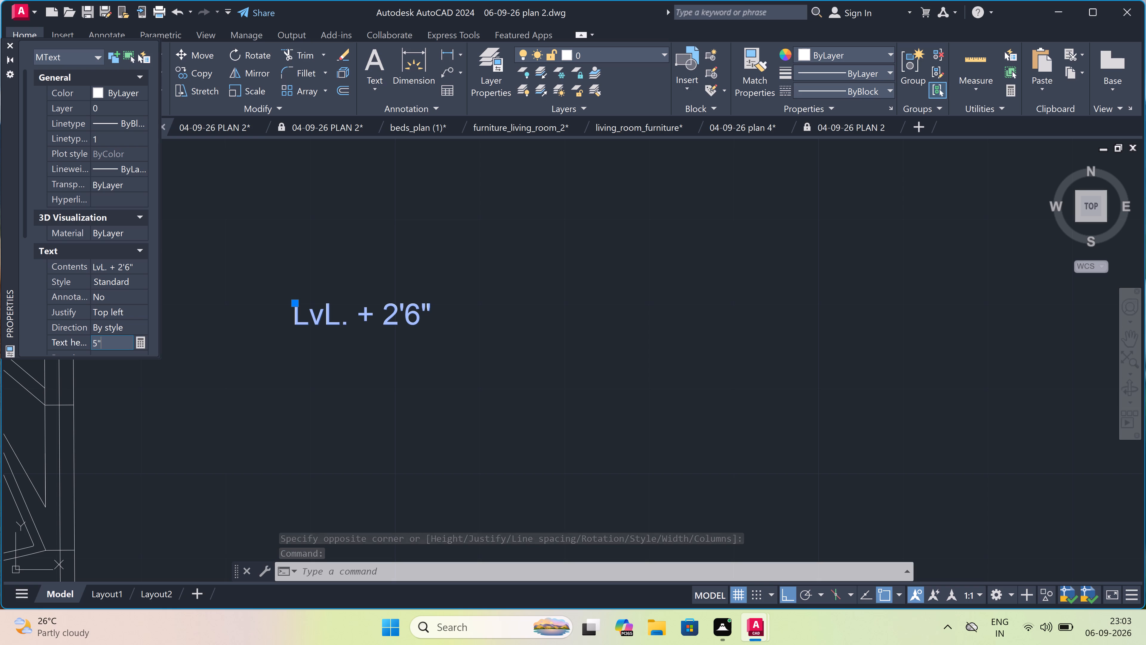
{"action": "left_click", "coordinate": [214, 421]}
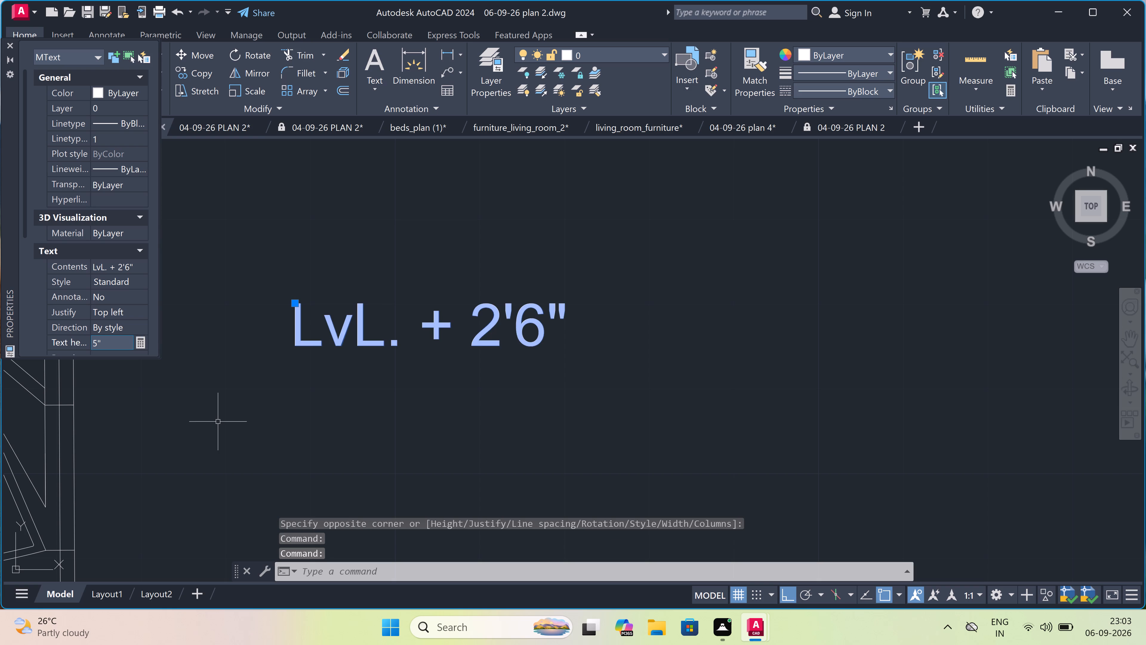
{"action": "key", "text": "Escape"}
Edit the level label under the LOBBY text to read "Lvl. + 3'0"", without spaces between the letters.
{"action": "scroll", "coordinate": [231, 412], "scroll_direction": "down", "scroll_amount": 4}
{"action": "scroll", "coordinate": [332, 317], "scroll_direction": "down", "scroll_amount": 2}
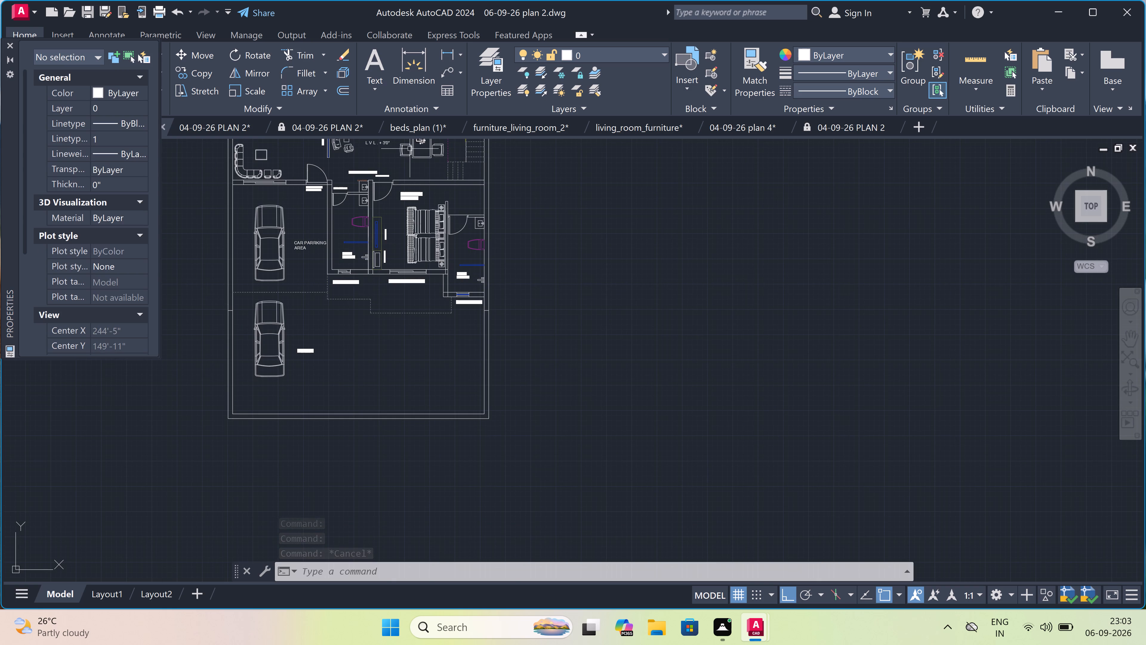
{"action": "scroll", "coordinate": [413, 196], "scroll_direction": "down", "scroll_amount": 3}
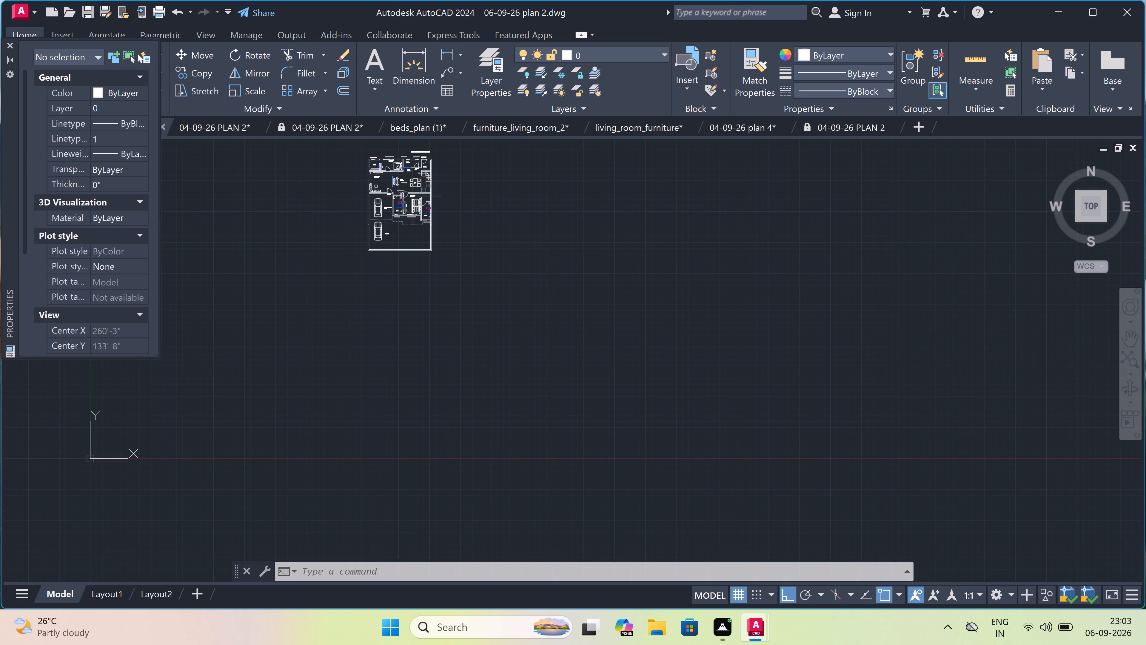
{"action": "scroll", "coordinate": [413, 225], "scroll_direction": "up", "scroll_amount": 3}
{"action": "scroll", "coordinate": [403, 263], "scroll_direction": "down", "scroll_amount": 2}
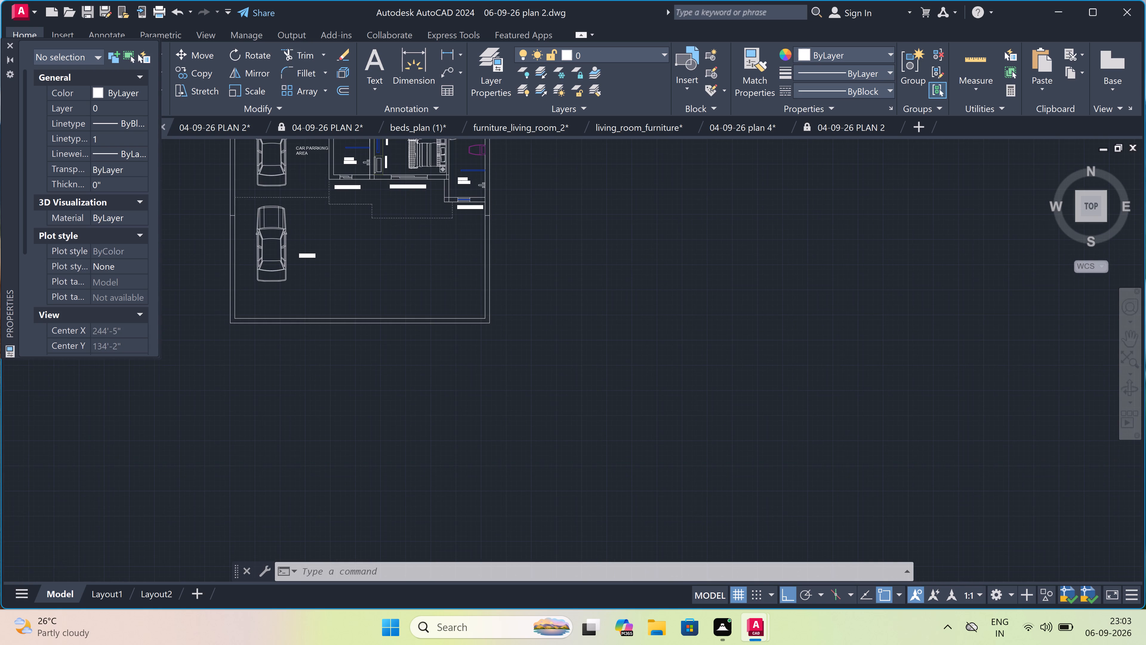
{"action": "scroll", "coordinate": [403, 273], "scroll_direction": "down", "scroll_amount": 1}
{"action": "scroll", "coordinate": [392, 193], "scroll_direction": "up", "scroll_amount": 1}
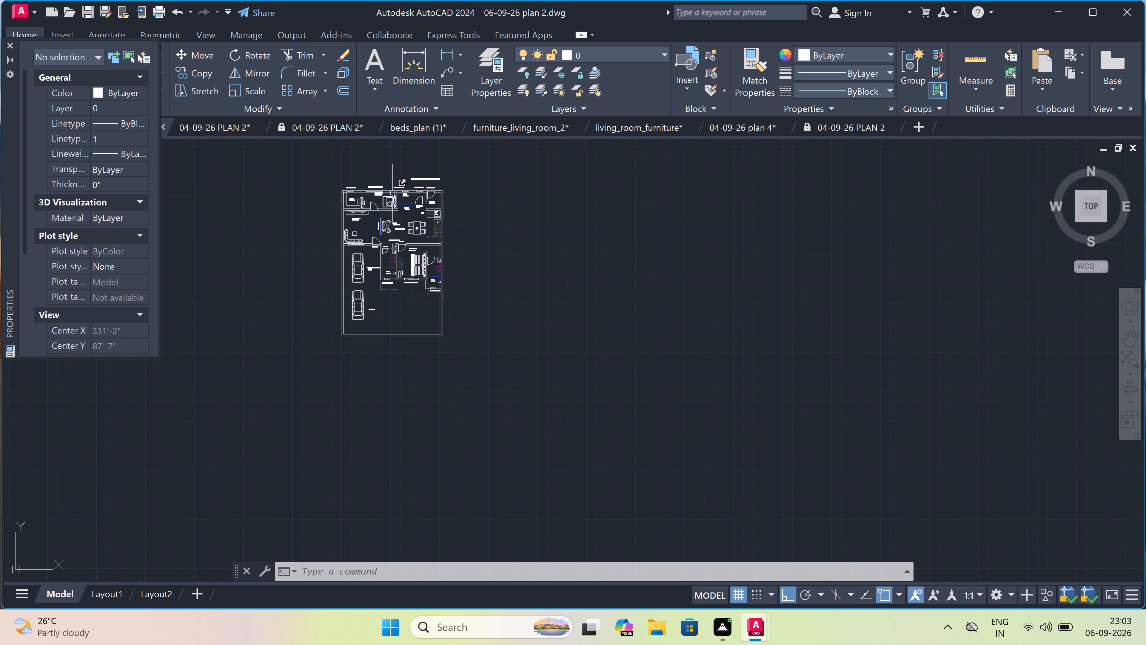
{"action": "scroll", "coordinate": [392, 222], "scroll_direction": "up", "scroll_amount": 6}
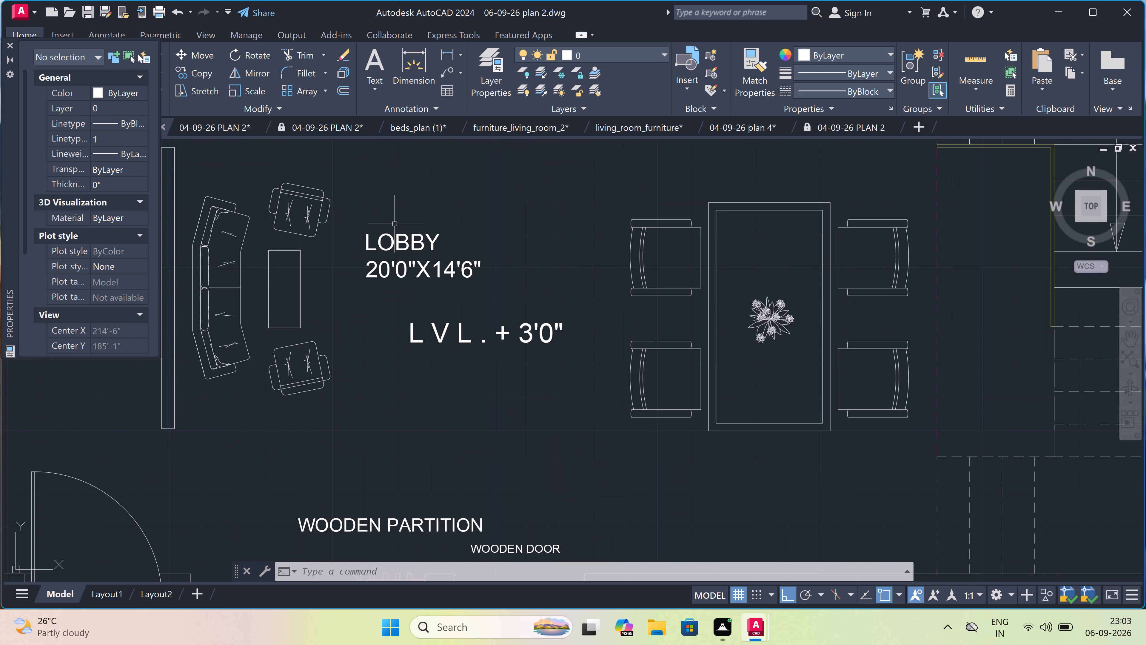
{"action": "scroll", "coordinate": [456, 320], "scroll_direction": "up", "scroll_amount": 2}
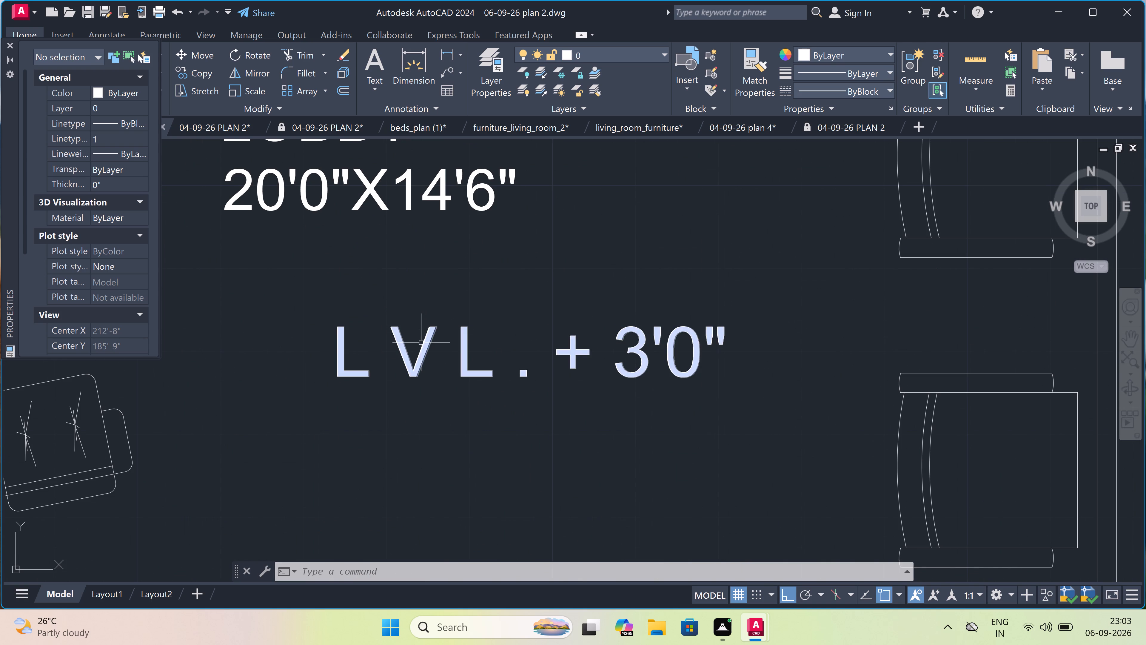
{"action": "double_click", "coordinate": [421, 343]}
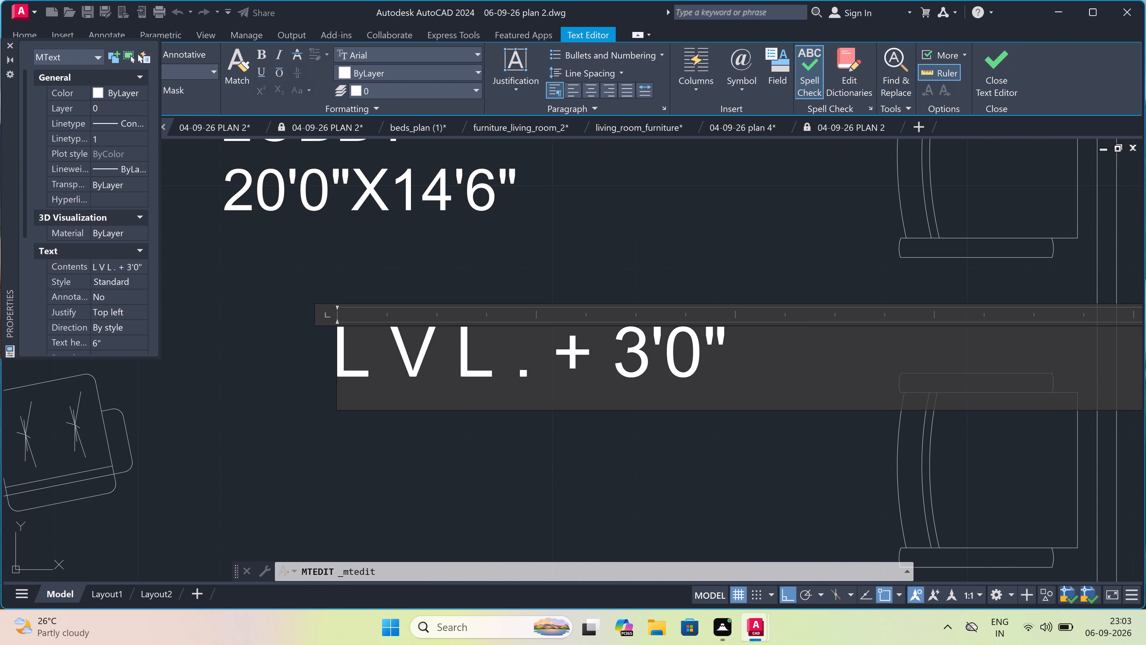
{"action": "left_click", "coordinate": [458, 350]}
{"action": "key", "text": "BackSpace"}
{"action": "key", "text": "BackSpace"}
{"action": "key", "text": "BackSpace"}
{"action": "key", "text": "BackSpace"}
{"action": "key", "text": "BackSpace"}
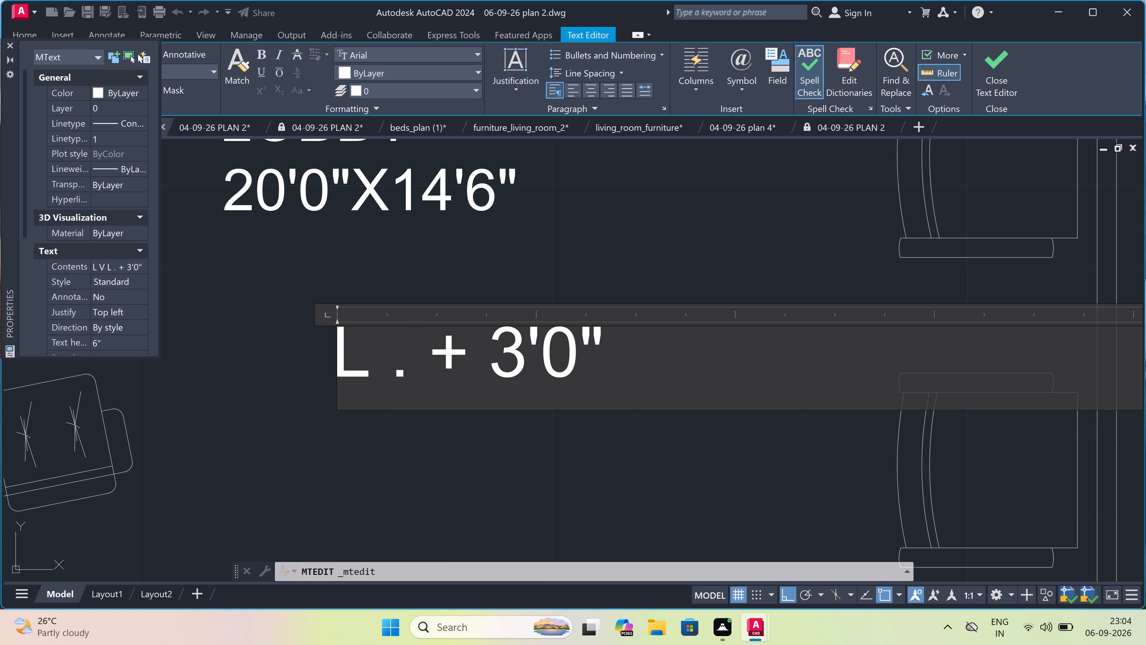
{"action": "left_click_drag", "start_coordinate": [381, 375], "coordinate": [378, 377]}
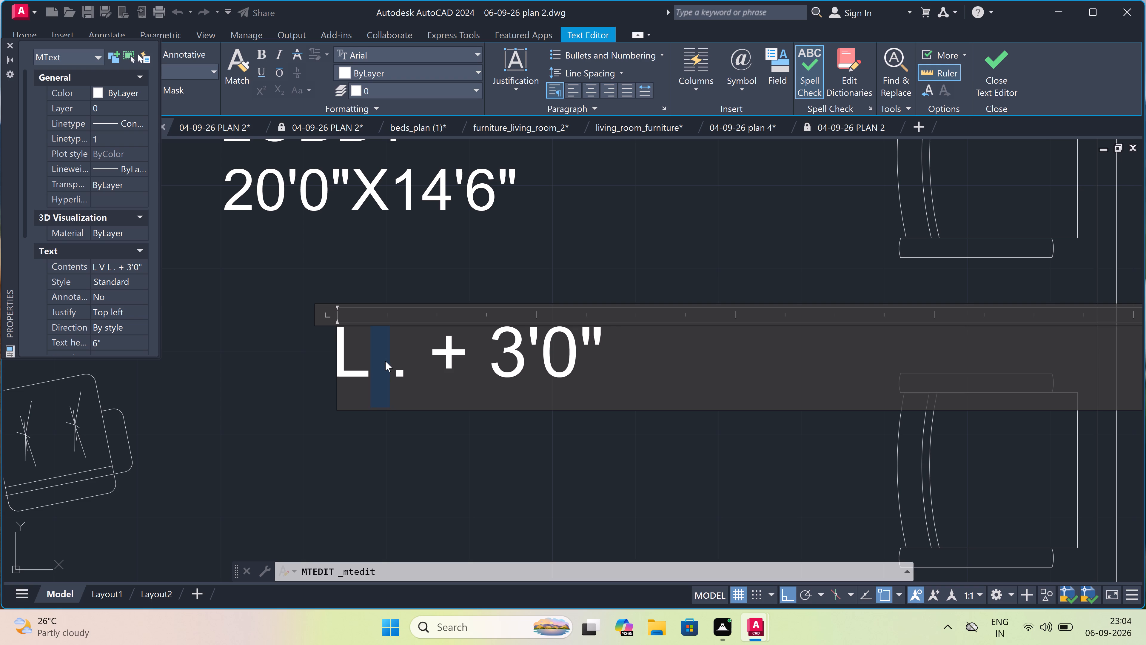
{"action": "key", "text": "v"}
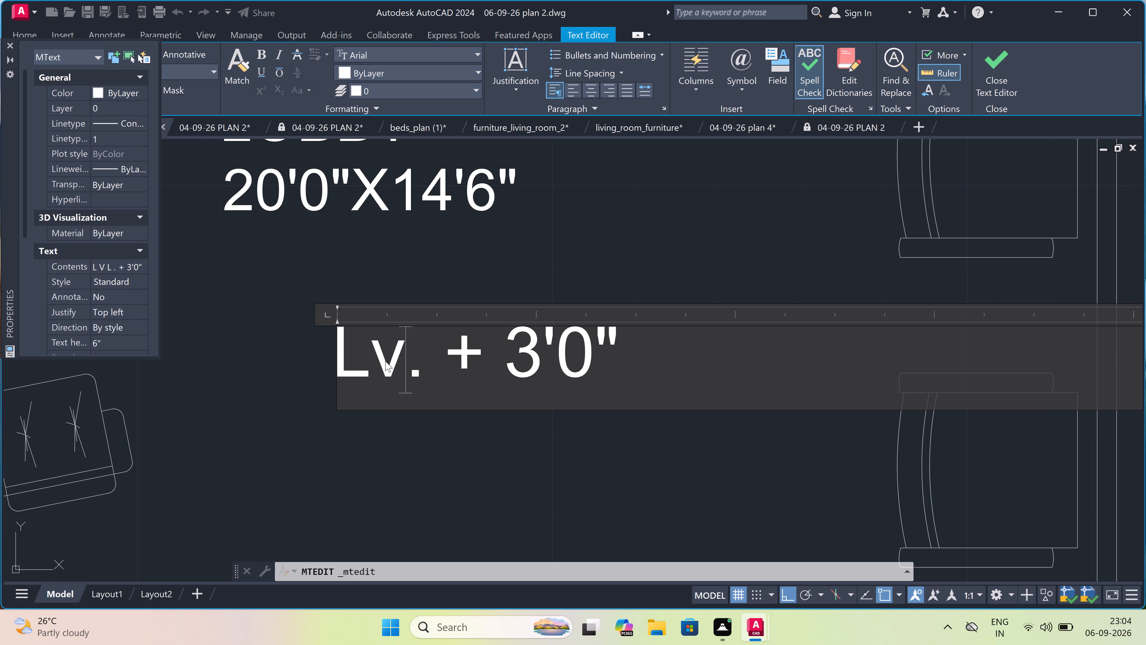
{"action": "key", "text": "i"}
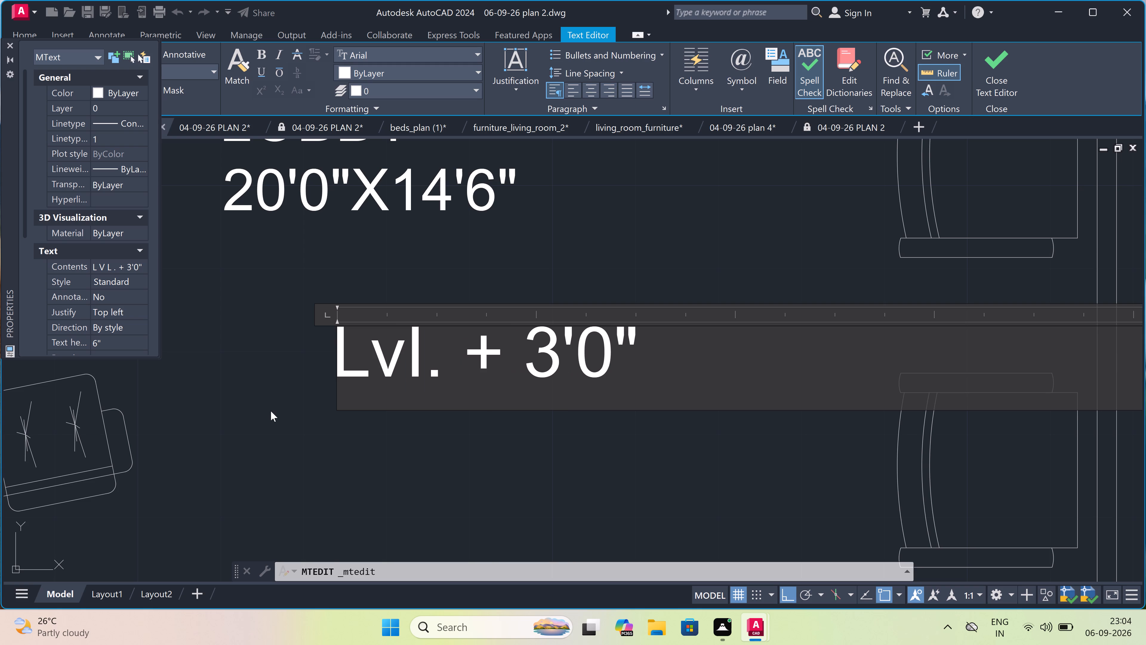
{"action": "left_click", "coordinate": [271, 411]}
Edit the level label beside the lower car to read "Lvl. + 2'6"", with a lowercase final l.
{"action": "scroll", "coordinate": [261, 422], "scroll_direction": "down", "scroll_amount": 6}
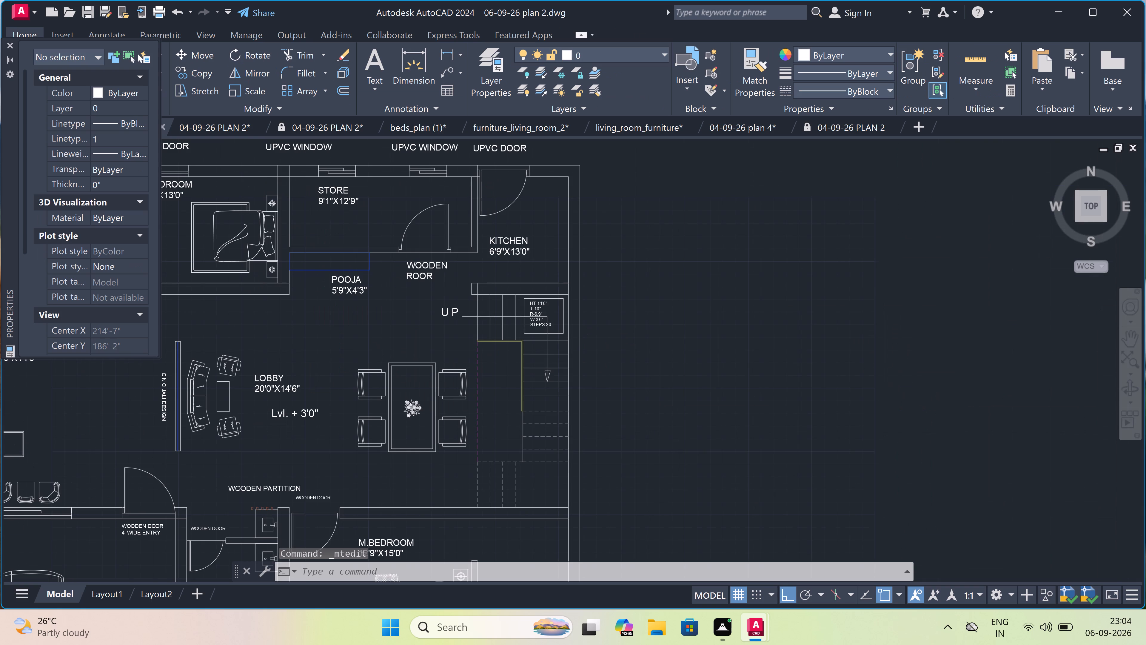
{"action": "scroll", "coordinate": [256, 437], "scroll_direction": "down", "scroll_amount": 3}
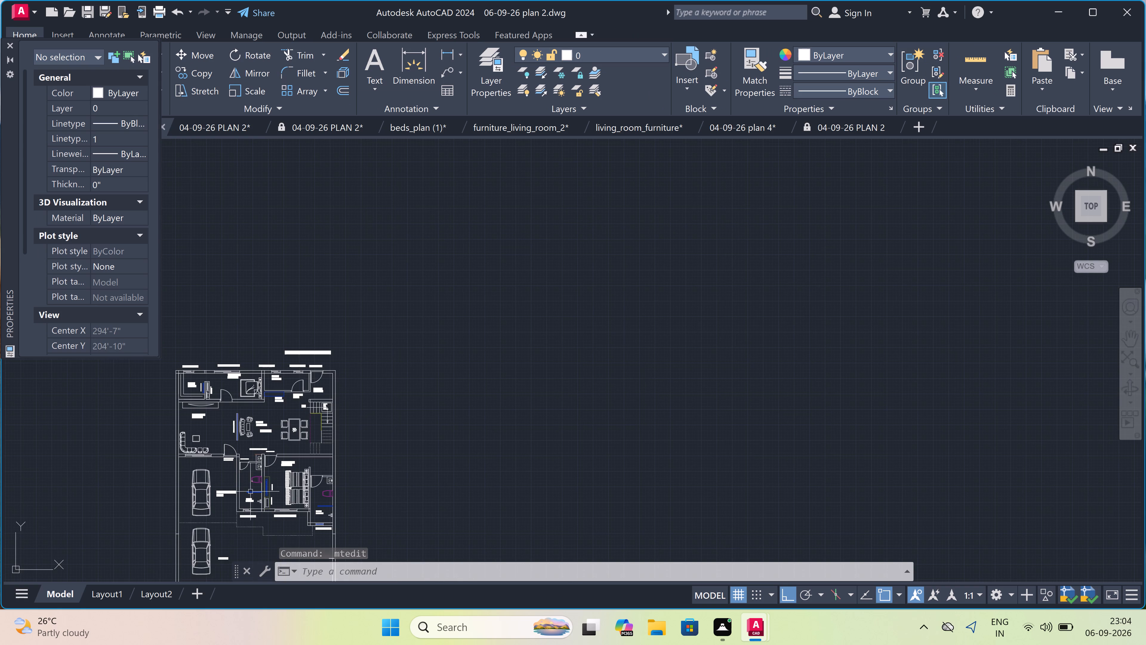
{"action": "scroll", "coordinate": [258, 538], "scroll_direction": "down", "scroll_amount": 3}
{"action": "scroll", "coordinate": [244, 543], "scroll_direction": "up", "scroll_amount": 4}
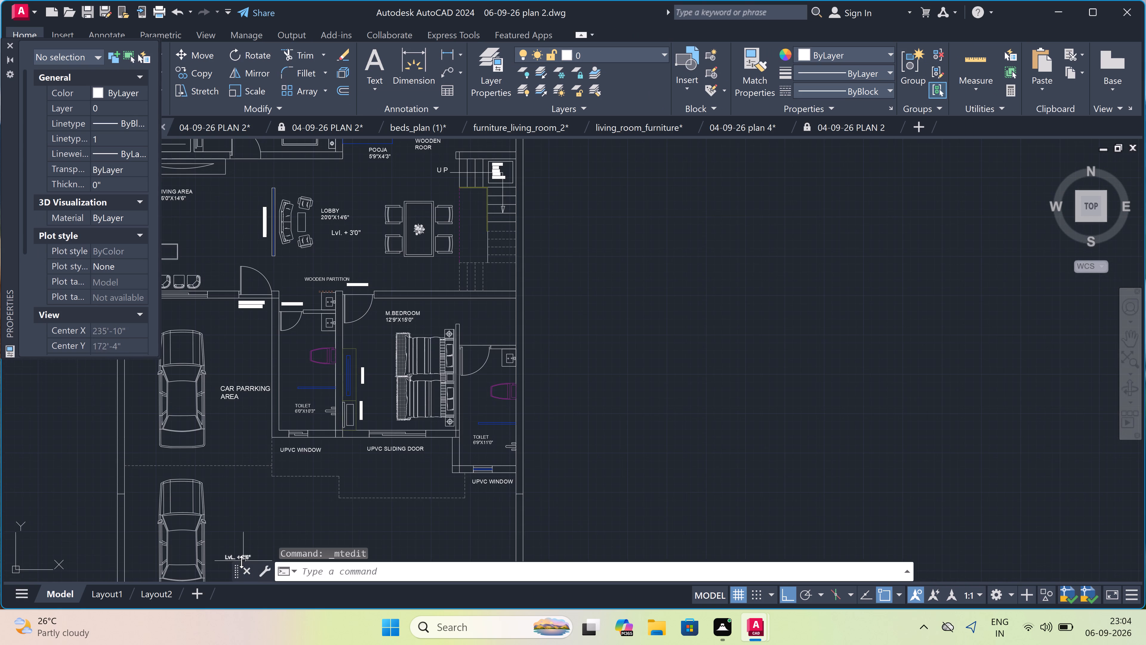
{"action": "scroll", "coordinate": [245, 520], "scroll_direction": "down", "scroll_amount": 2}
{"action": "scroll", "coordinate": [238, 541], "scroll_direction": "up", "scroll_amount": 4}
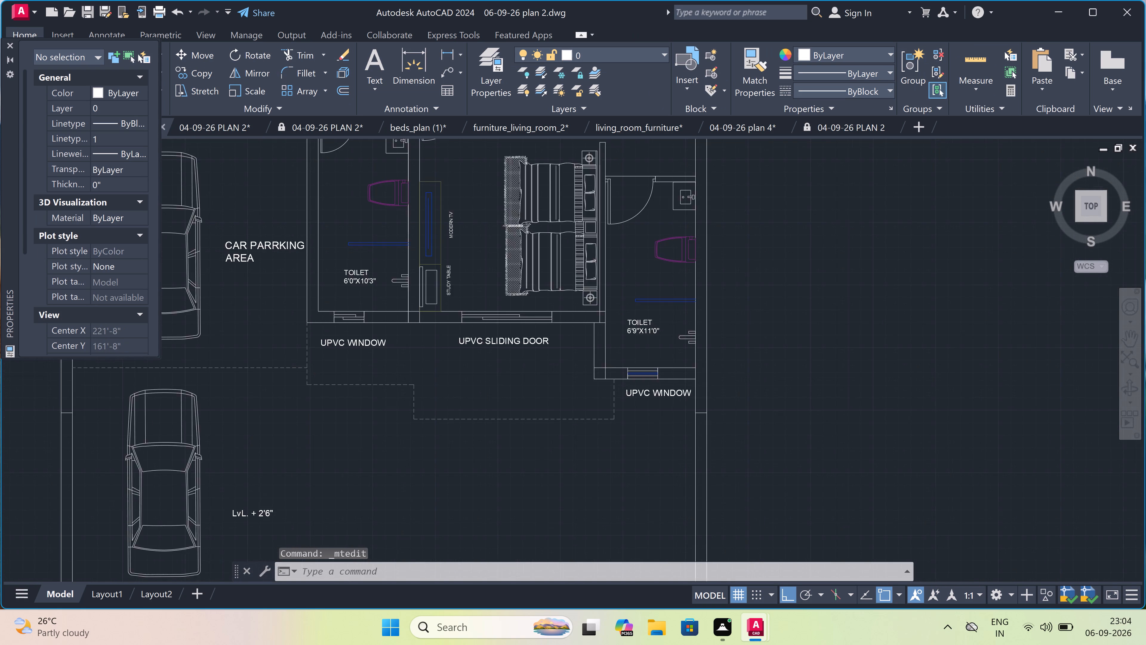
{"action": "scroll", "coordinate": [236, 542], "scroll_direction": "up", "scroll_amount": 3}
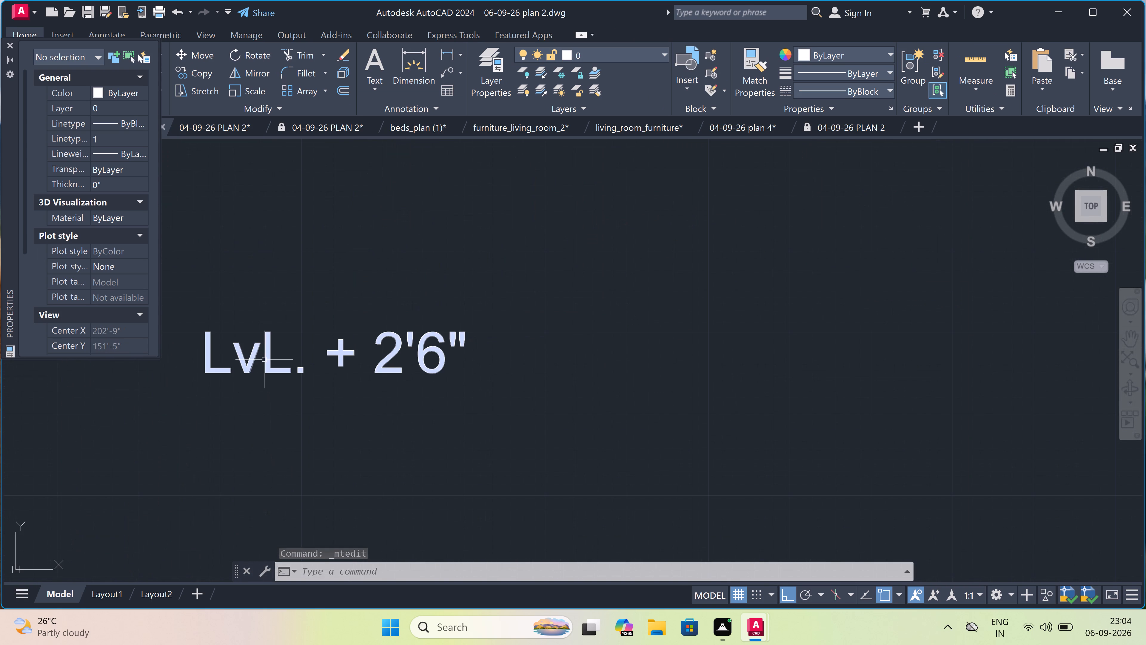
{"action": "double_click", "coordinate": [265, 360]}
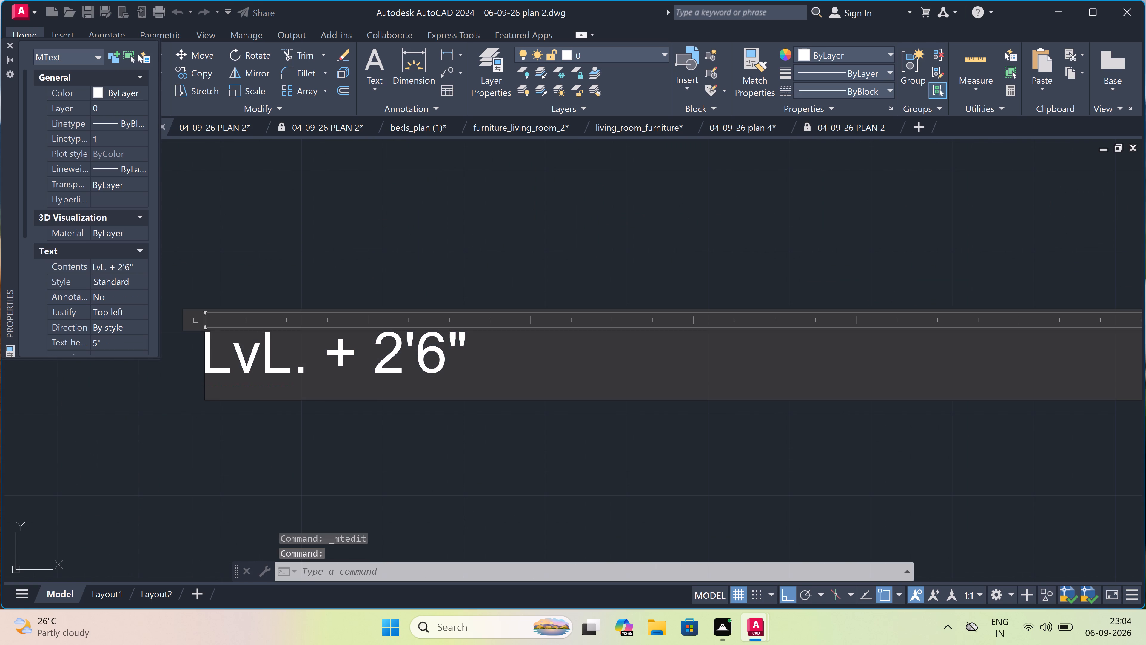
{"action": "left_click_drag", "start_coordinate": [283, 357], "coordinate": [283, 363]}
{"action": "left_click", "coordinate": [283, 364]}
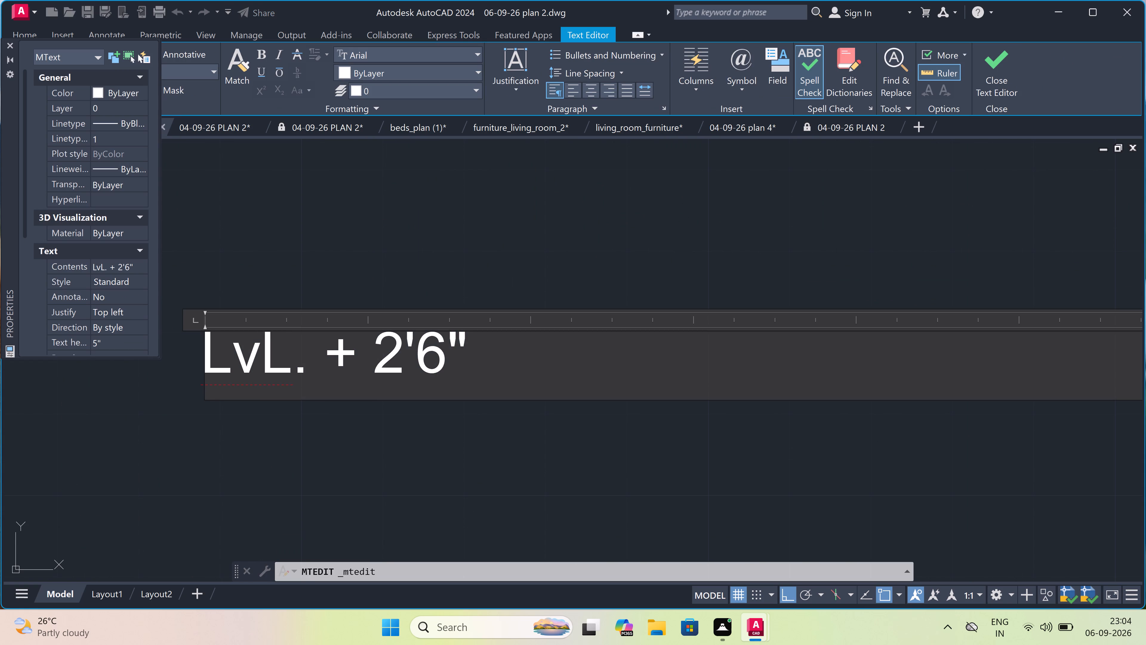
{"action": "key", "text": "BackSpace"}
{"action": "key", "text": "i"}
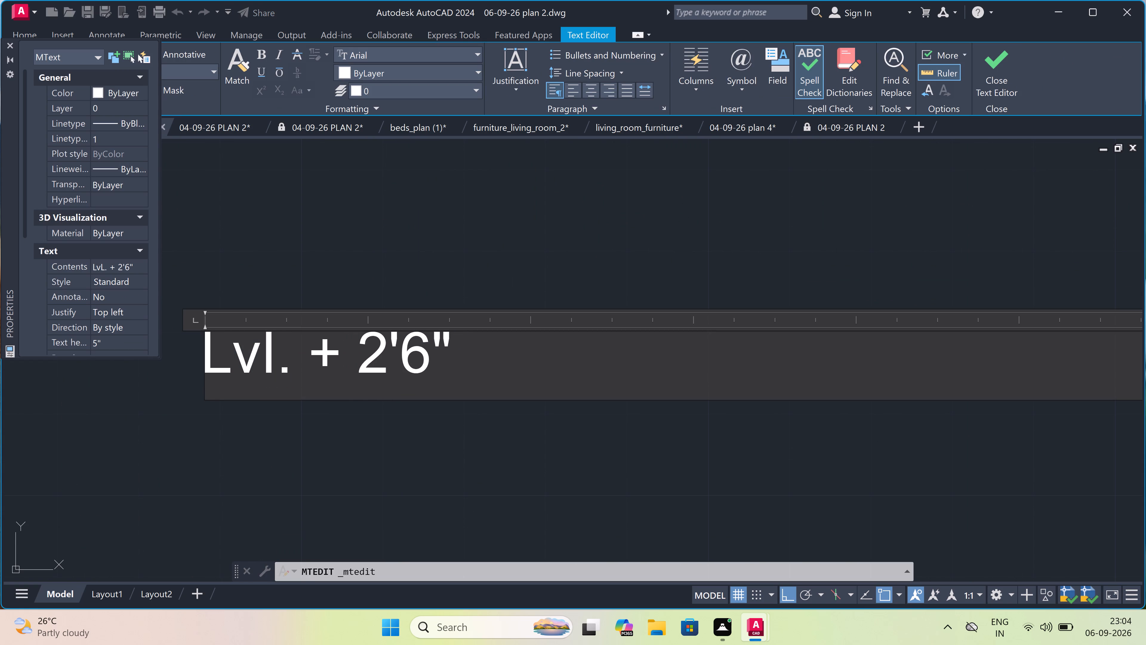
{"action": "left_click", "coordinate": [335, 277]}
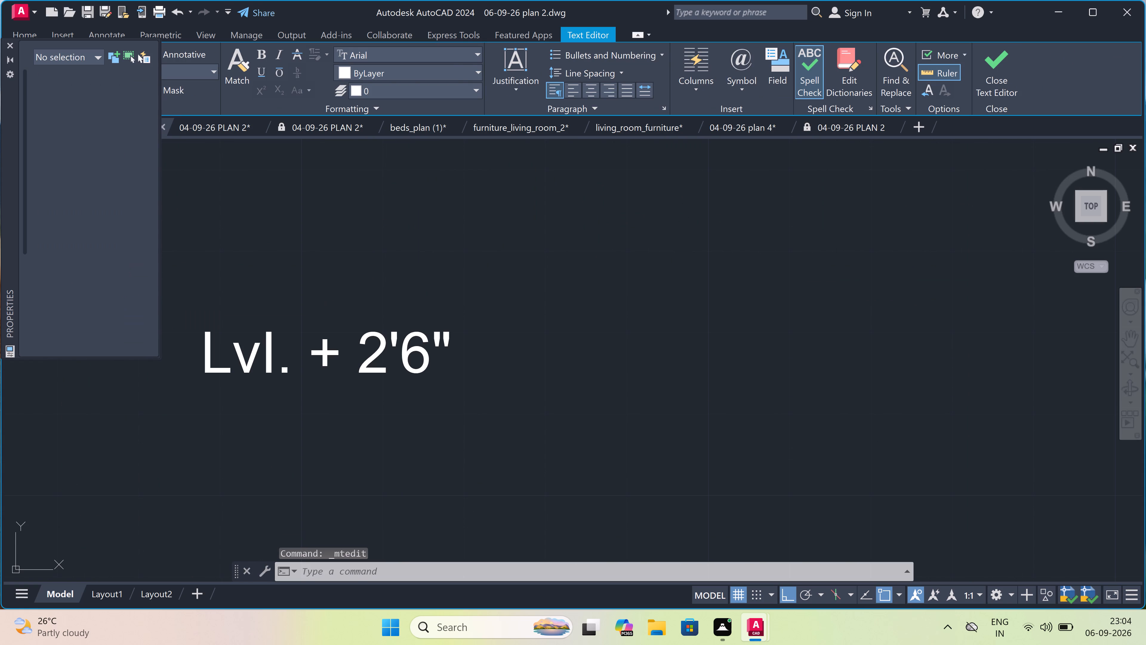
{"action": "key", "text": "Escape"}
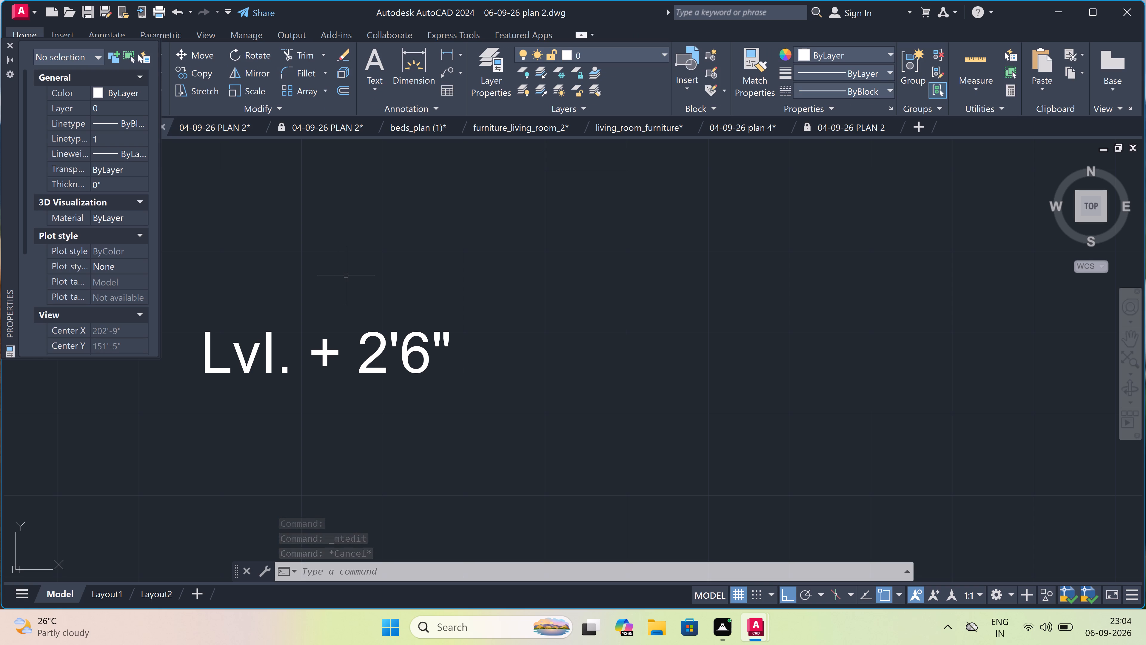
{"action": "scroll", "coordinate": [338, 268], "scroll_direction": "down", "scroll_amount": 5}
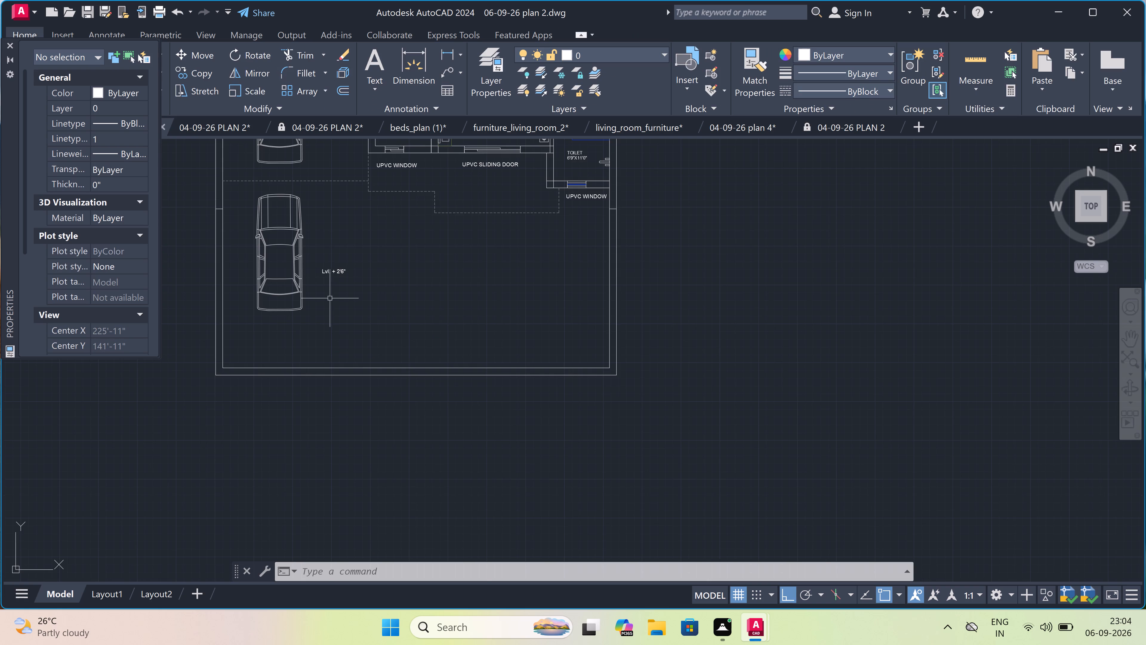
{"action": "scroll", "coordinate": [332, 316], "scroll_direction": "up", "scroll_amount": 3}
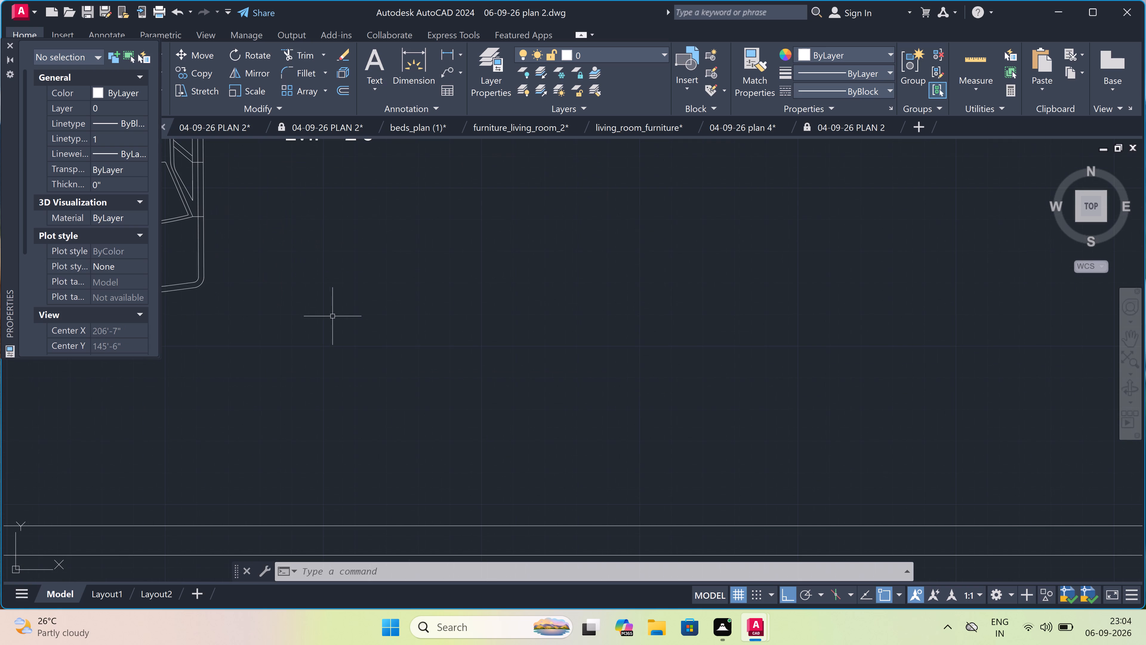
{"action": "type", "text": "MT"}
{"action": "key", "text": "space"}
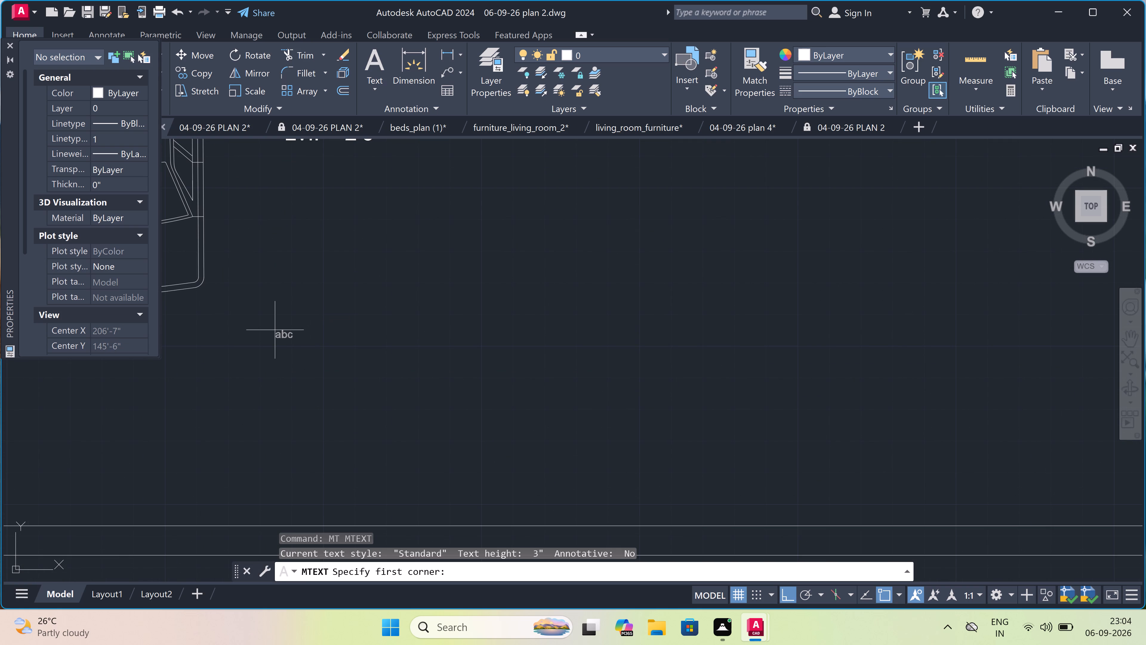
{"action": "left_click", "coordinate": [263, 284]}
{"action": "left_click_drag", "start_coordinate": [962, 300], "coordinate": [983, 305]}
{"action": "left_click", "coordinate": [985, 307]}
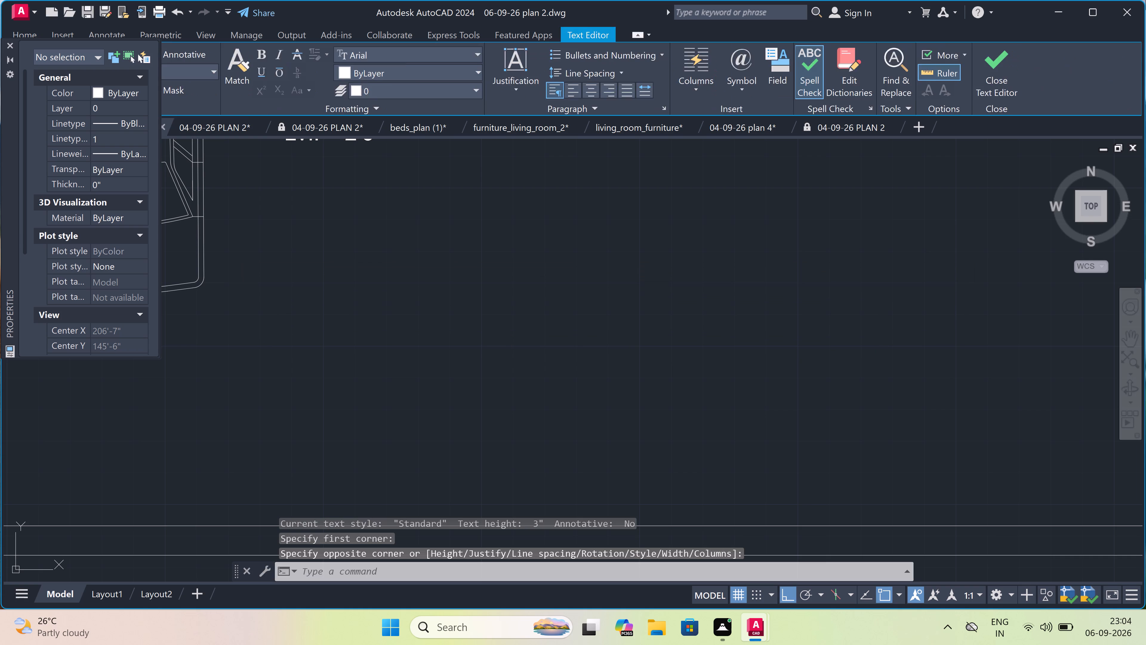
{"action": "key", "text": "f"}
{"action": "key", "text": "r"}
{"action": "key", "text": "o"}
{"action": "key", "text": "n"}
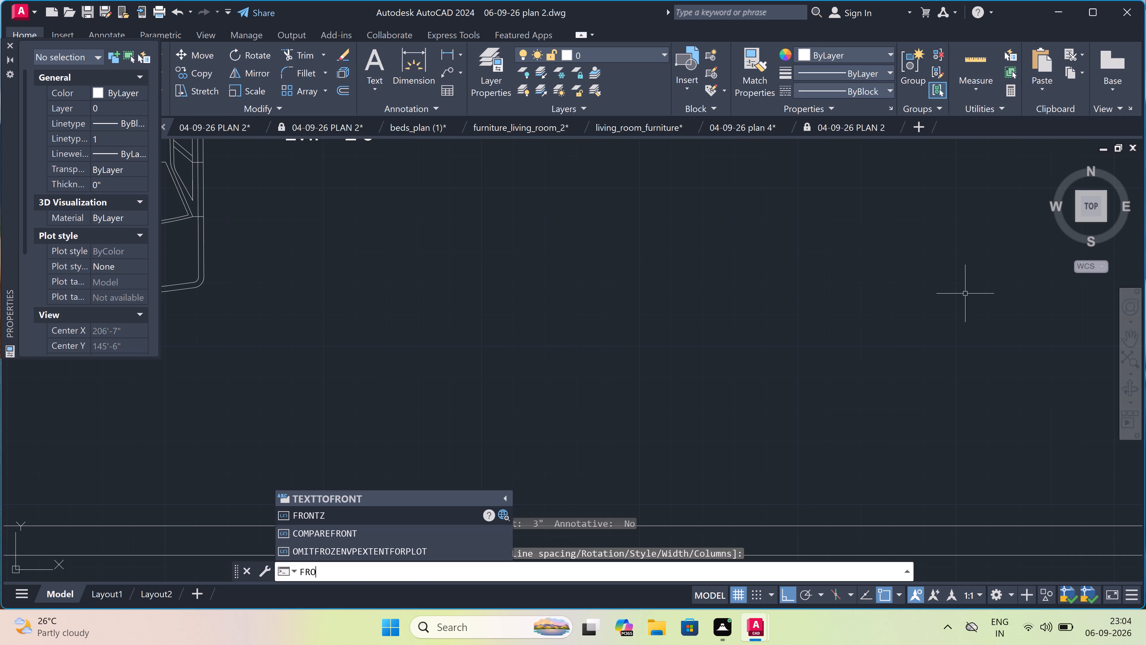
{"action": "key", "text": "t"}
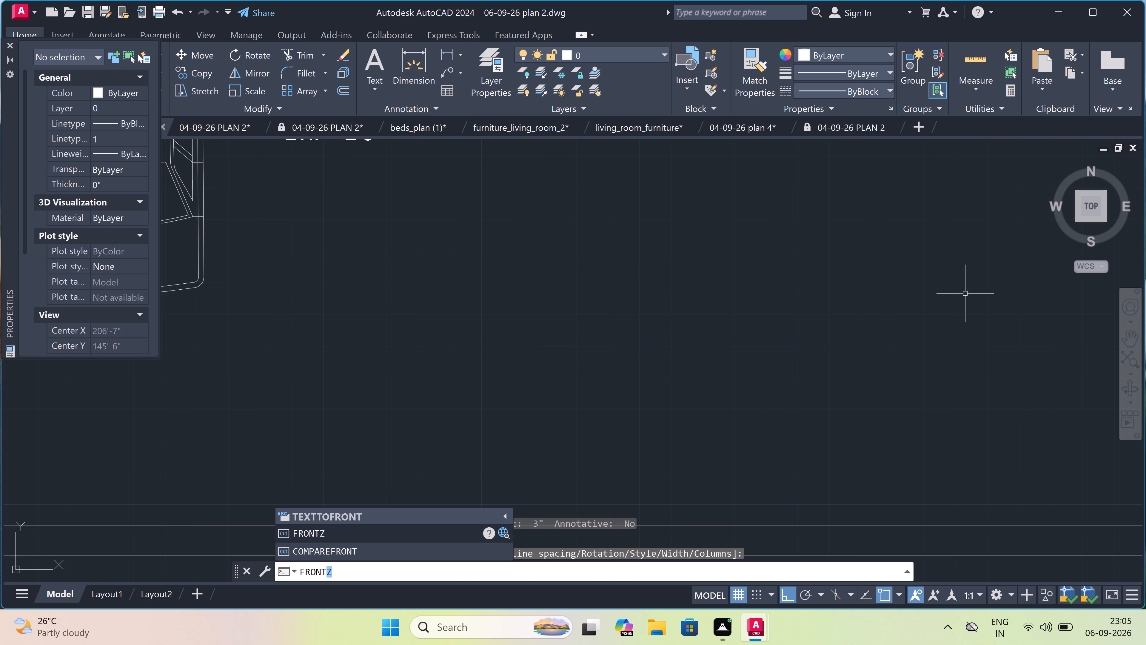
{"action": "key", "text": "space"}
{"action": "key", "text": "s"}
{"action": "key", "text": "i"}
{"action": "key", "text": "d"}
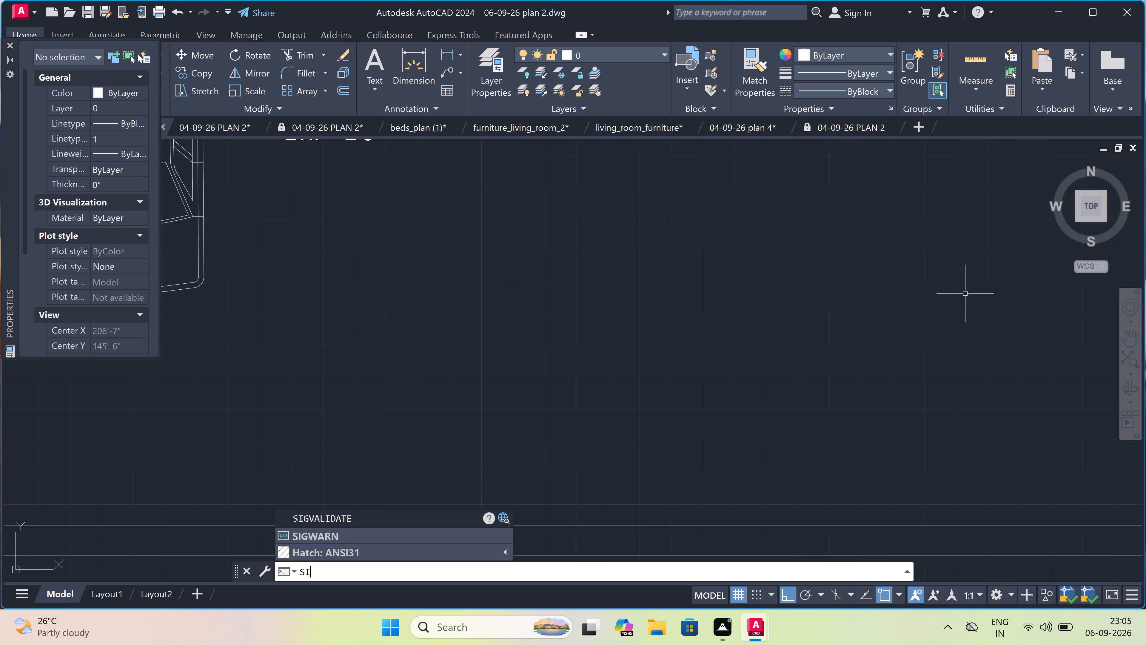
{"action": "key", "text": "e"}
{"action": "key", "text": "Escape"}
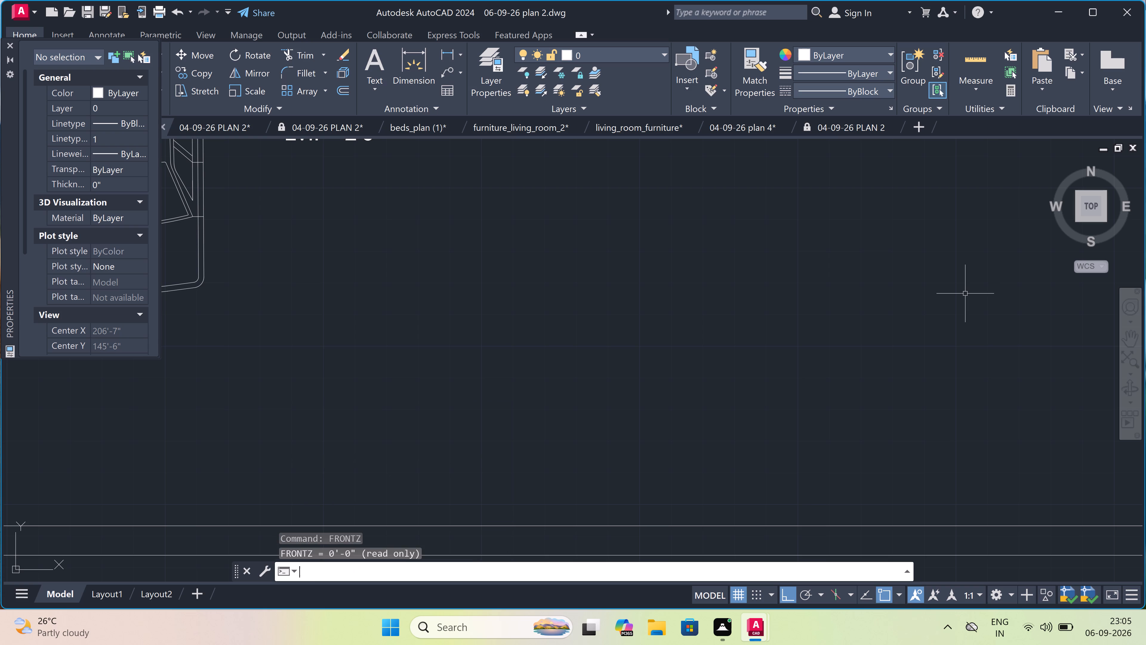
Add multiline text below the "Lvl. + 2'6"" label, reading "FRONT SIDE OPEN" with "AREA" on a second line.
{"action": "key", "text": "m"}
{"action": "key", "text": "t"}
{"action": "key", "text": "space"}
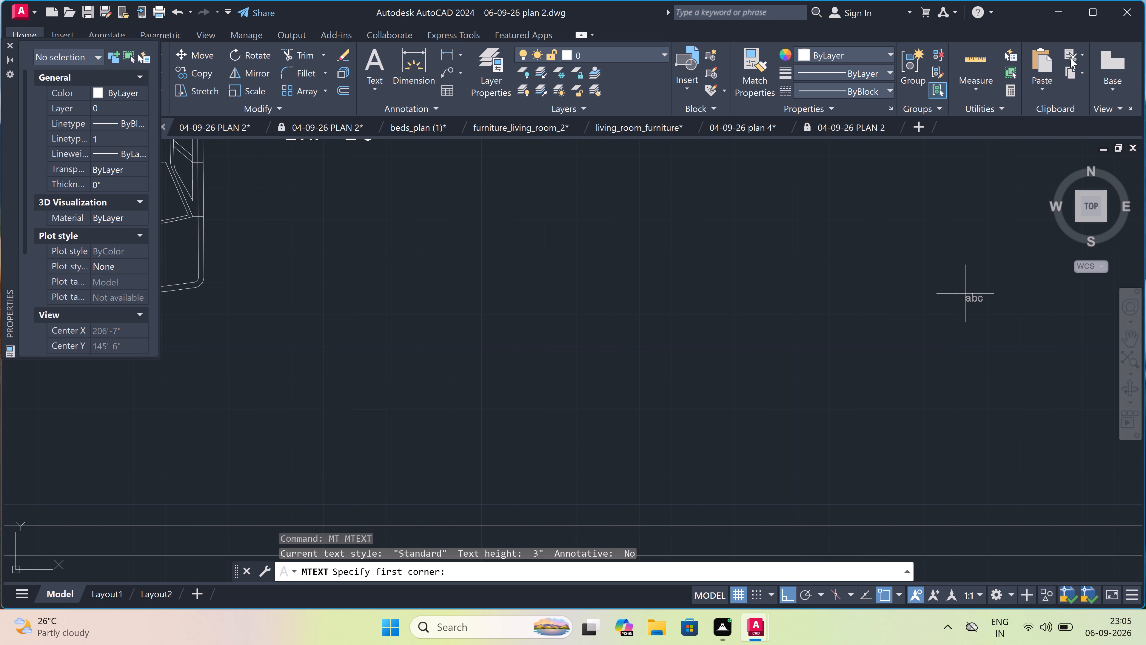
{"action": "left_click_drag", "start_coordinate": [275, 207], "coordinate": [277, 211]}
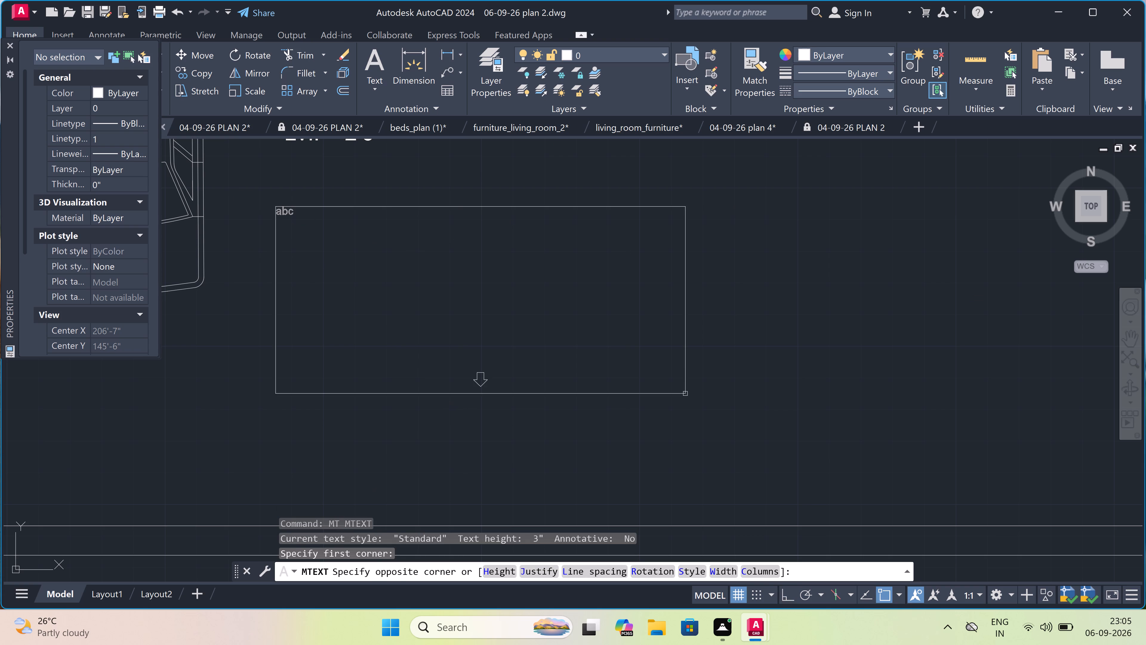
{"action": "double_click", "coordinate": [1145, 242]}
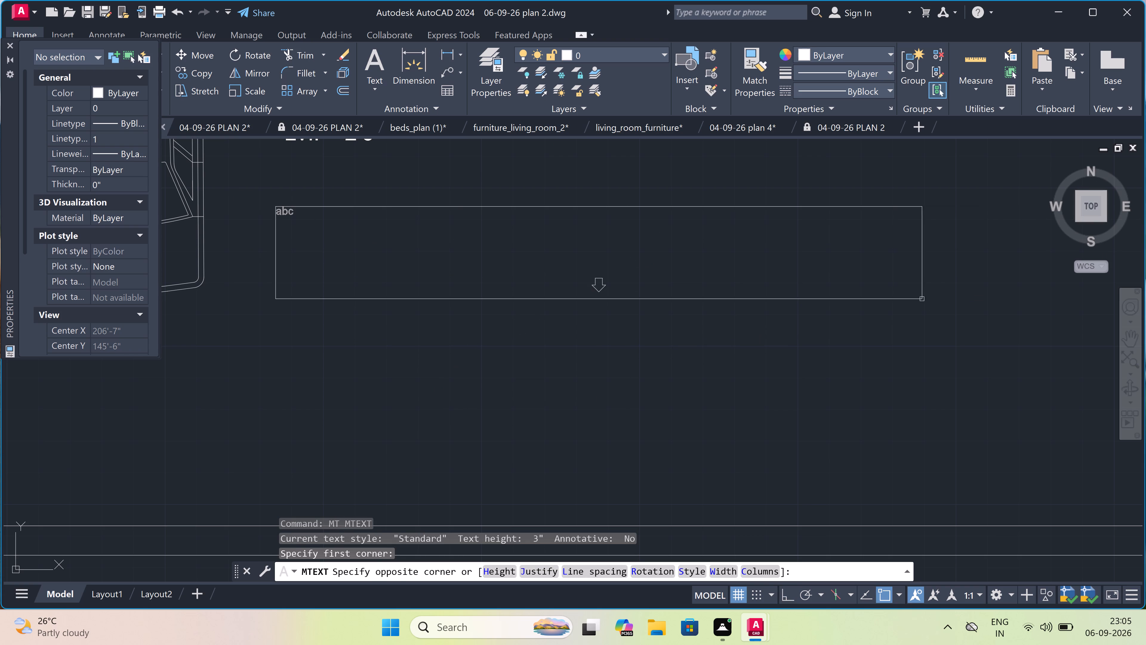
{"action": "double_click", "coordinate": [1027, 261]}
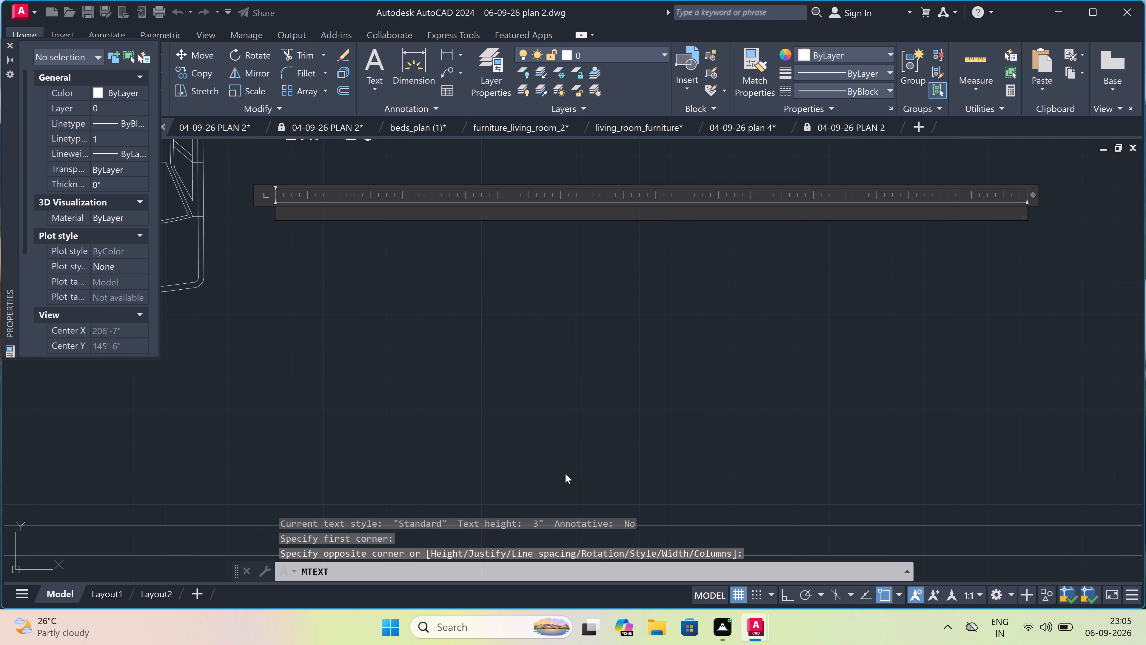
{"action": "scroll", "coordinate": [275, 259], "scroll_direction": "up", "scroll_amount": 2}
{"action": "scroll", "coordinate": [307, 287], "scroll_direction": "down", "scroll_amount": 4}
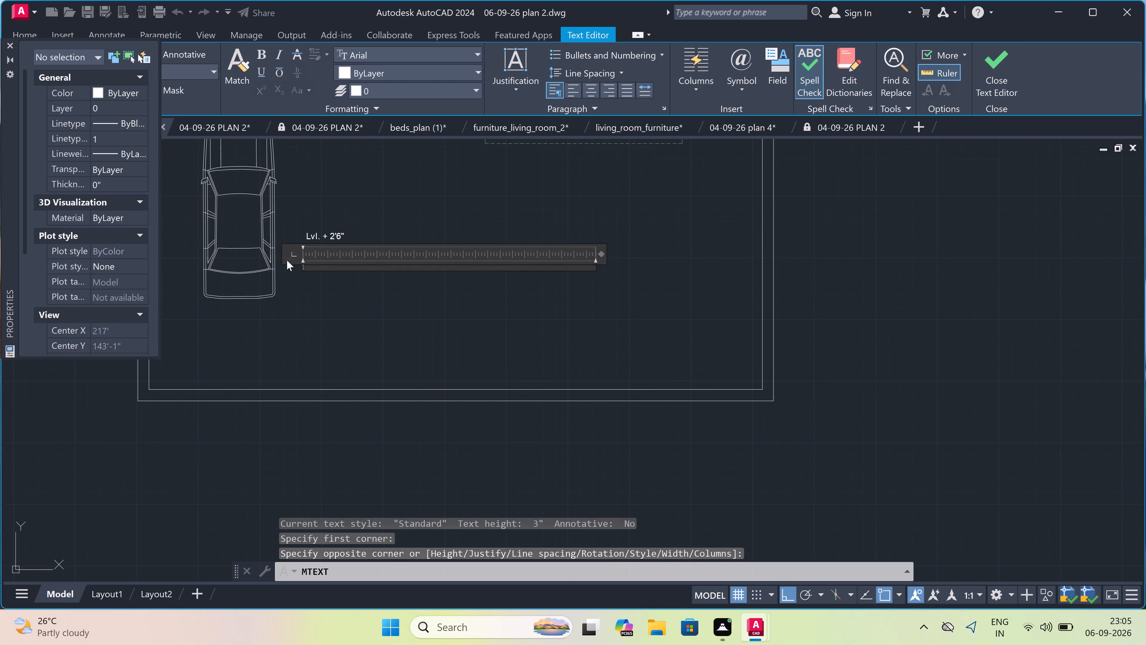
{"action": "scroll", "coordinate": [270, 242], "scroll_direction": "up", "scroll_amount": 4}
{"action": "scroll", "coordinate": [347, 254], "scroll_direction": "down", "scroll_amount": 1}
{"action": "scroll", "coordinate": [409, 274], "scroll_direction": "up", "scroll_amount": 1}
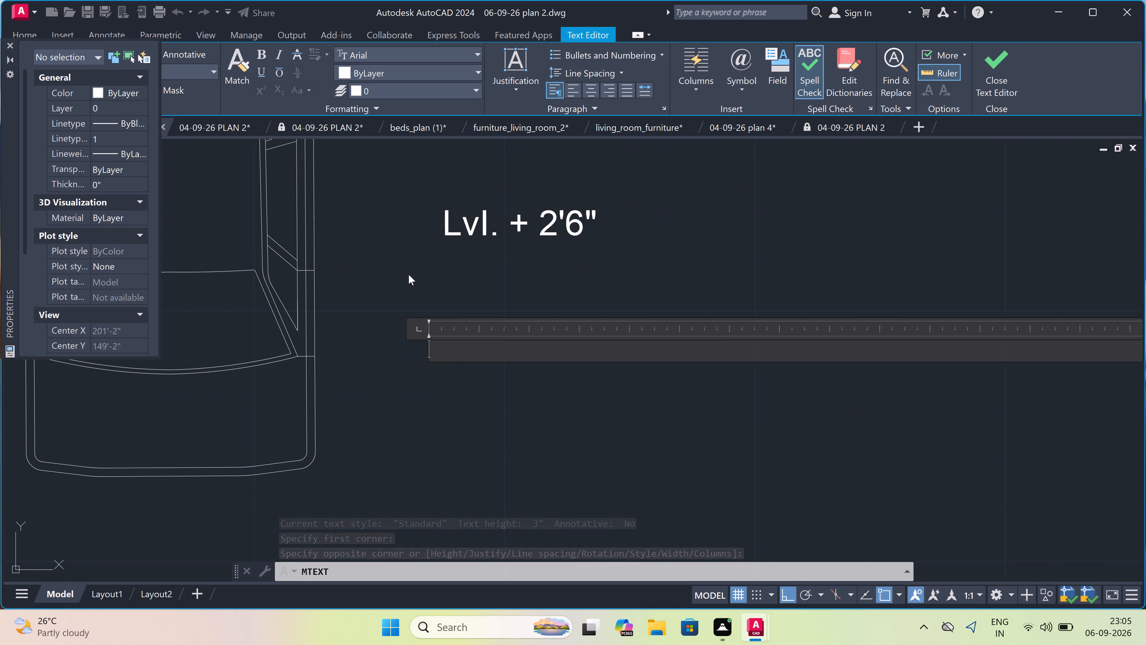
{"action": "type", "text": "FRONT SIDE"}
{"action": "key", "text": "space"}
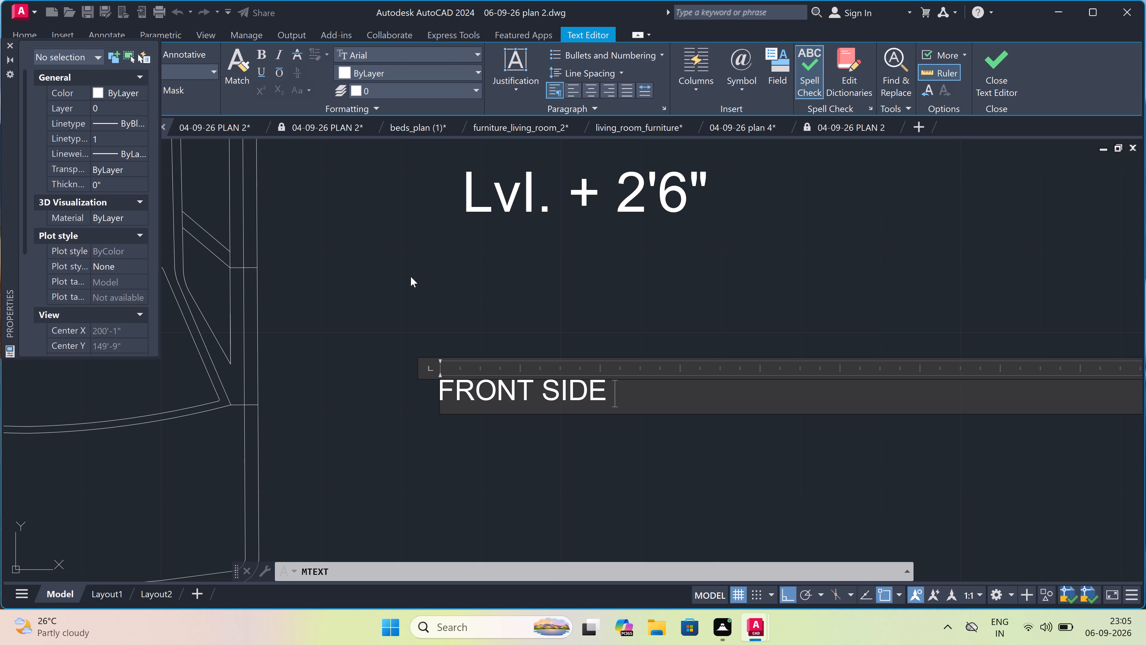
{"action": "type", "text": "OPR"}
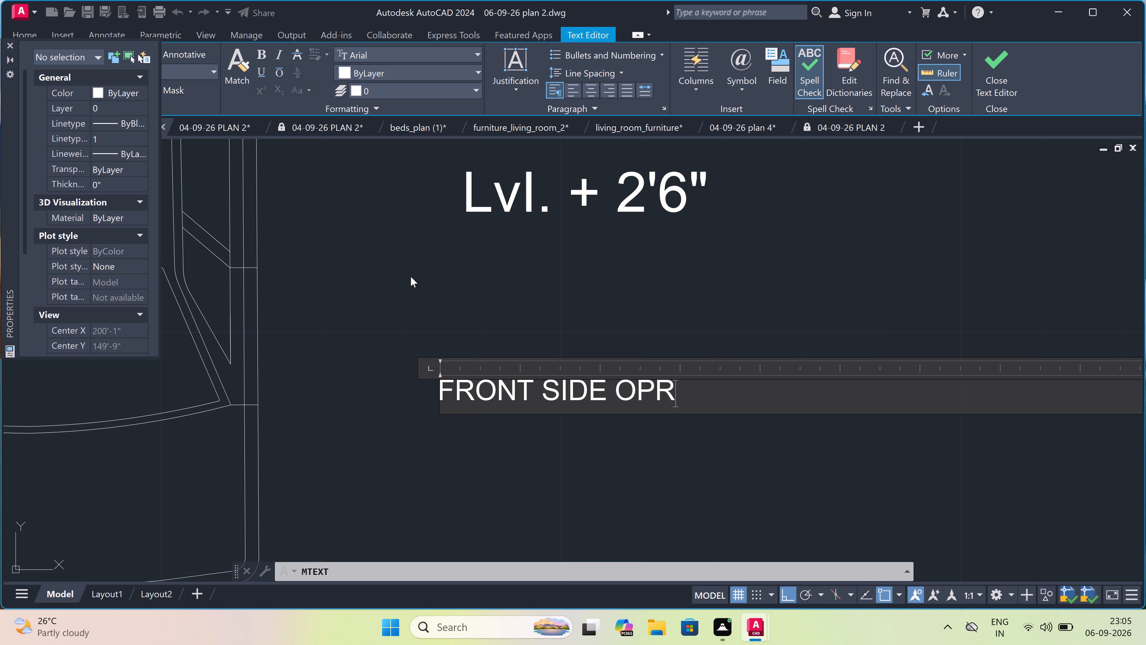
{"action": "key", "text": "BackSpace"}
{"action": "key", "text": "e"}
{"action": "type", "text": "N"}
{"action": "key", "text": "space"}
{"action": "key", "text": "Return"}
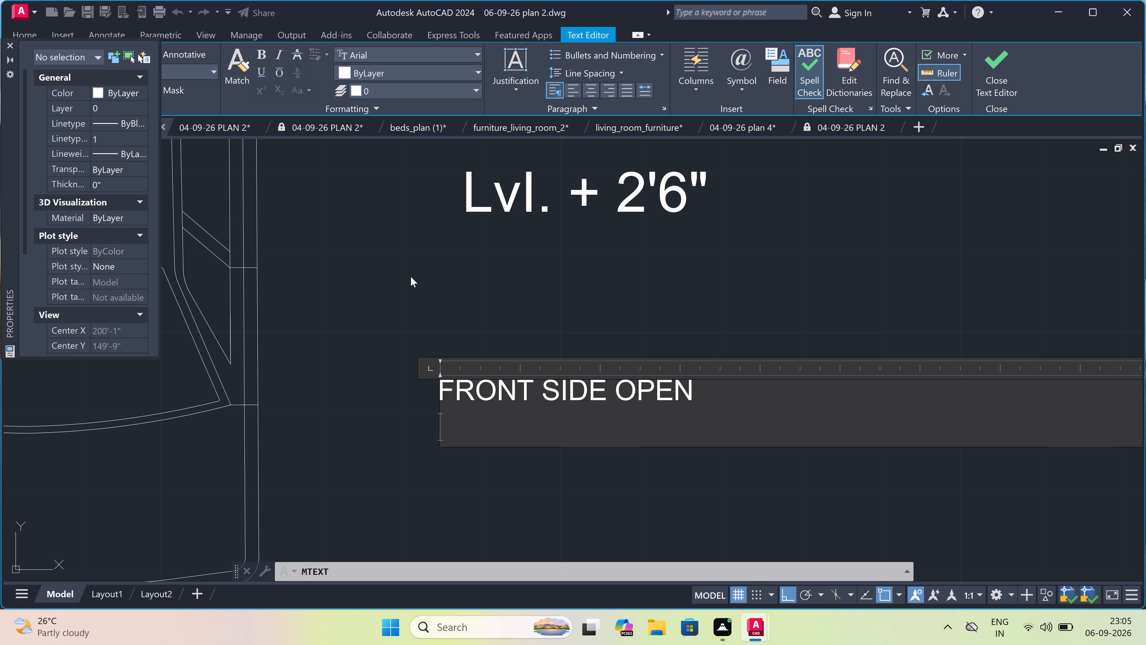
{"action": "type", "text": "ARE"}
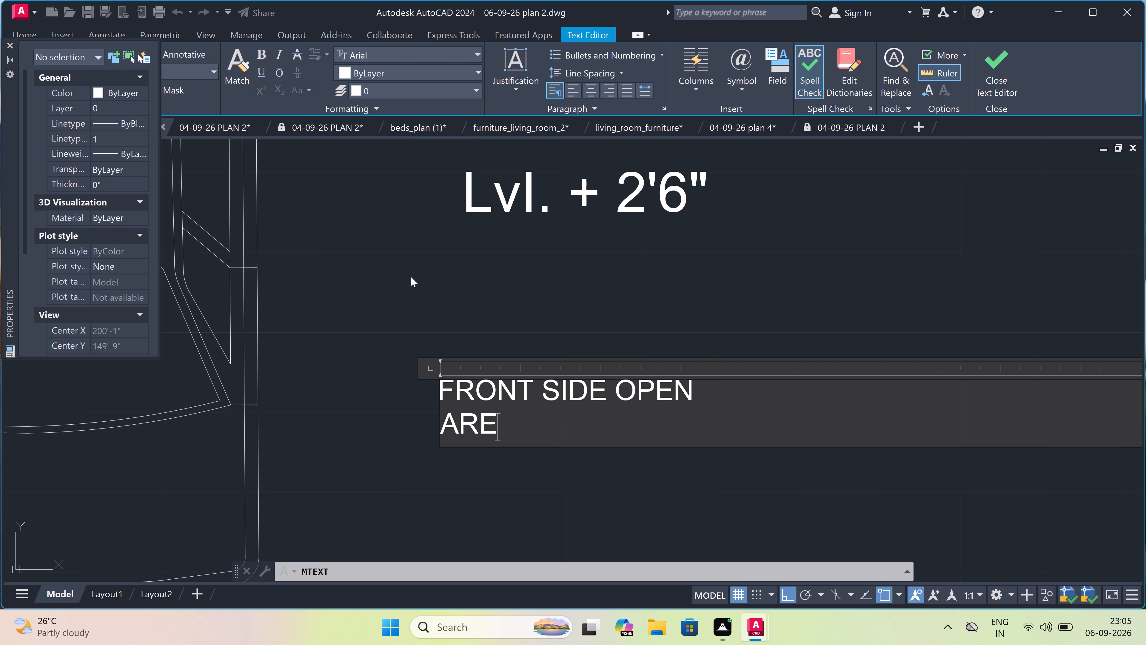
{"action": "key", "text": "a"}
{"action": "left_click", "coordinate": [412, 307]}
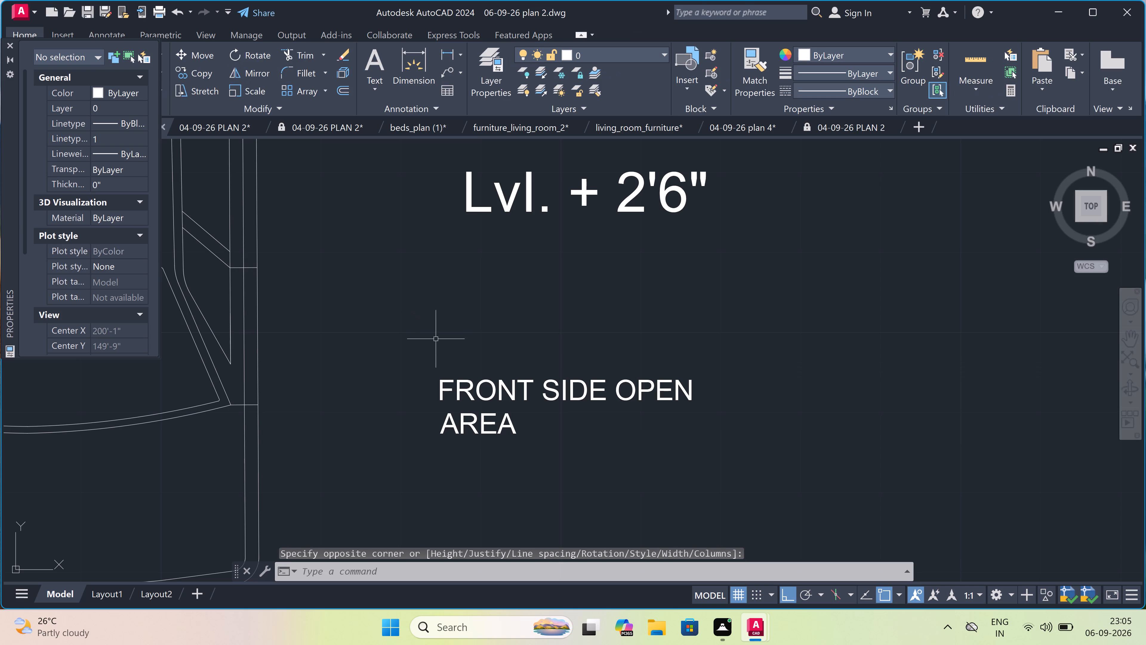
Set the text height of the "FRONT SIDE OPEN AREA" label to 5".
{"action": "scroll", "coordinate": [442, 358], "scroll_direction": "down", "scroll_amount": 3}
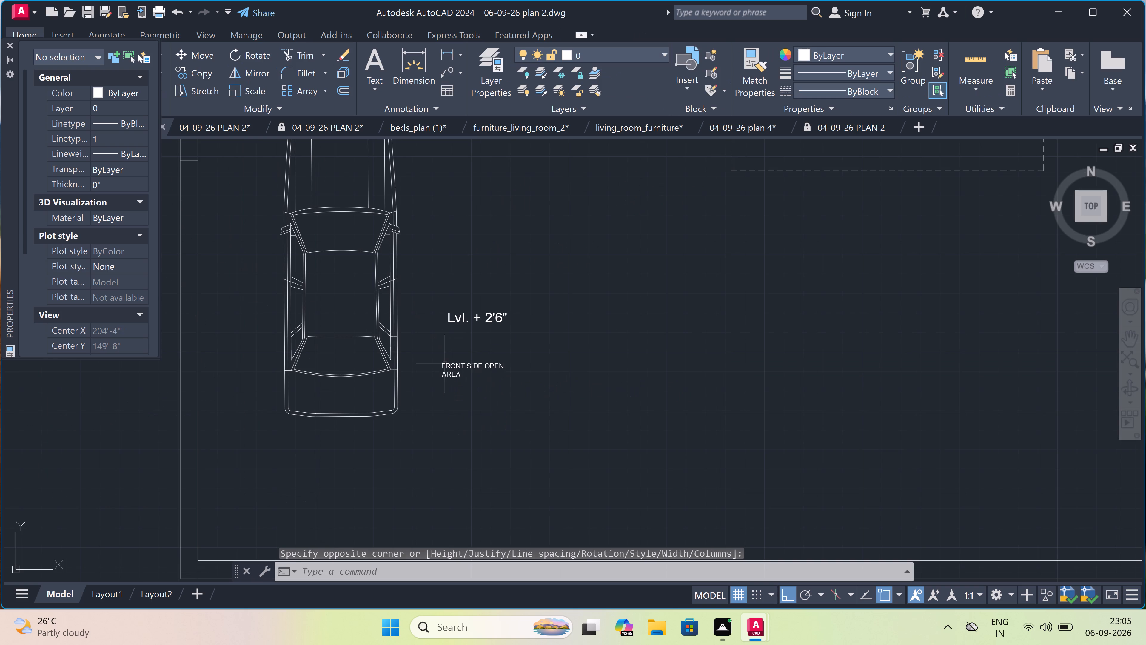
{"action": "scroll", "coordinate": [445, 364], "scroll_direction": "up", "scroll_amount": 2}
{"action": "left_click", "coordinate": [451, 373]}
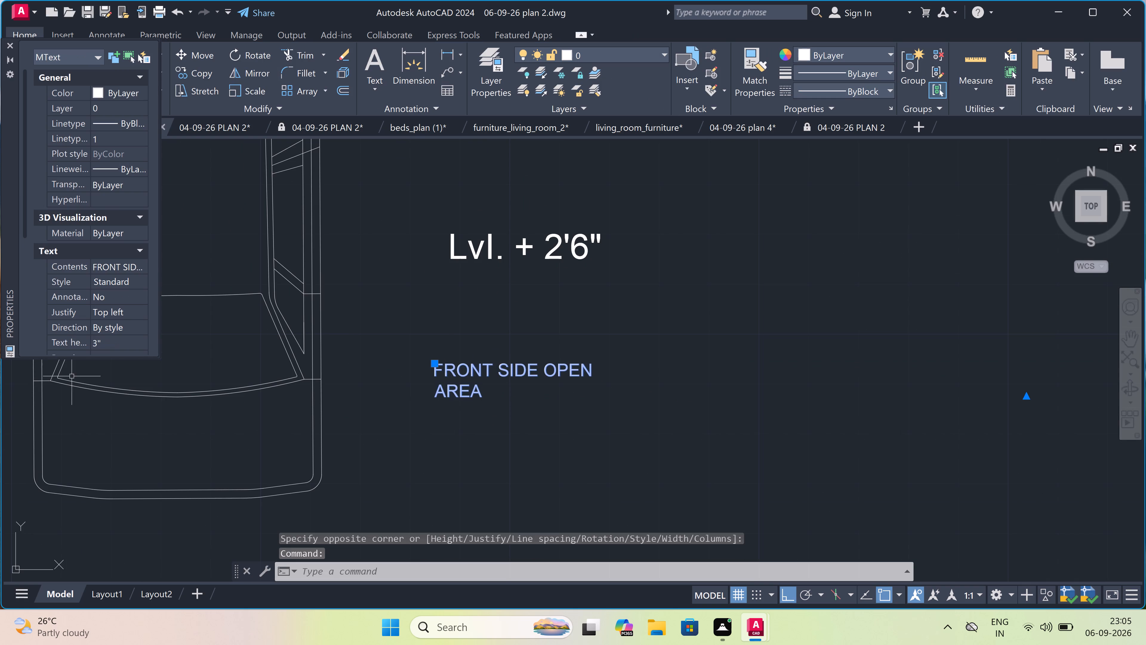
{"action": "left_click_drag", "start_coordinate": [104, 342], "coordinate": [110, 348]}
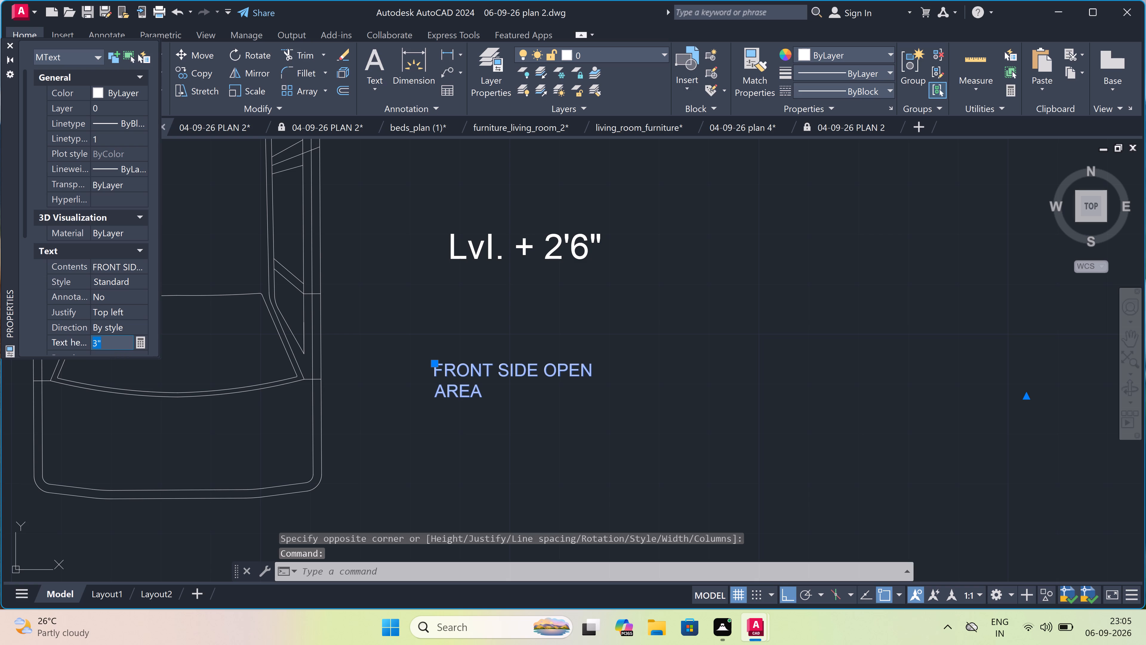
{"action": "key", "text": "BackSpace"}
{"action": "key", "text": "5"}
{"action": "key", "text": "shift+quotedbl"}
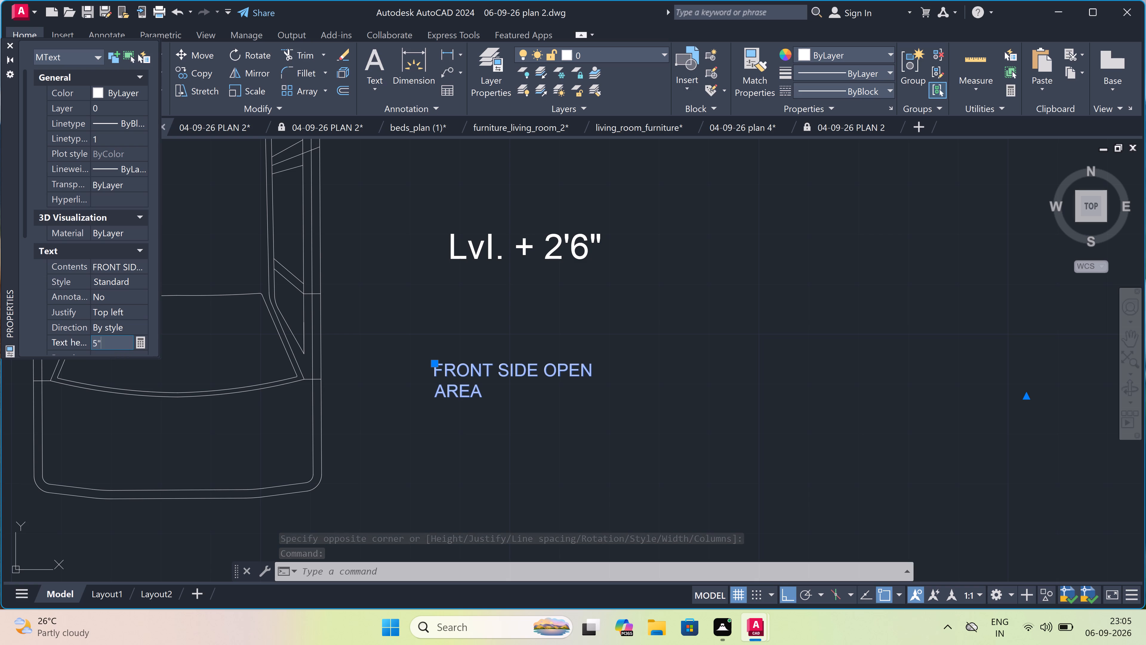
{"action": "left_click", "coordinate": [362, 325]}
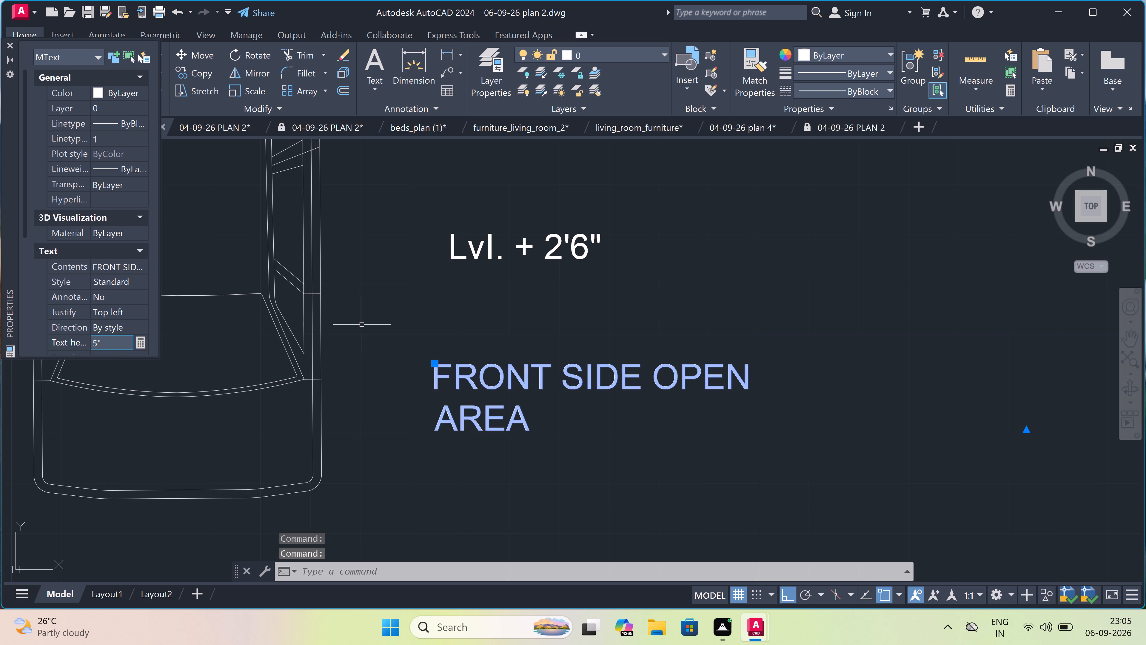
{"action": "key", "text": "Escape"}
Move the "FRONT SIDE OPEN AREA" label straight down, farther below the "Lvl. + 2'6"" label.
{"action": "scroll", "coordinate": [371, 312], "scroll_direction": "down", "scroll_amount": 3}
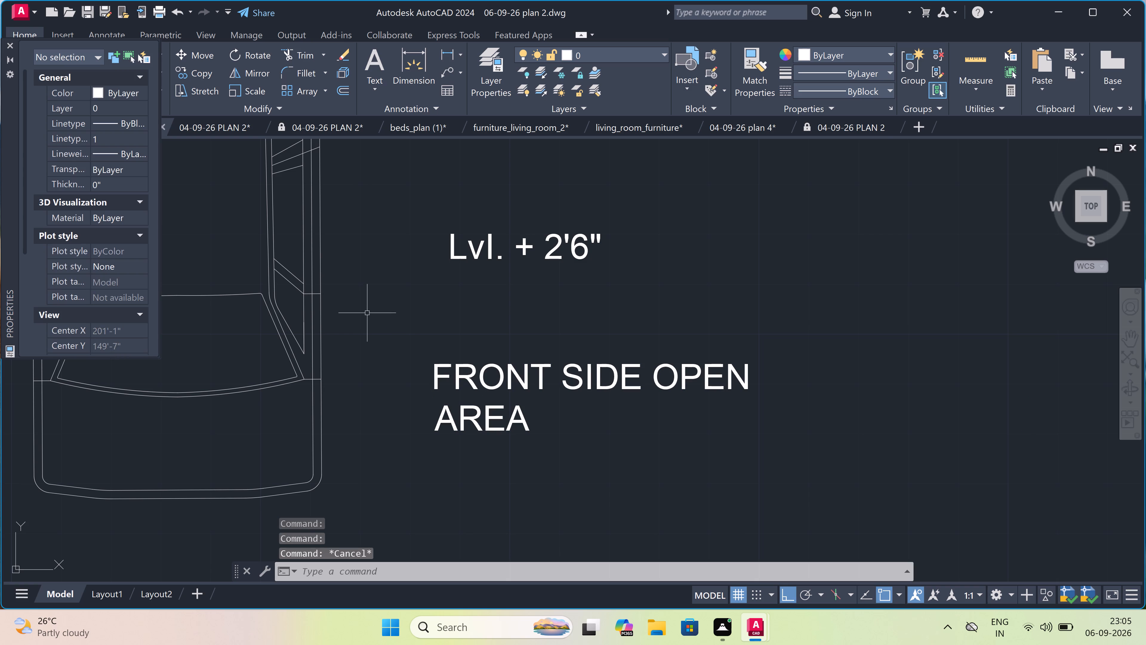
{"action": "scroll", "coordinate": [403, 316], "scroll_direction": "down", "scroll_amount": 1}
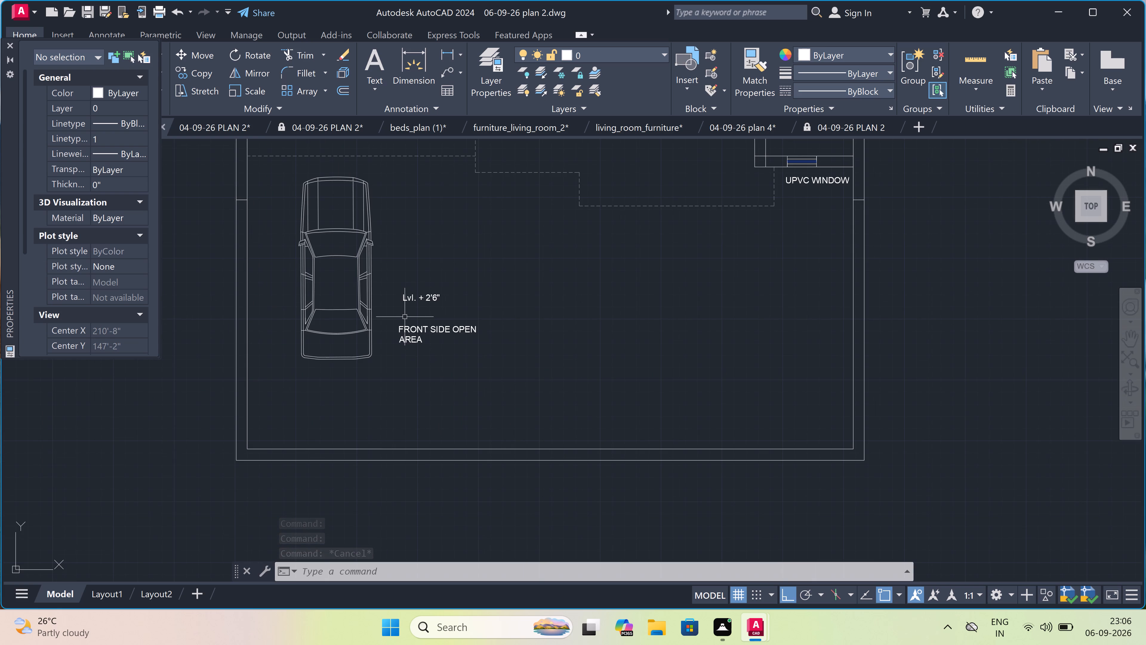
{"action": "scroll", "coordinate": [416, 338], "scroll_direction": "up", "scroll_amount": 2}
{"action": "left_click", "coordinate": [415, 323]}
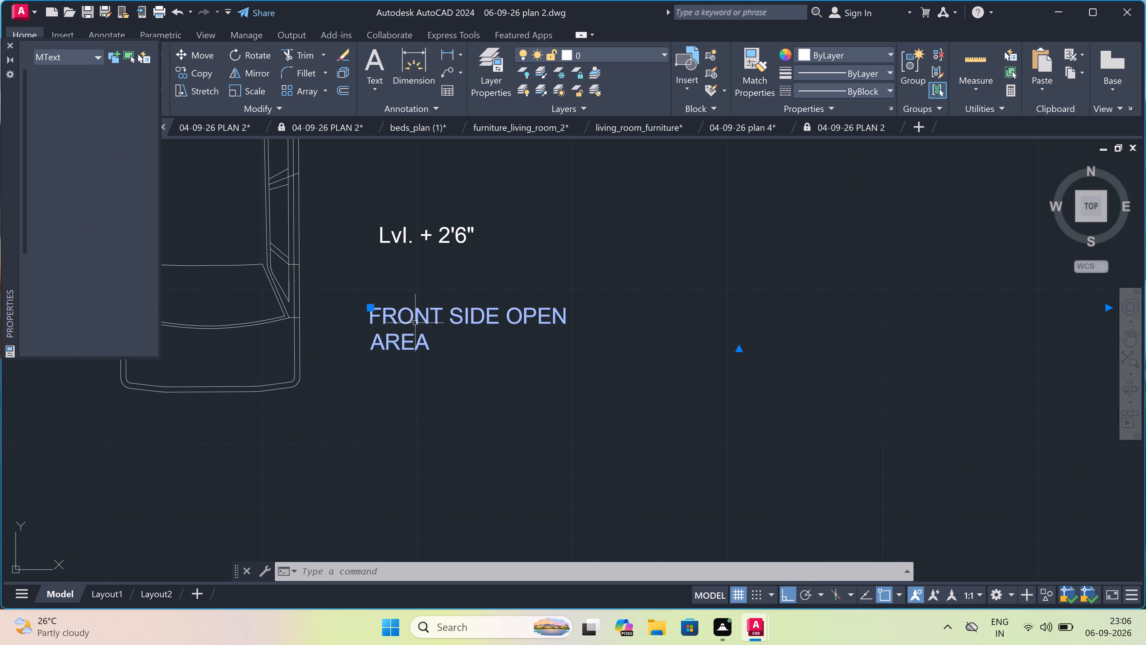
{"action": "left_click", "coordinate": [195, 52]}
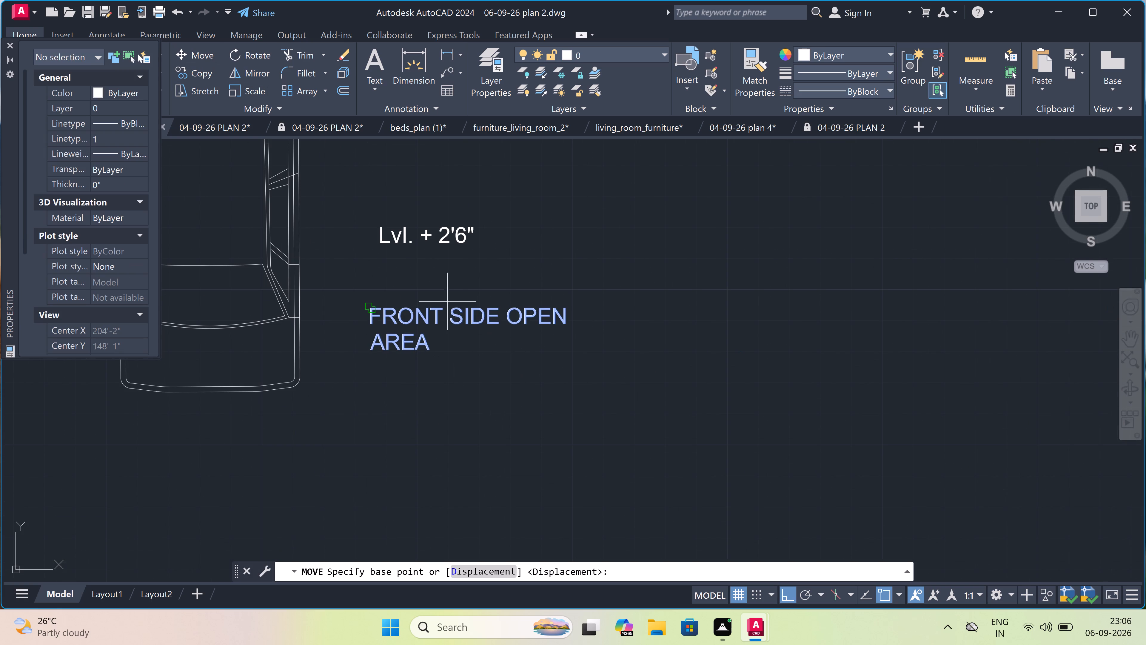
{"action": "left_click", "coordinate": [423, 315]}
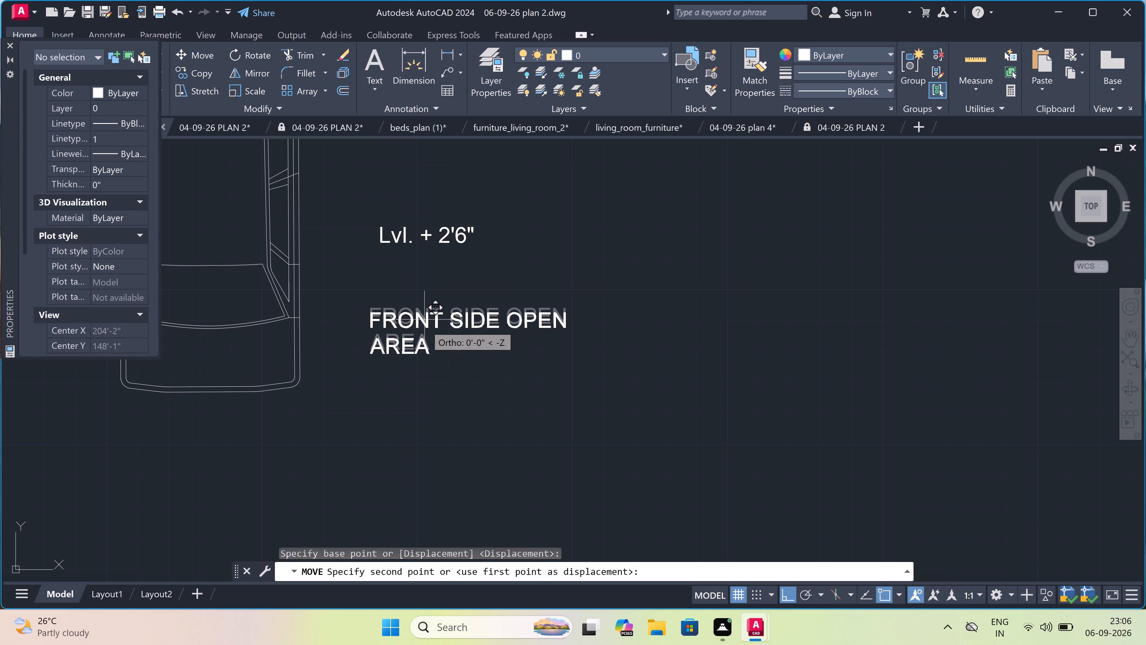
{"action": "scroll", "coordinate": [427, 352], "scroll_direction": "down", "scroll_amount": 2}
{"action": "scroll", "coordinate": [436, 379], "scroll_direction": "up", "scroll_amount": 2}
{"action": "left_click", "coordinate": [428, 380]}
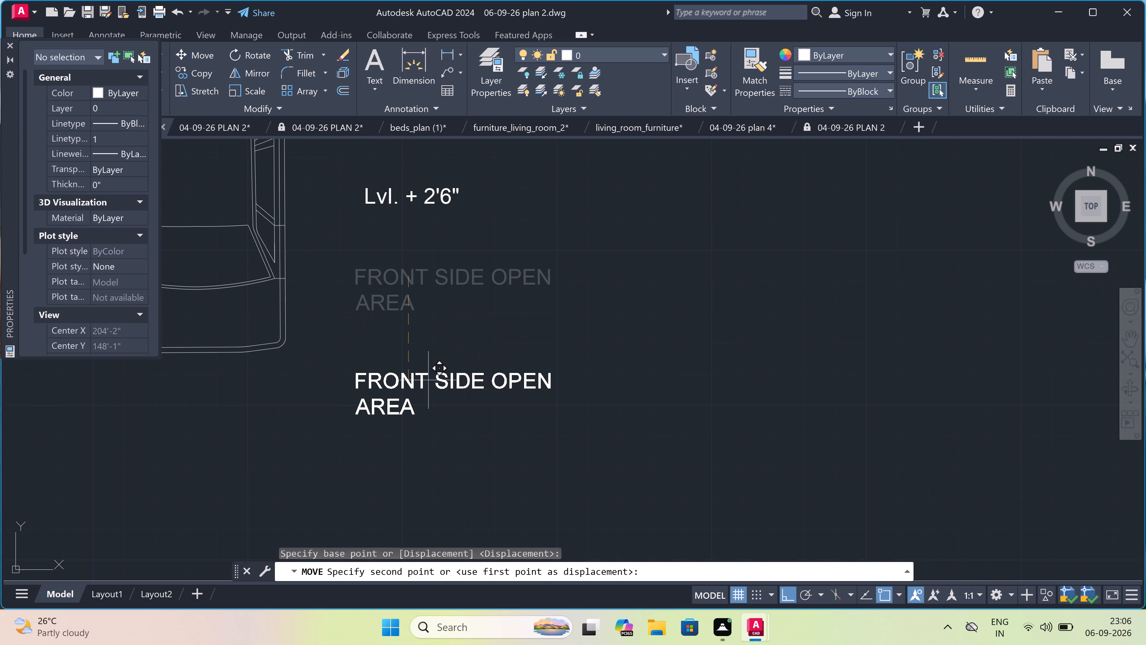
{"action": "key", "text": "grave"}
{"action": "key", "text": "Escape"}
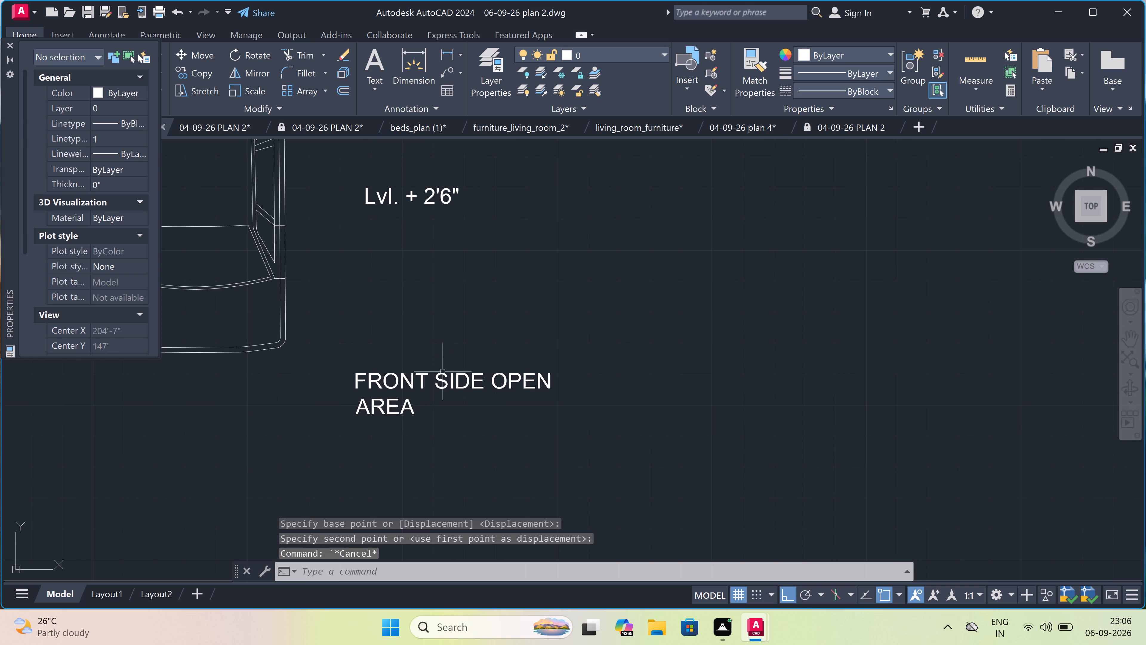
Draw a short vertical line across the front boundary wall's thickness, just inside the plan's lower-left corner.
{"action": "scroll", "coordinate": [416, 394], "scroll_direction": "down", "scroll_amount": 3}
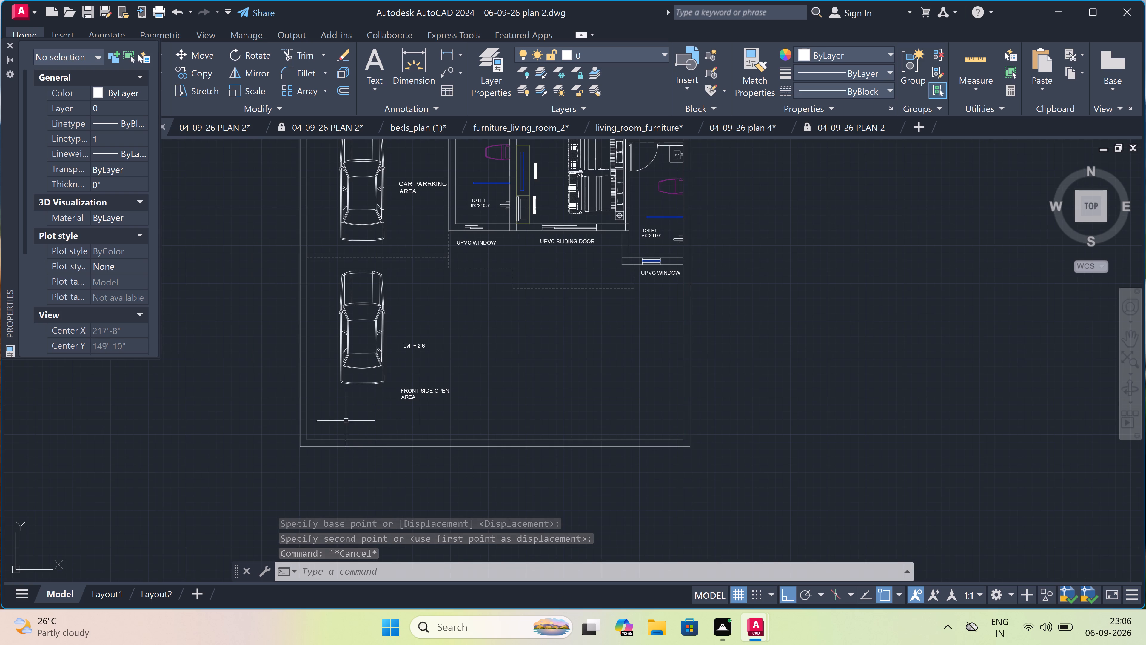
{"action": "scroll", "coordinate": [341, 421], "scroll_direction": "up", "scroll_amount": 3}
{"action": "scroll", "coordinate": [370, 417], "scroll_direction": "down", "scroll_amount": 3}
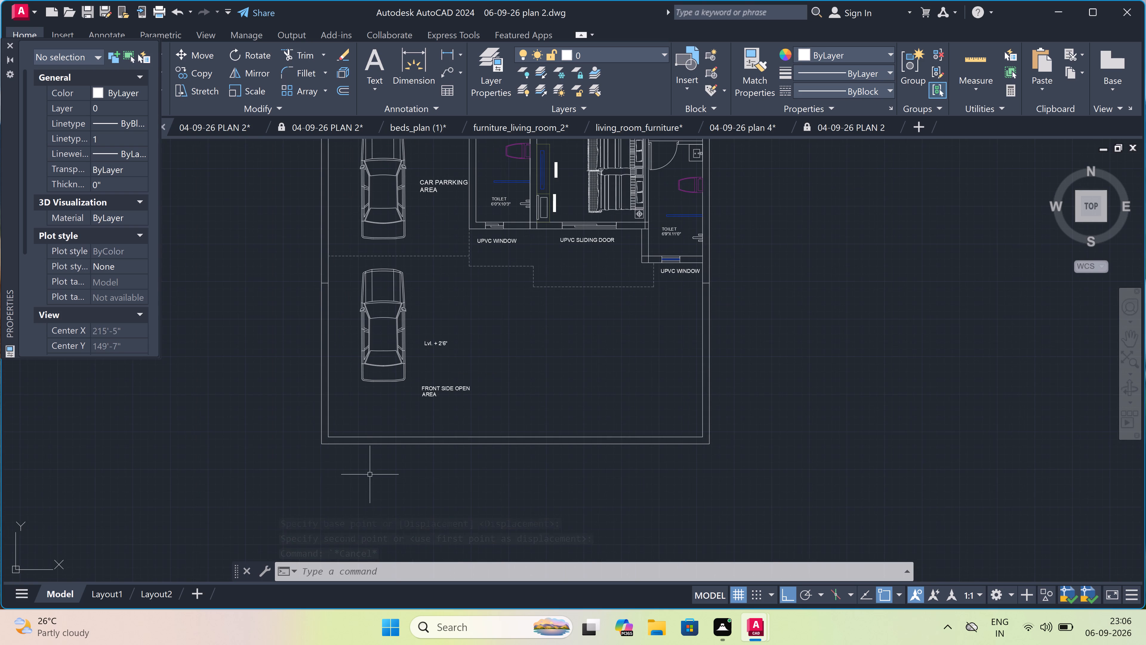
{"action": "scroll", "coordinate": [367, 463], "scroll_direction": "up", "scroll_amount": 3}
{"action": "scroll", "coordinate": [377, 450], "scroll_direction": "down", "scroll_amount": 1}
{"action": "scroll", "coordinate": [417, 369], "scroll_direction": "up", "scroll_amount": 1}
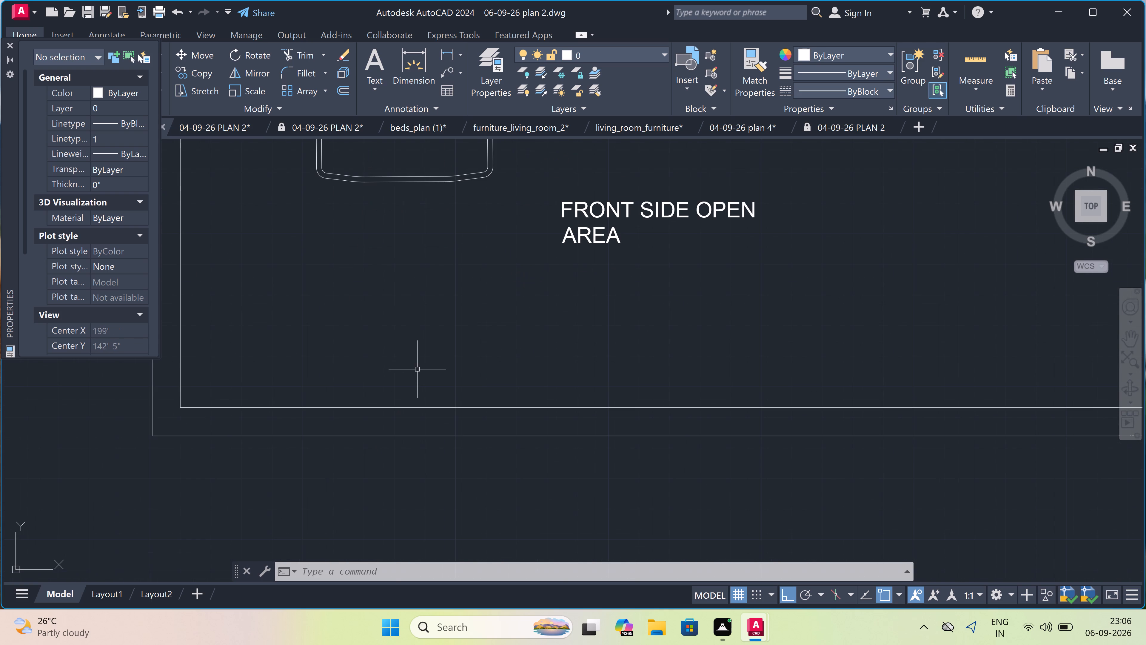
{"action": "type", "text": "L"}
{"action": "key", "text": "space"}
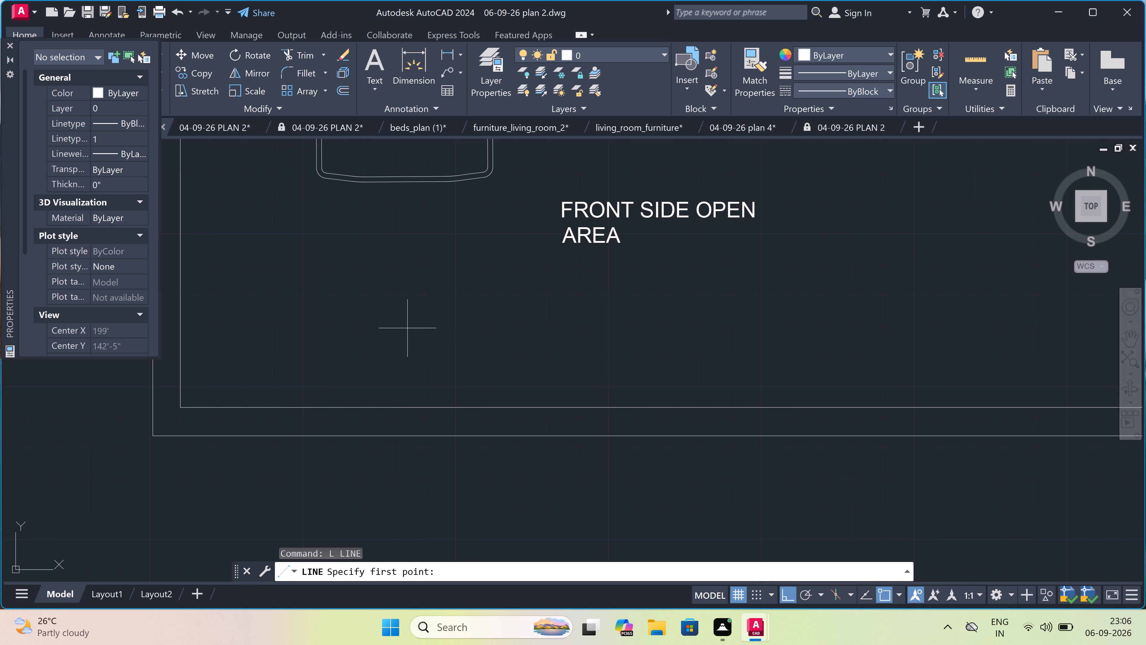
{"action": "left_click", "coordinate": [231, 407]}
{"action": "left_click", "coordinate": [230, 436]}
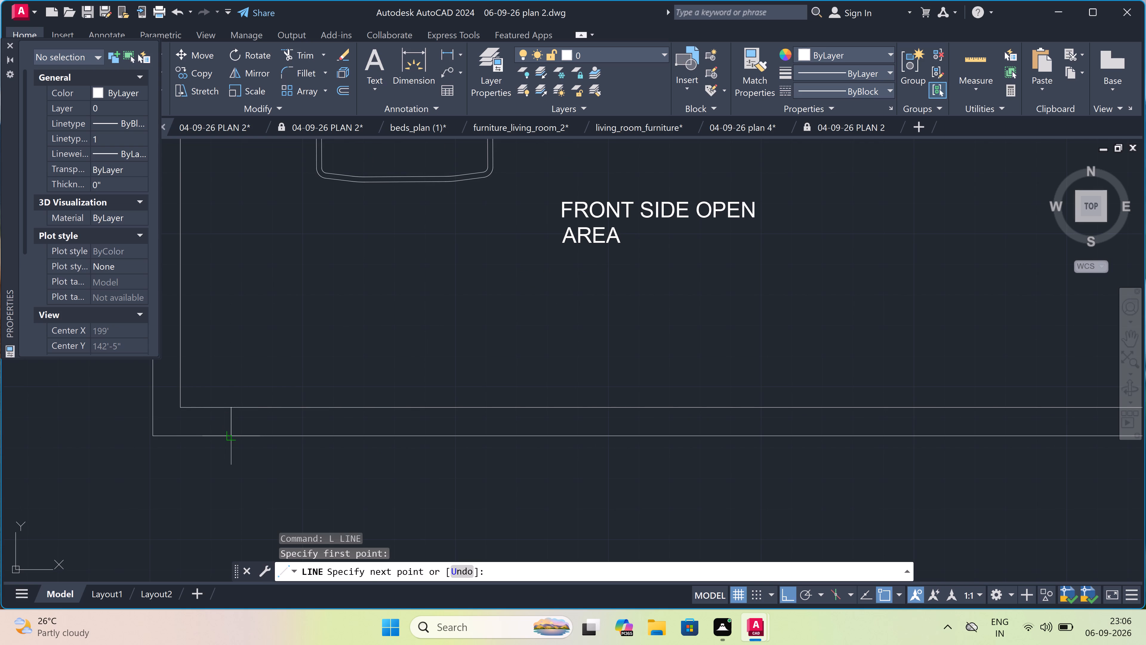
{"action": "key", "text": "Escape"}
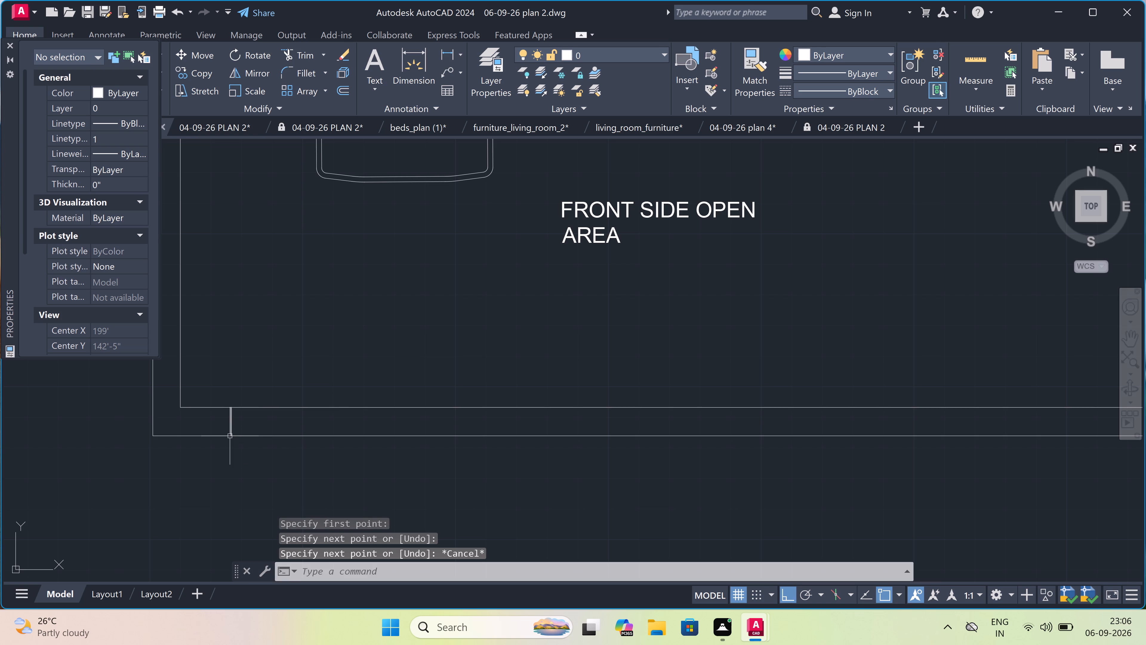
Draw a second vertical line across the front boundary wall's thickness, directly below the "FRONT SIDE OPEN AREA" label.
{"action": "type", "text": "L"}
{"action": "key", "text": "space"}
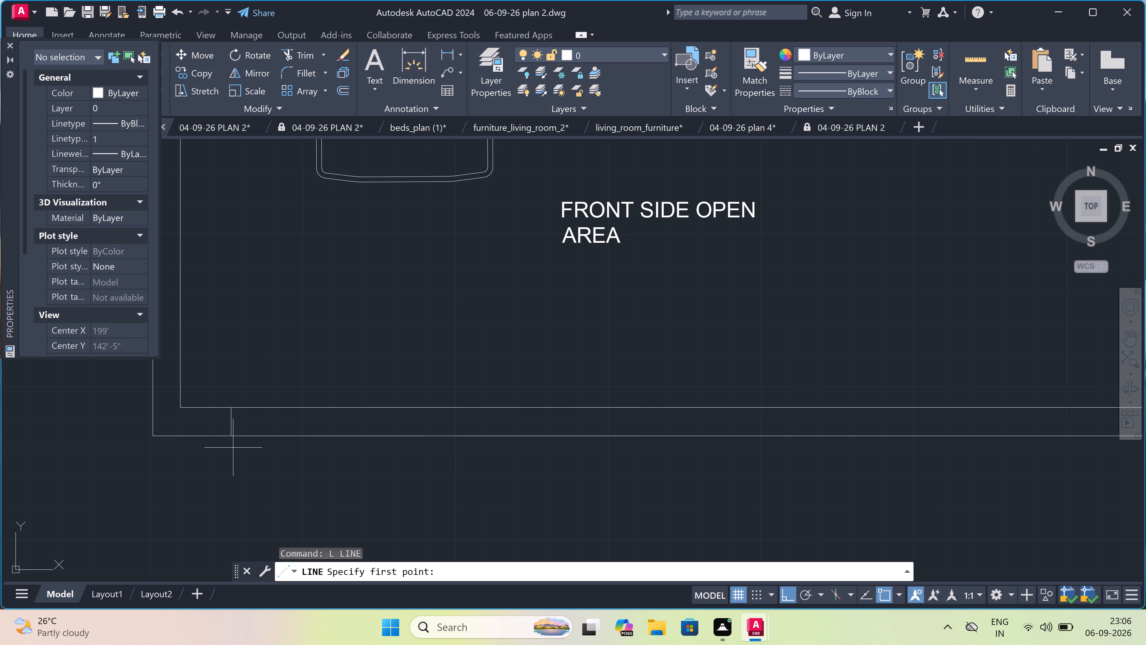
{"action": "scroll", "coordinate": [234, 449], "scroll_direction": "up", "scroll_amount": 1}
{"action": "scroll", "coordinate": [235, 449], "scroll_direction": "down", "scroll_amount": 2}
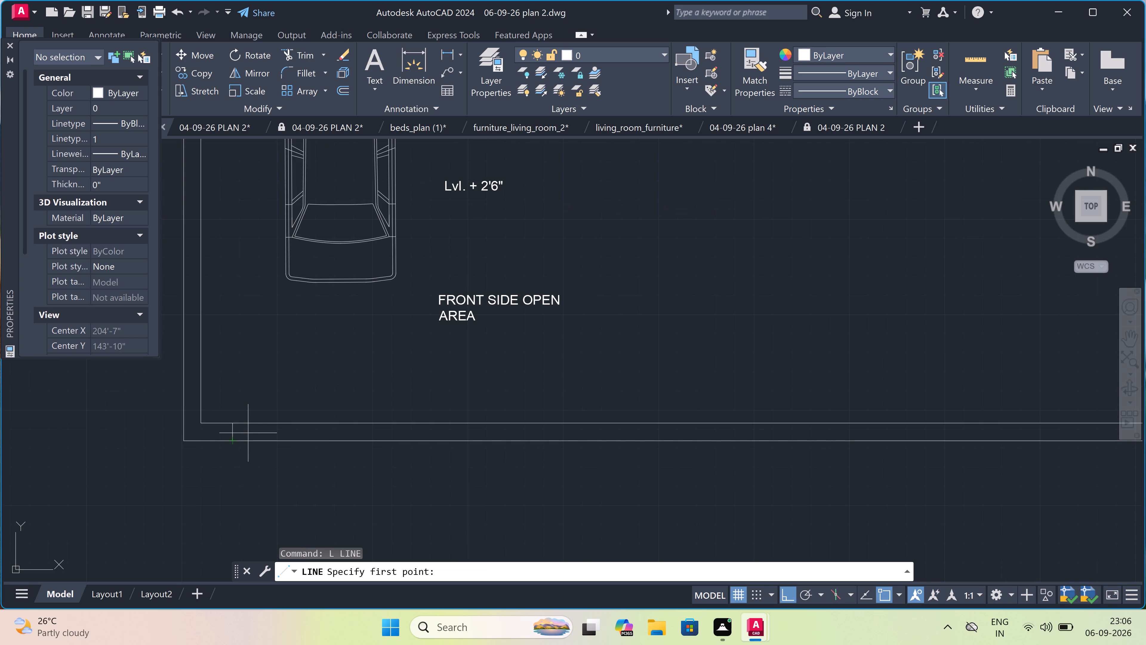
{"action": "scroll", "coordinate": [255, 452], "scroll_direction": "up", "scroll_amount": 2}
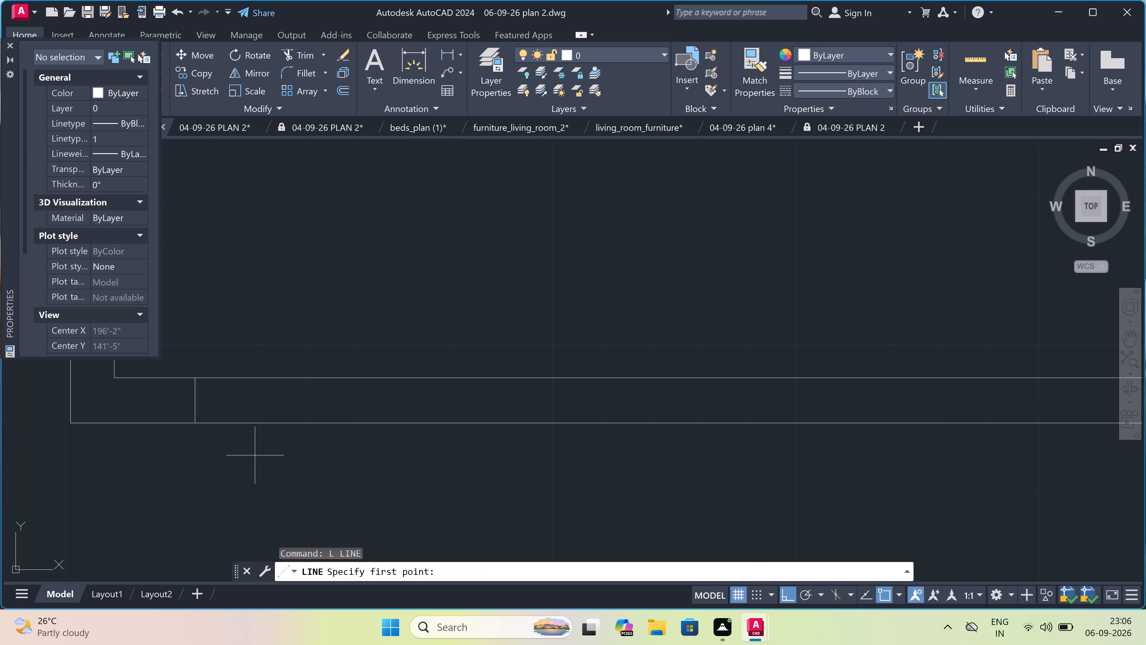
{"action": "scroll", "coordinate": [8, 119], "scroll_direction": "down", "scroll_amount": 2}
{"action": "scroll", "coordinate": [292, 294], "scroll_direction": "down", "scroll_amount": 3}
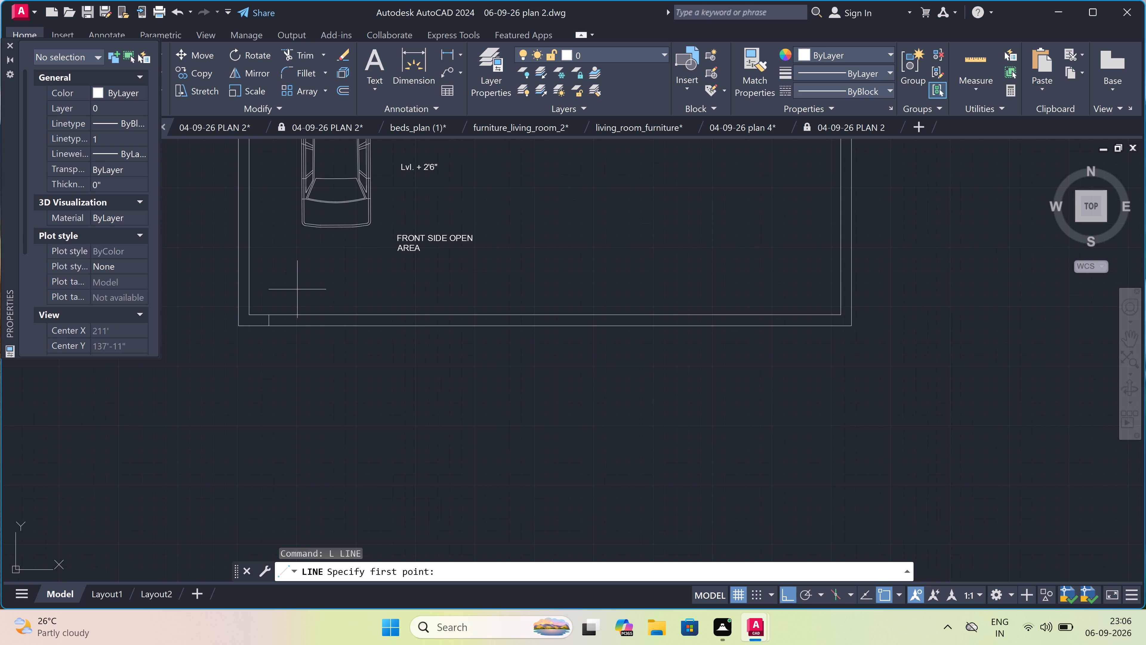
{"action": "scroll", "coordinate": [297, 289], "scroll_direction": "up", "scroll_amount": 1}
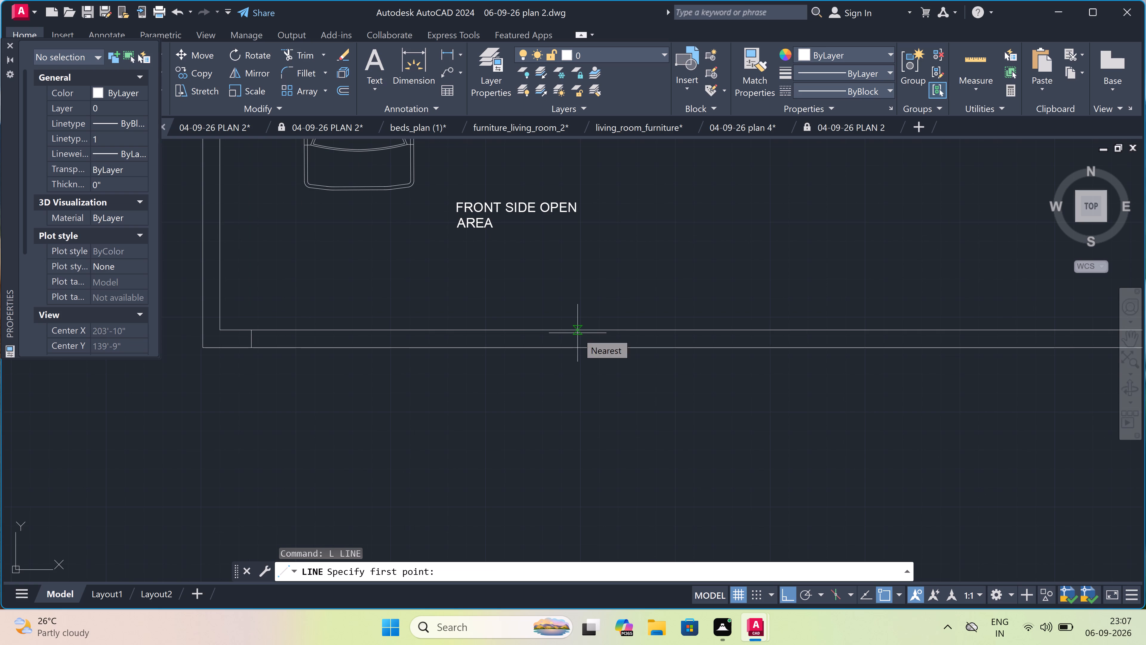
{"action": "scroll", "coordinate": [577, 333], "scroll_direction": "down", "scroll_amount": 2}
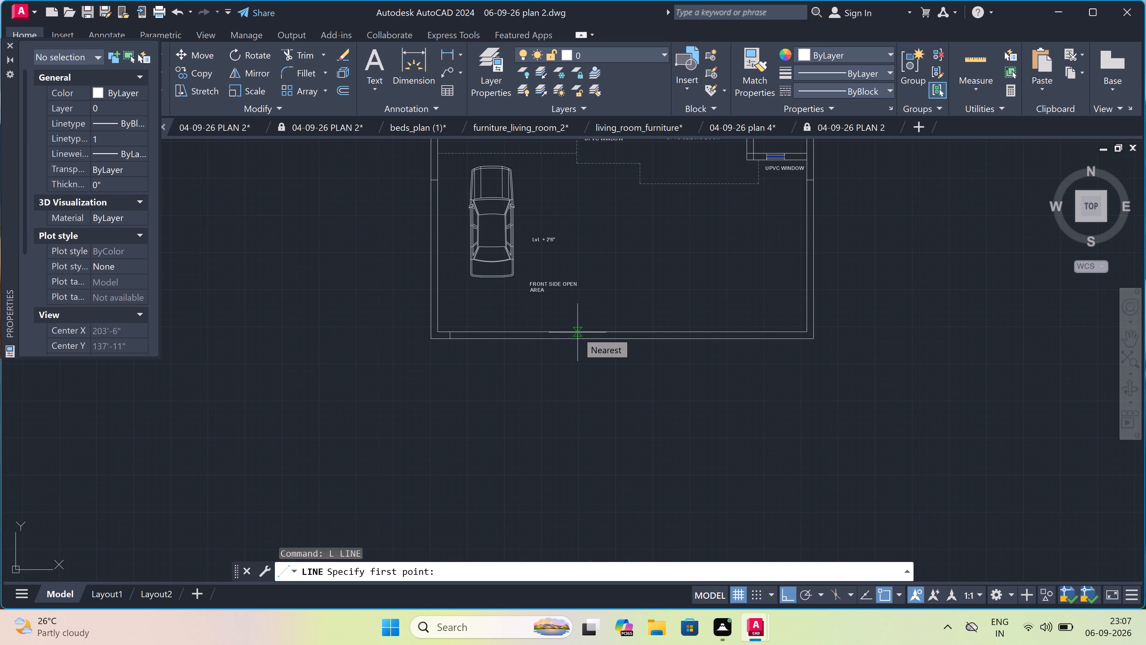
{"action": "scroll", "coordinate": [577, 332], "scroll_direction": "up", "scroll_amount": 1}
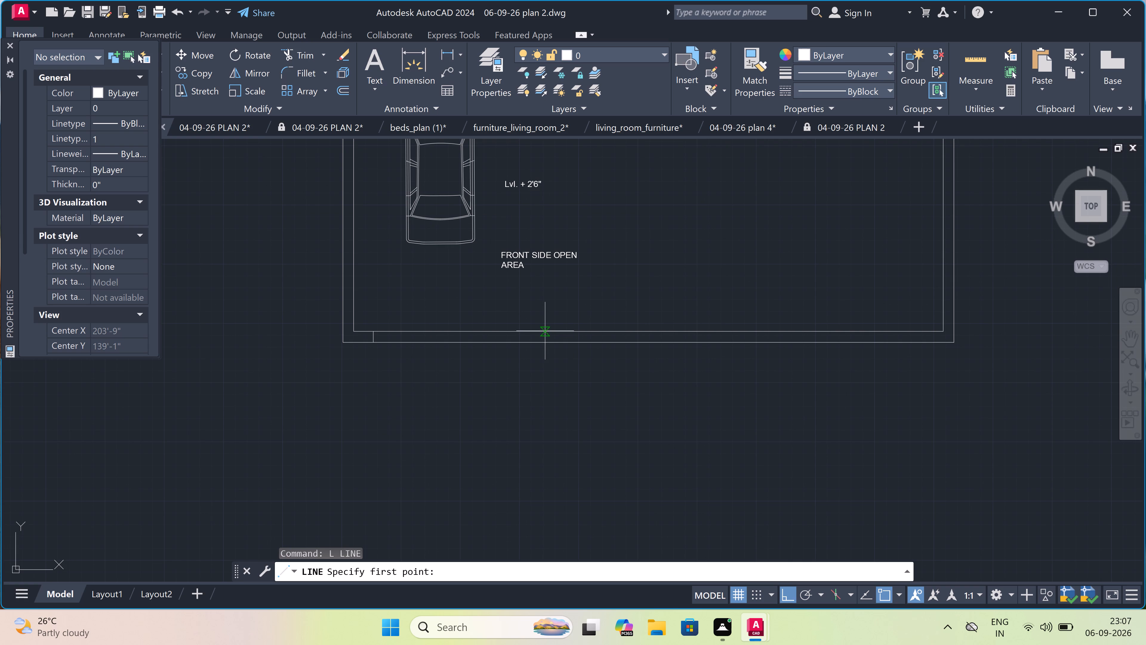
{"action": "scroll", "coordinate": [536, 333], "scroll_direction": "up", "scroll_amount": 3}
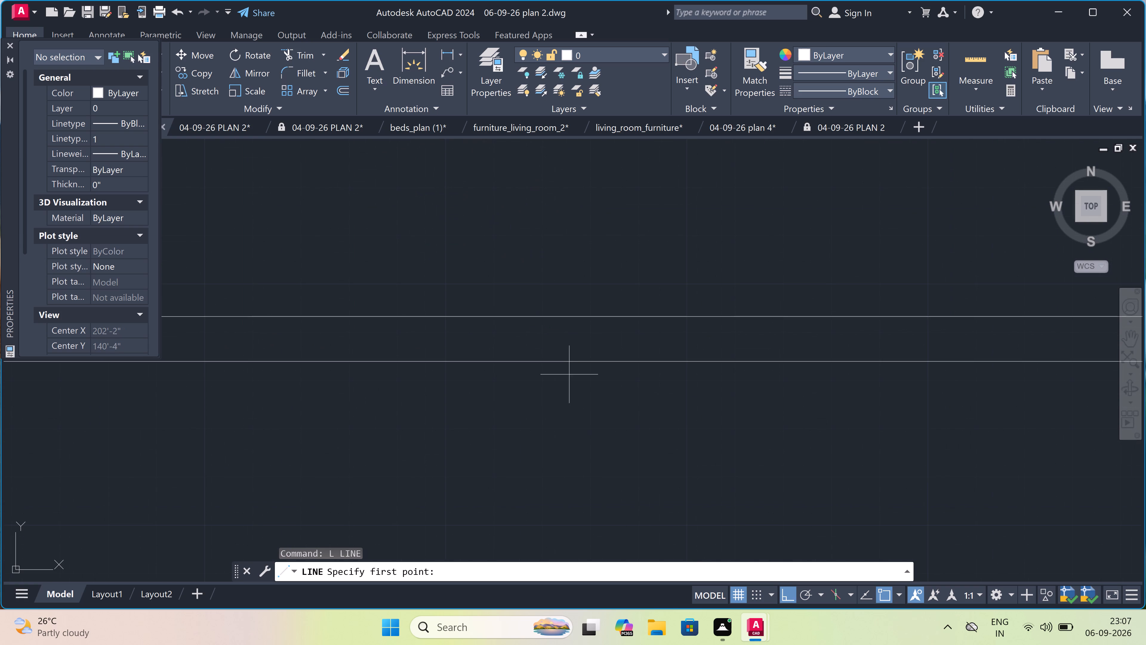
{"action": "scroll", "coordinate": [555, 360], "scroll_direction": "down", "scroll_amount": 2}
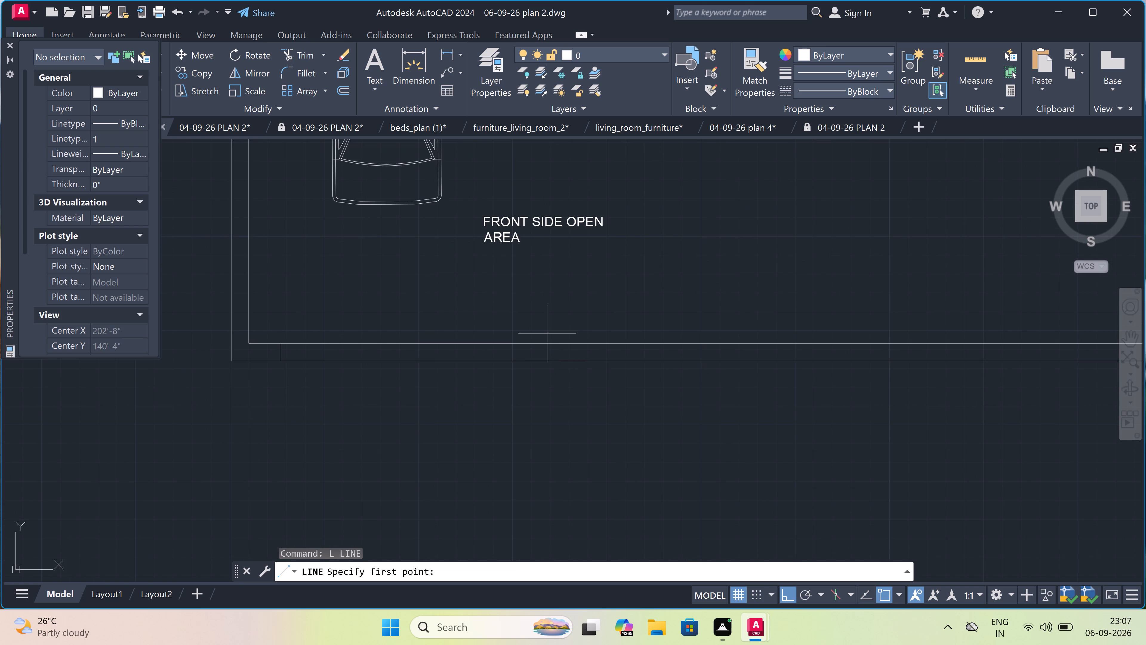
{"action": "left_click", "coordinate": [536, 344]}
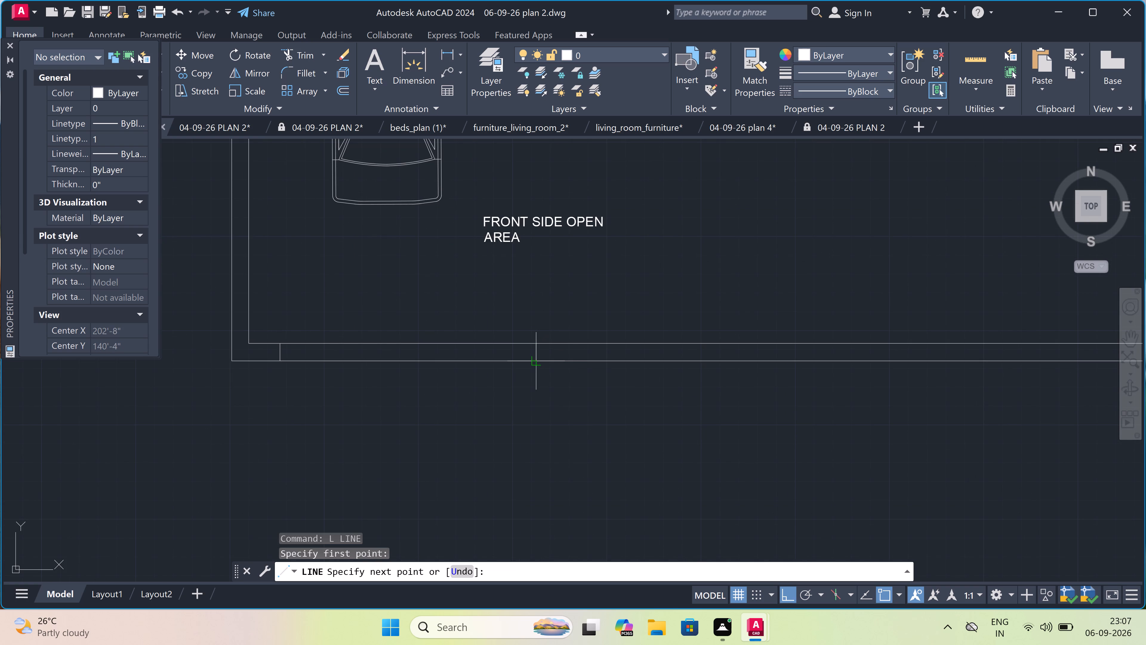
{"action": "left_click", "coordinate": [534, 362]}
{"action": "key", "text": "Escape"}
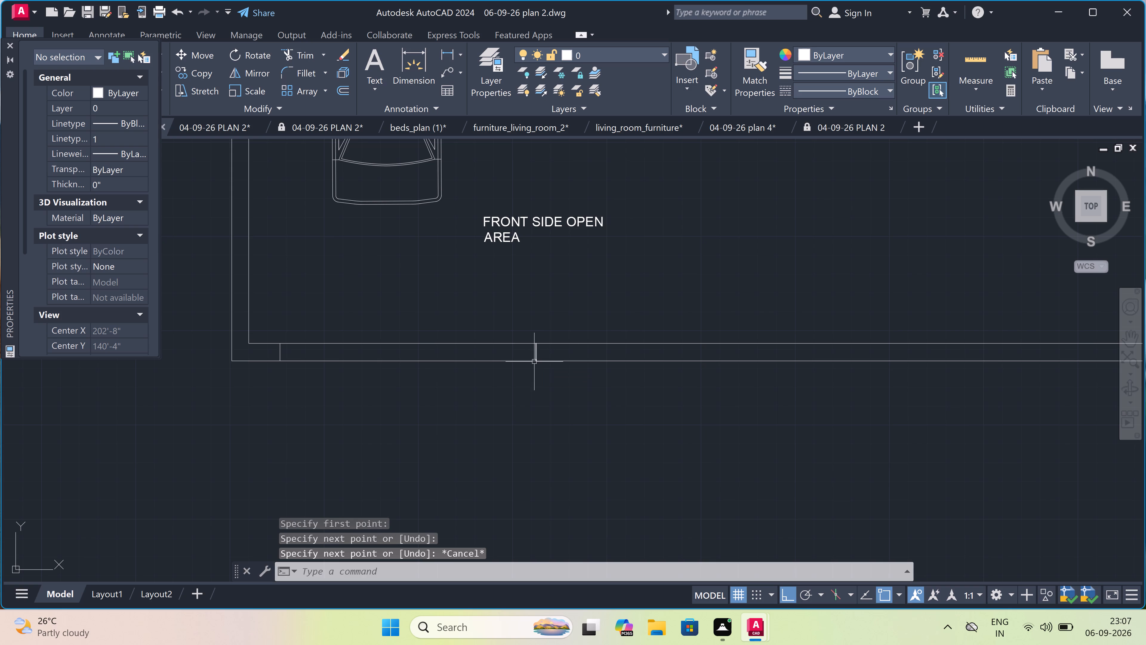
Trim both front boundary wall lines between the two short cross lines to open a gap in the wall.
{"action": "type", "text": "TR"}
{"action": "key", "text": "space"}
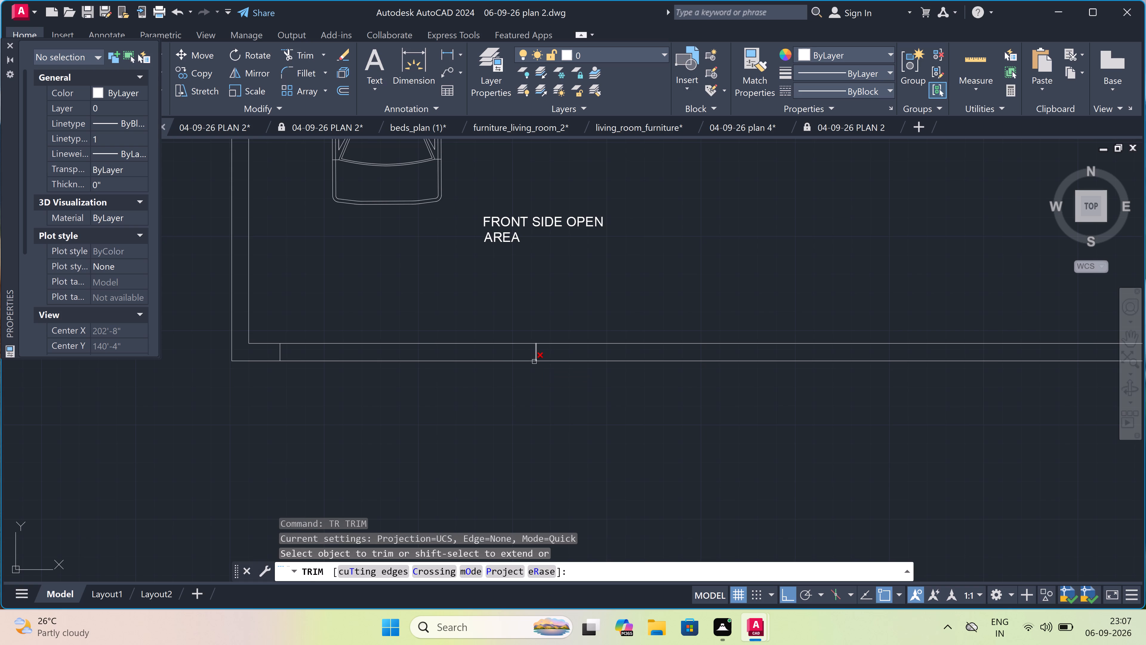
{"action": "left_click", "coordinate": [485, 343]}
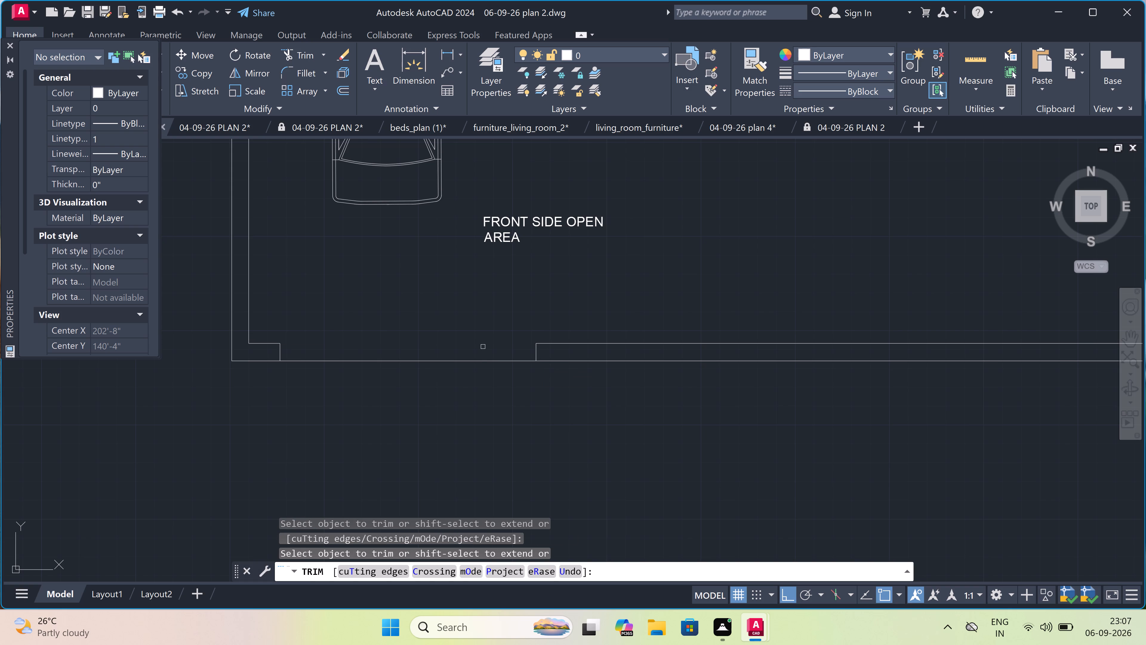
{"action": "left_click", "coordinate": [487, 358]}
{"action": "left_click", "coordinate": [472, 375]}
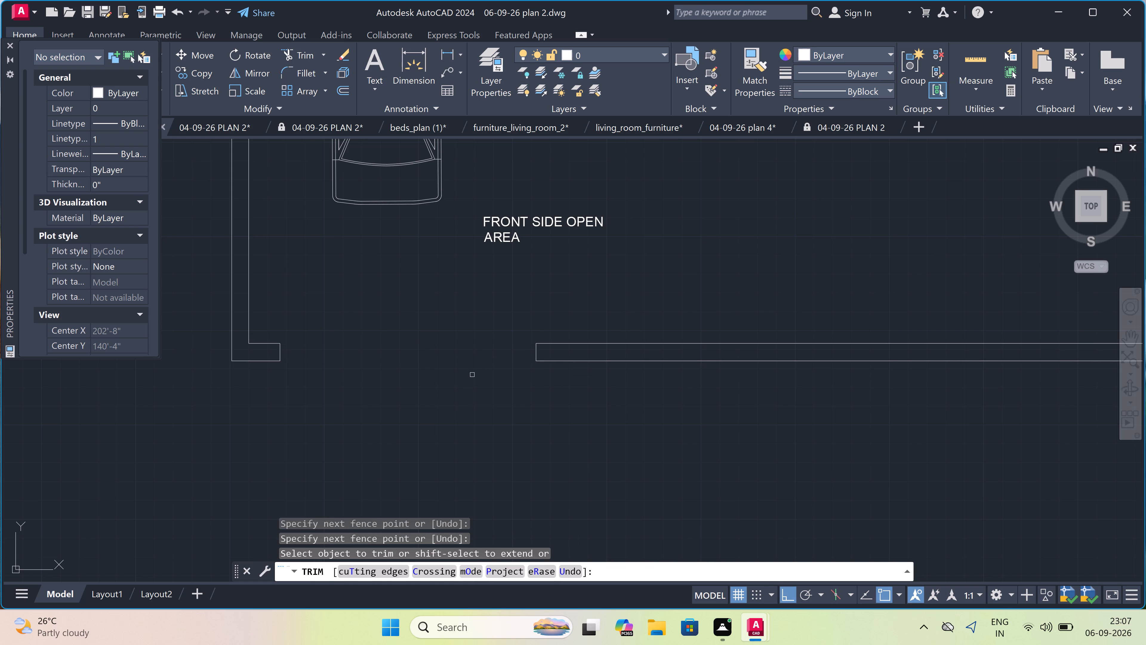
{"action": "key", "text": "Escape"}
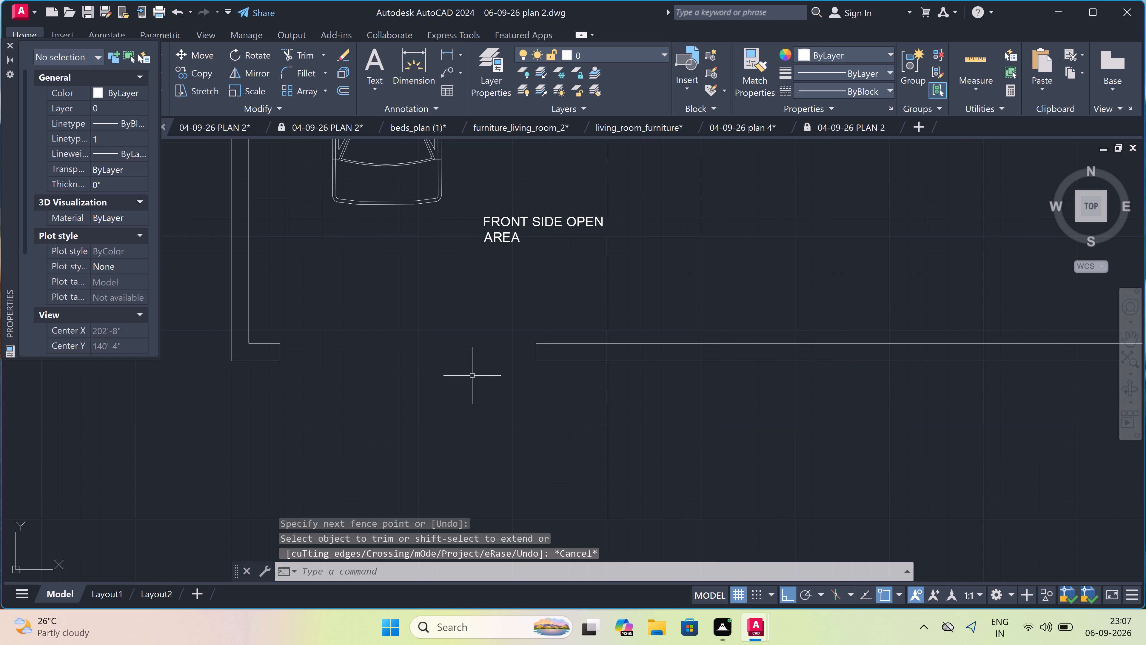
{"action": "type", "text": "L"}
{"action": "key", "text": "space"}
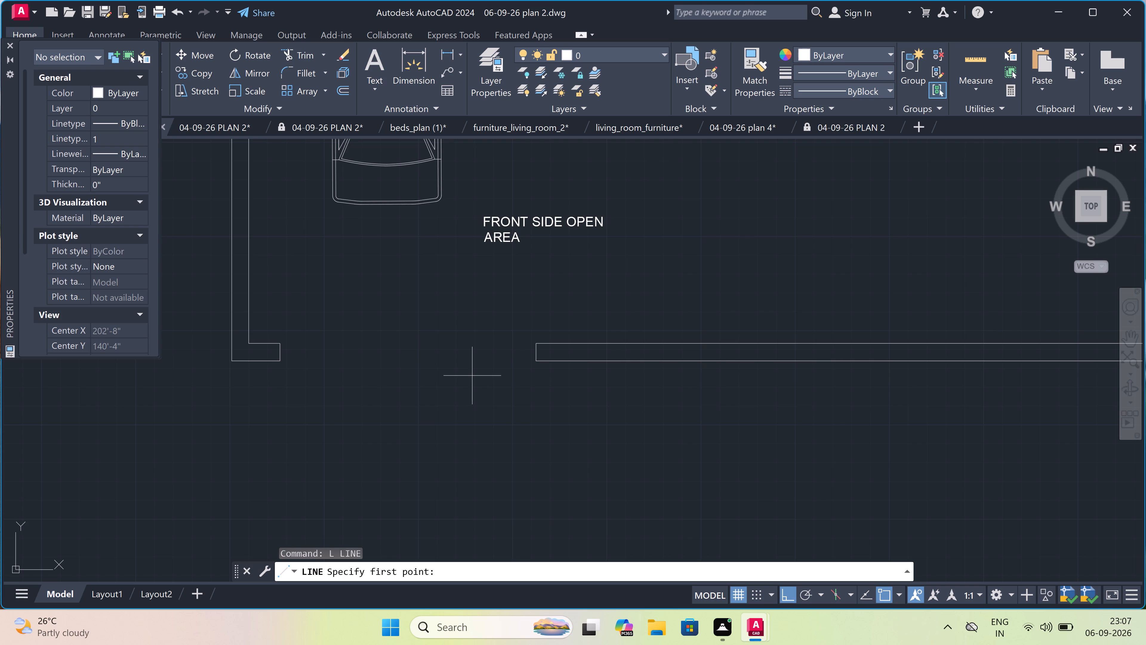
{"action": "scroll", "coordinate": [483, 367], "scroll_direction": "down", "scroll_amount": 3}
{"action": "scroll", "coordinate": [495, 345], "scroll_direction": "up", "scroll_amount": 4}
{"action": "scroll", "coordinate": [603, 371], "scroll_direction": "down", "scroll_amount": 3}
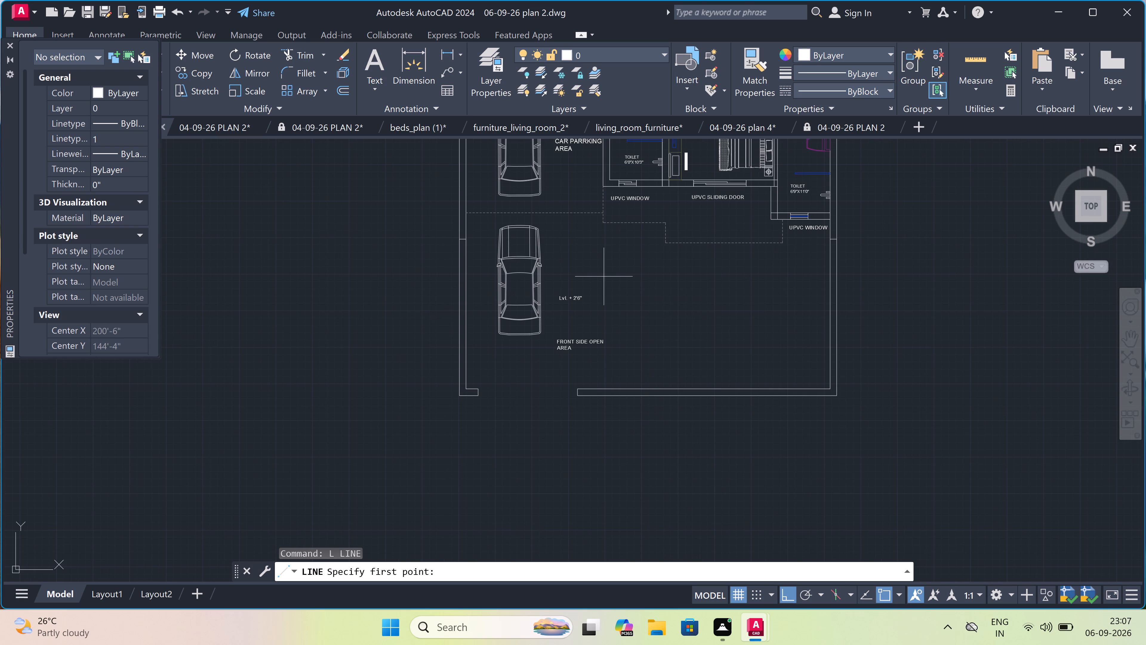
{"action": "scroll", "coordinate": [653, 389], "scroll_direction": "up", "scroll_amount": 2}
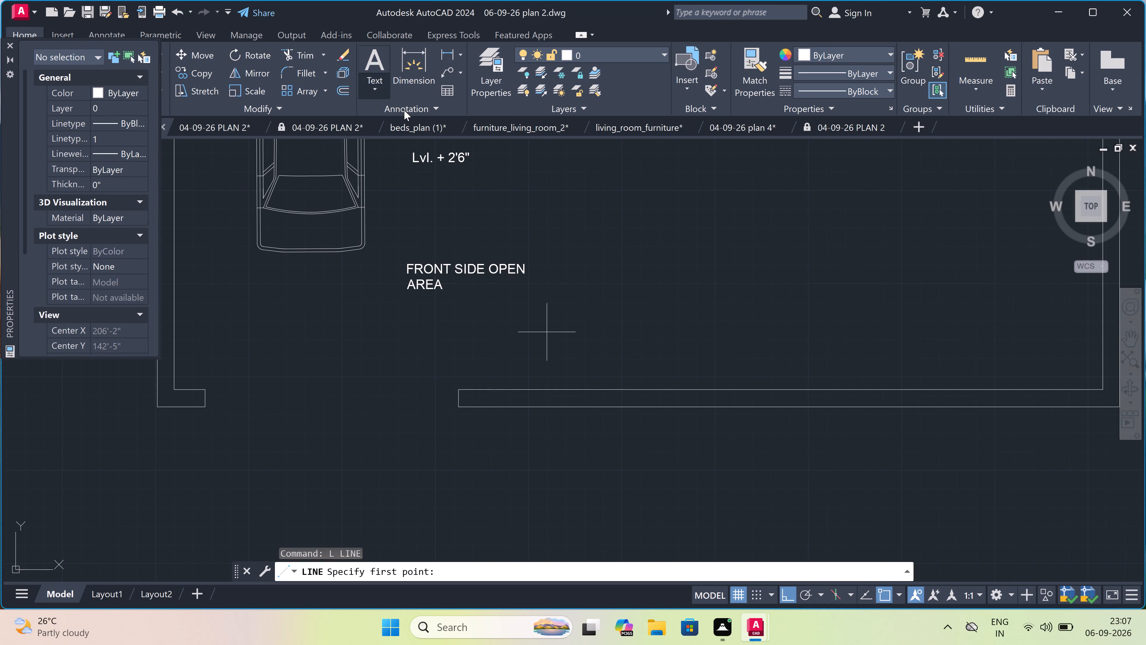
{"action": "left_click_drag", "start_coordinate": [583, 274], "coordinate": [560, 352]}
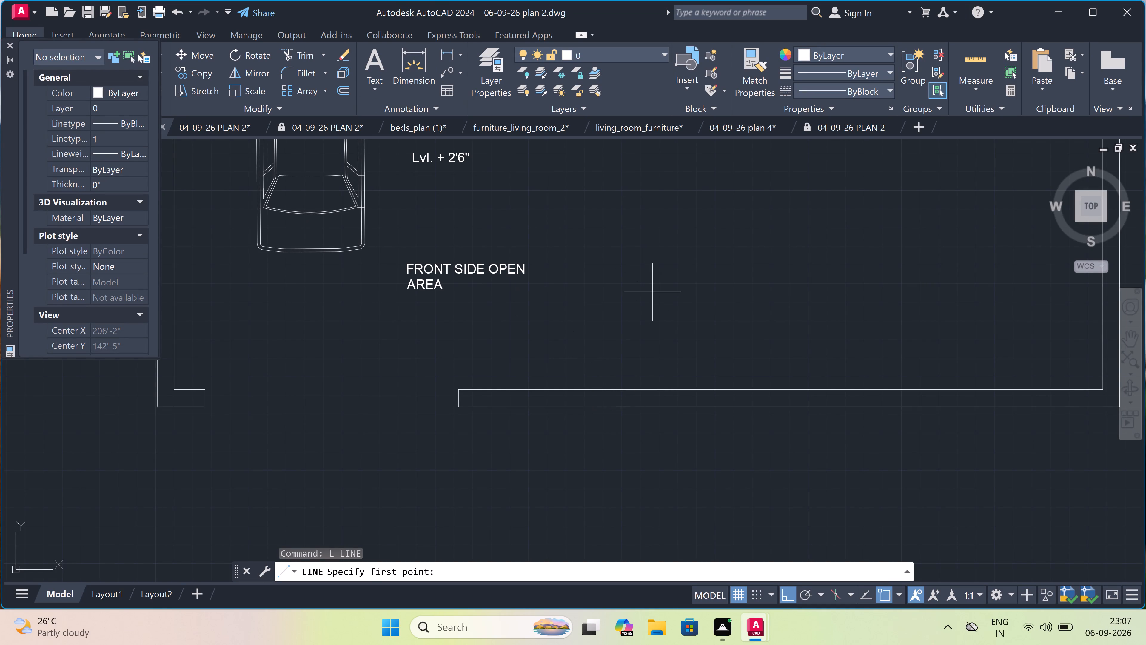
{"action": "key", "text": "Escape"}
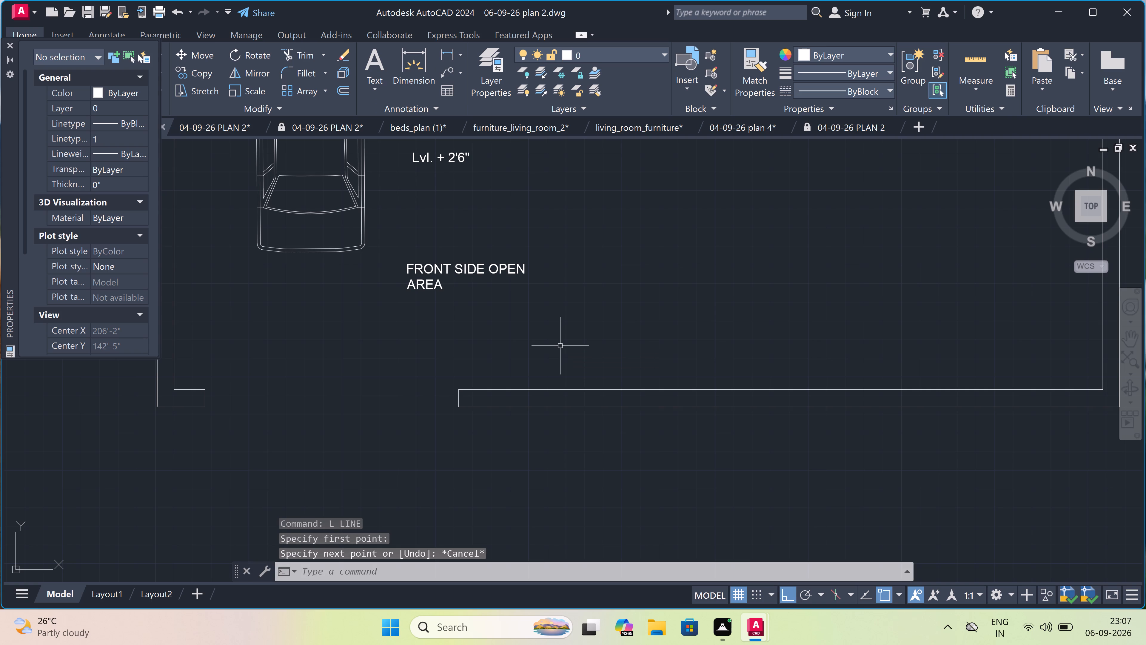
Draw a vertical line across the front boundary wall's thickness, a short distance right of the existing gap.
{"action": "type", "text": "L"}
{"action": "key", "text": "space"}
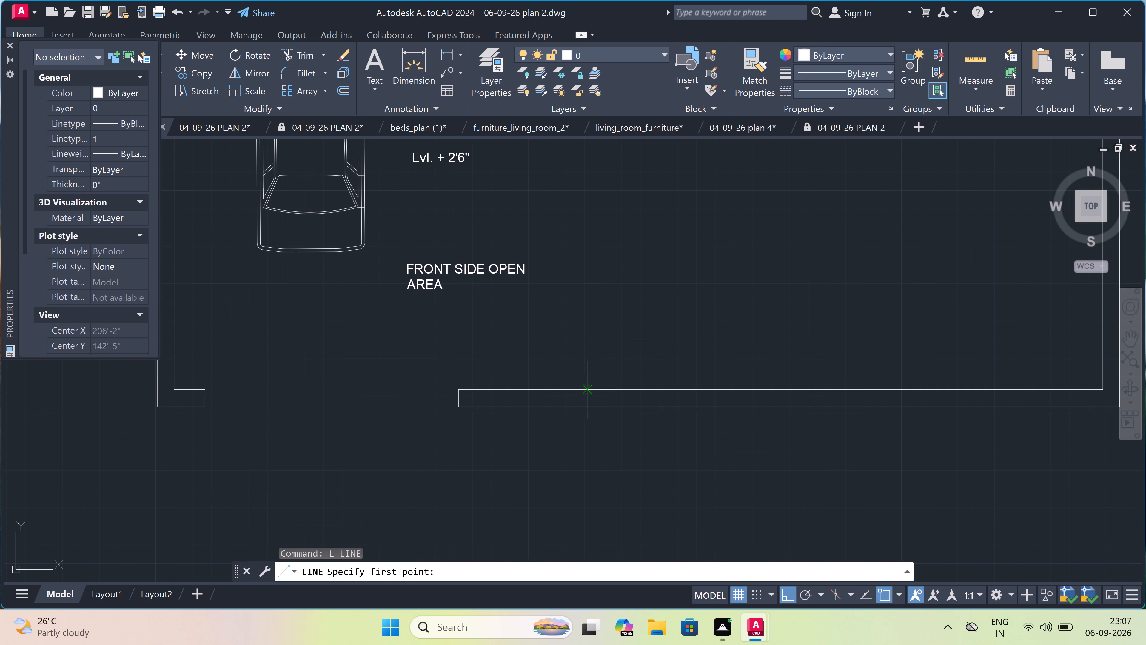
{"action": "left_click_drag", "start_coordinate": [580, 387], "coordinate": [574, 371]}
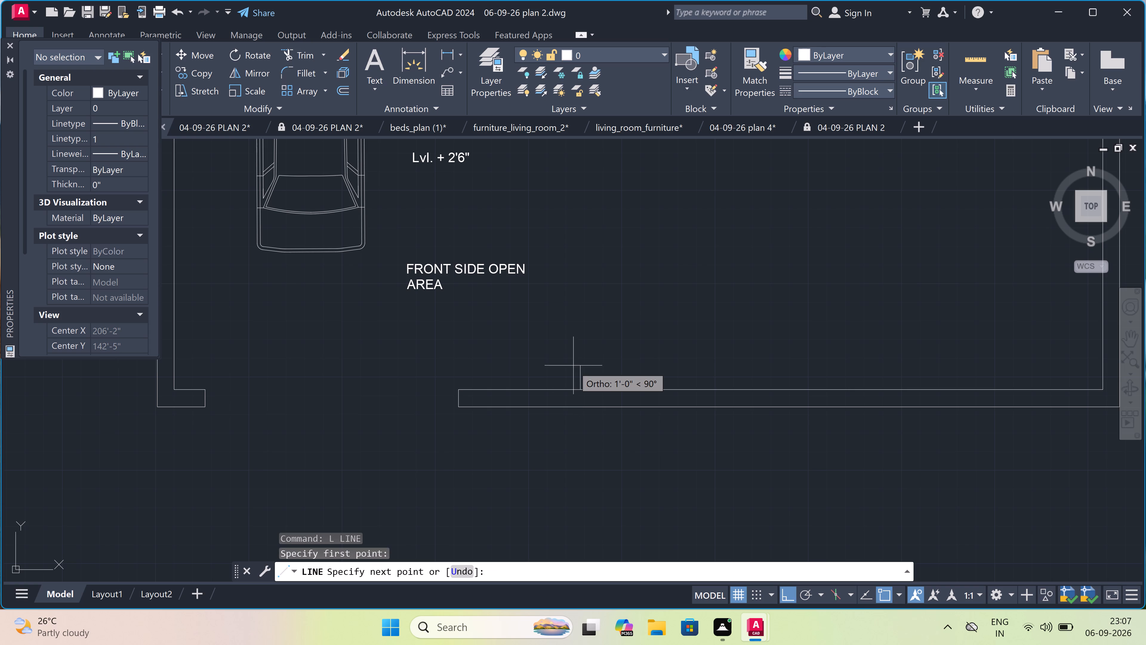
{"action": "scroll", "coordinate": [585, 398], "scroll_direction": "up", "scroll_amount": 3}
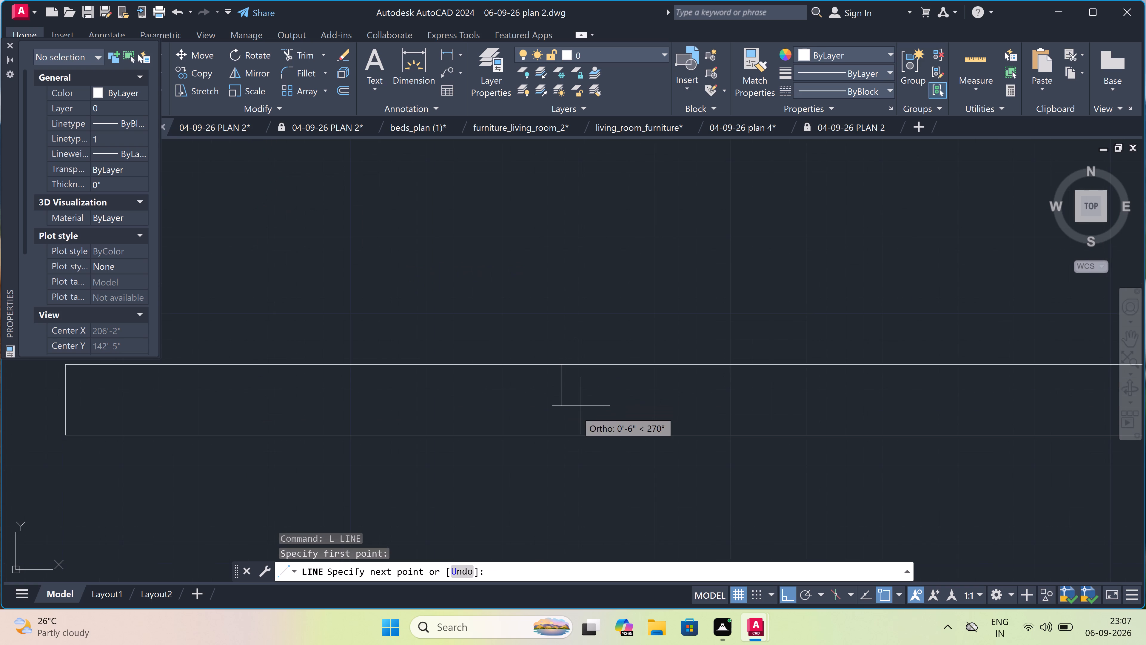
{"action": "left_click", "coordinate": [562, 440]}
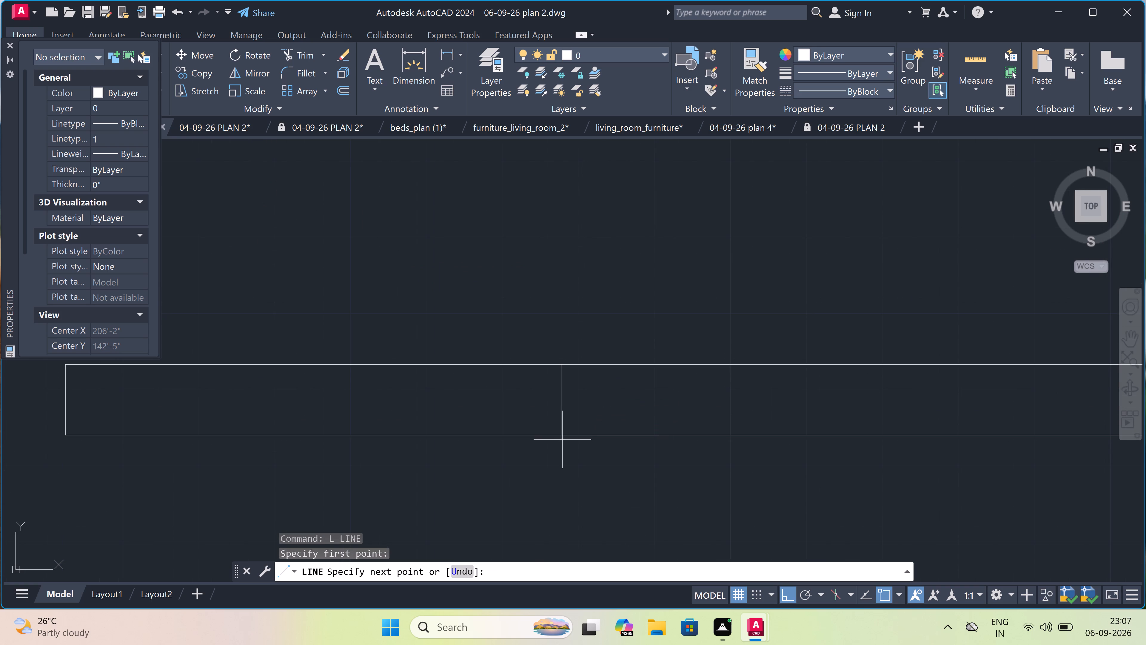
{"action": "key", "text": "Escape"}
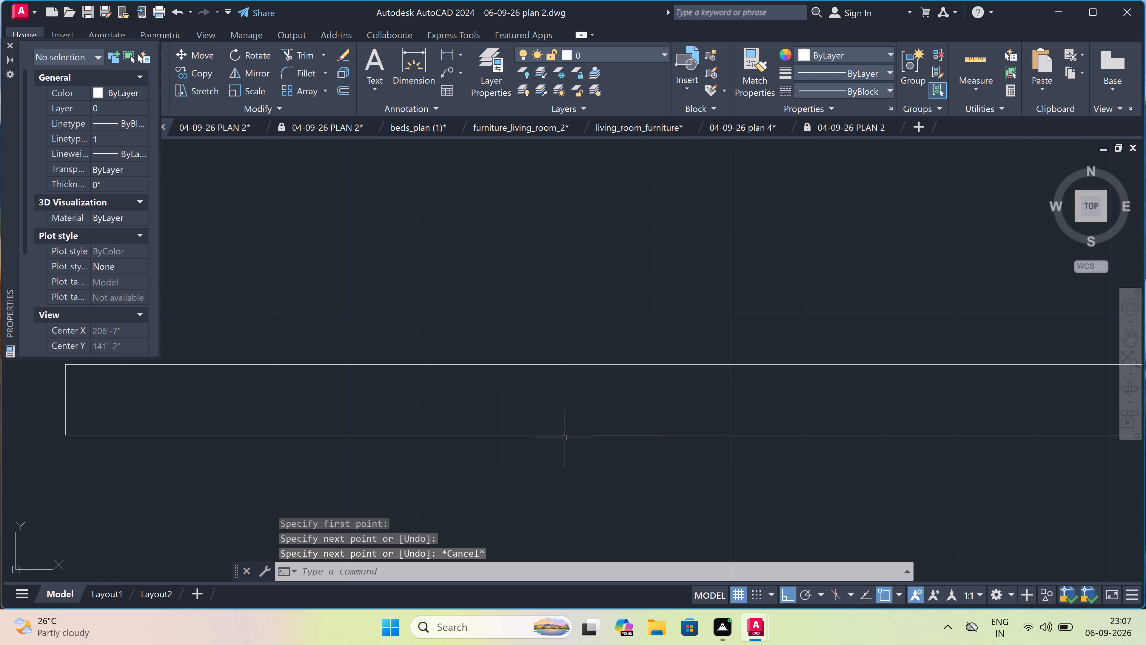
Trim both front boundary wall lines between the gap's right end line and the new cross line to widen the opening.
{"action": "type", "text": "TR"}
{"action": "key", "text": "space"}
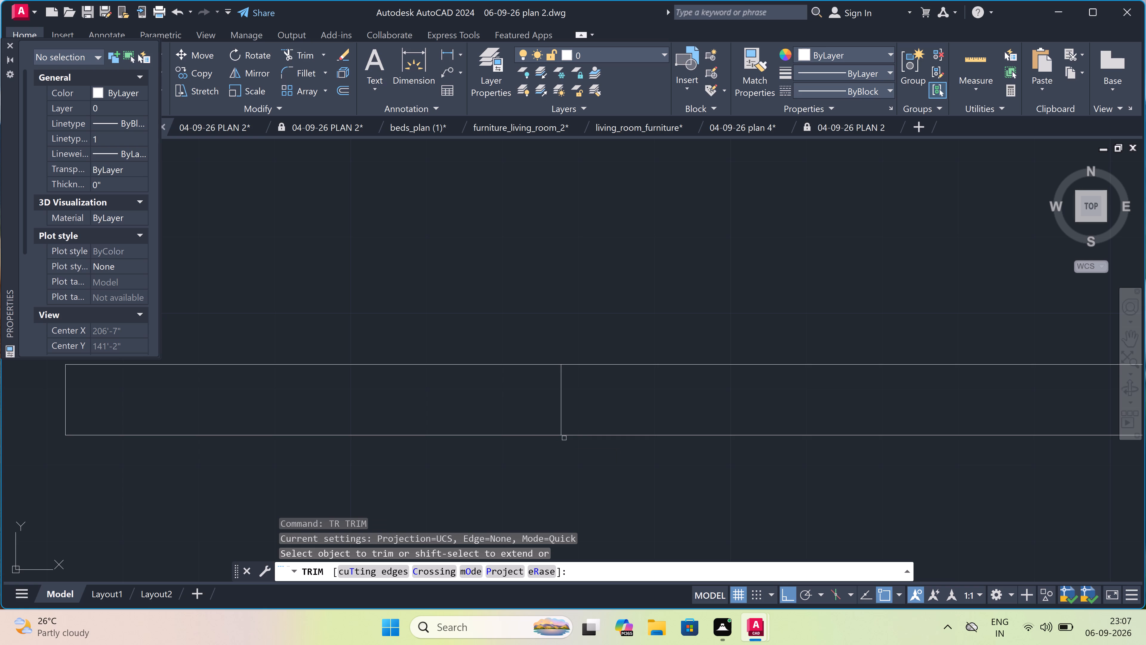
{"action": "left_click", "coordinate": [484, 336]}
{"action": "left_click_drag", "start_coordinate": [407, 483], "coordinate": [418, 490]}
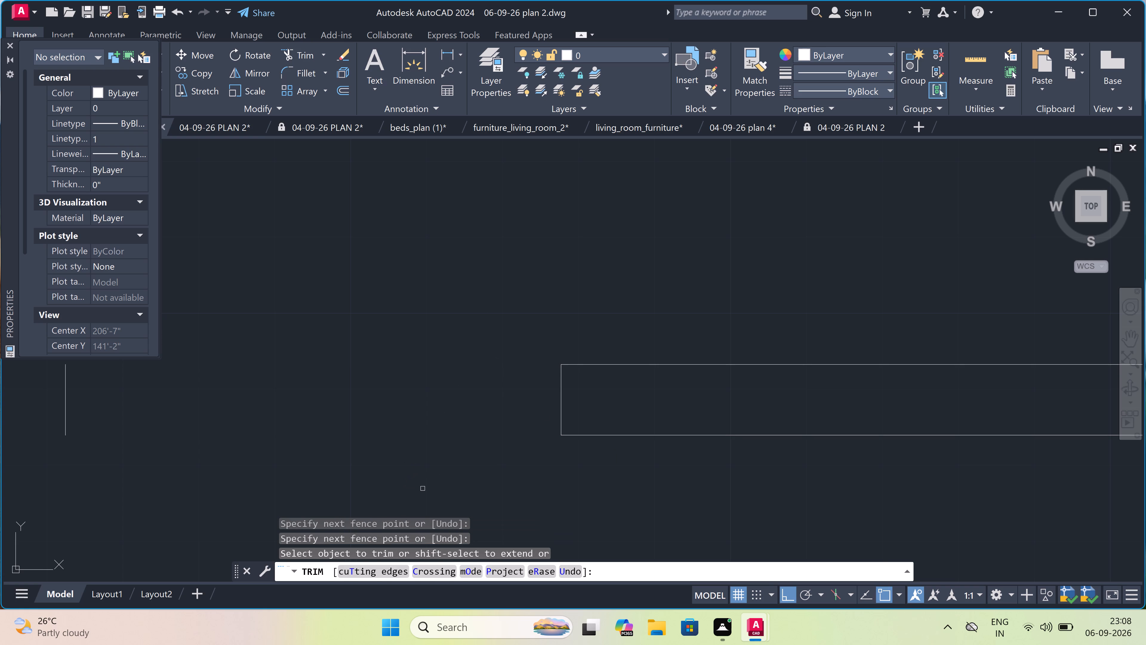
{"action": "key", "text": "Escape"}
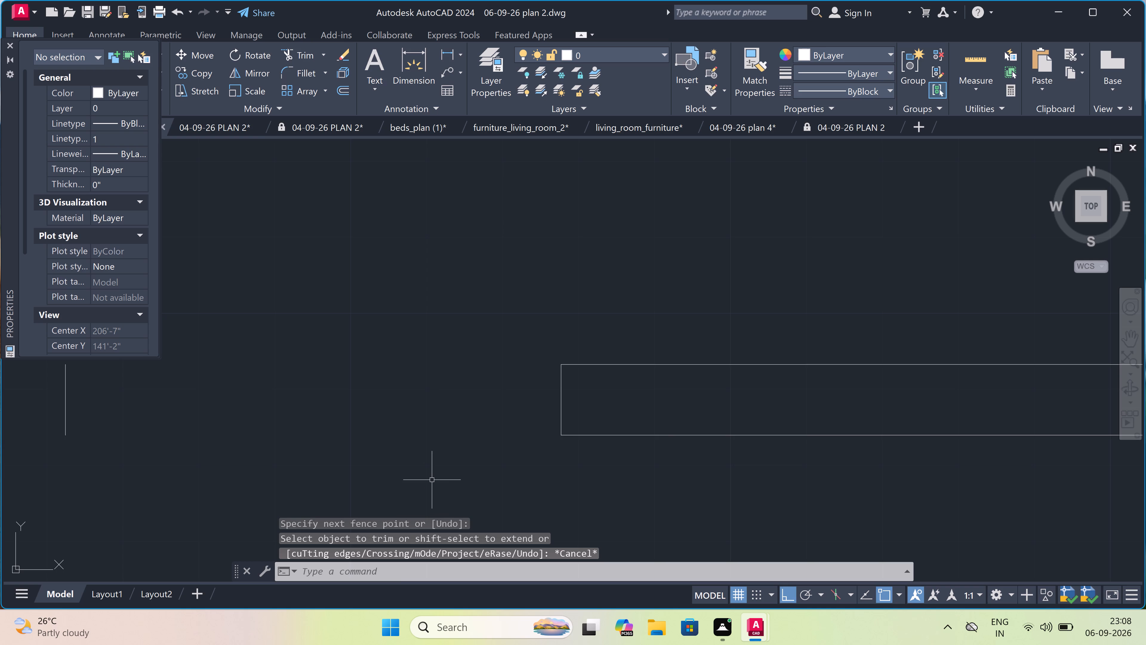
Erase the leftover short vertical line standing in the widened opening of the front boundary wall.
{"action": "scroll", "coordinate": [434, 477], "scroll_direction": "down", "scroll_amount": 3}
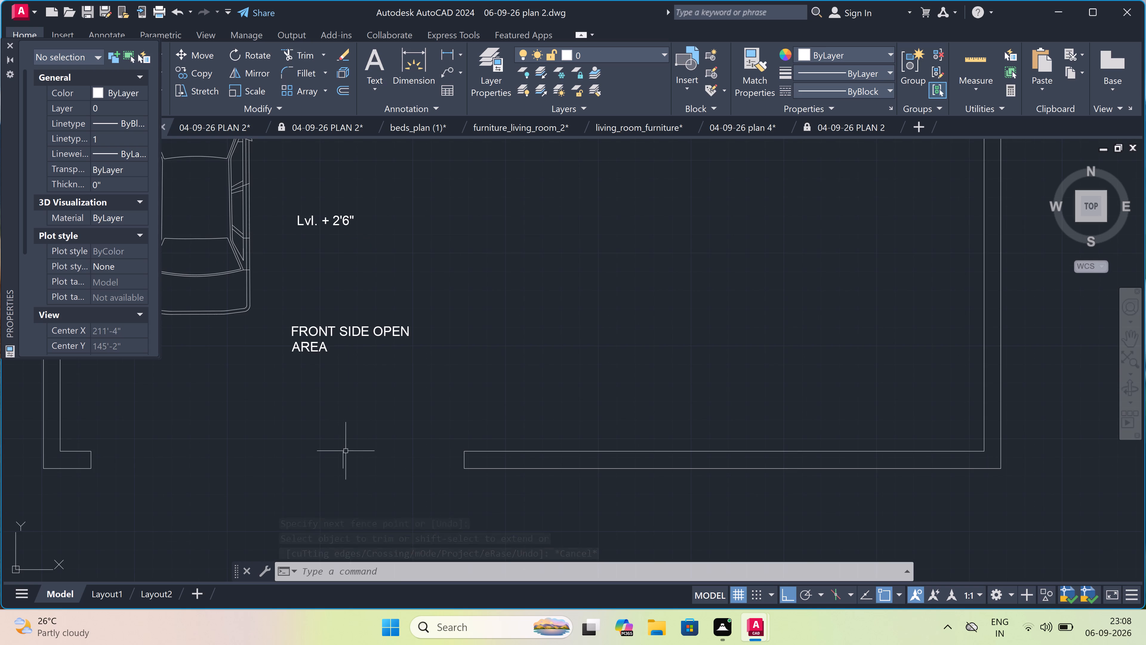
{"action": "left_click", "coordinate": [346, 450]}
{"action": "left_click", "coordinate": [326, 468]}
{"action": "key", "text": "Delete"}
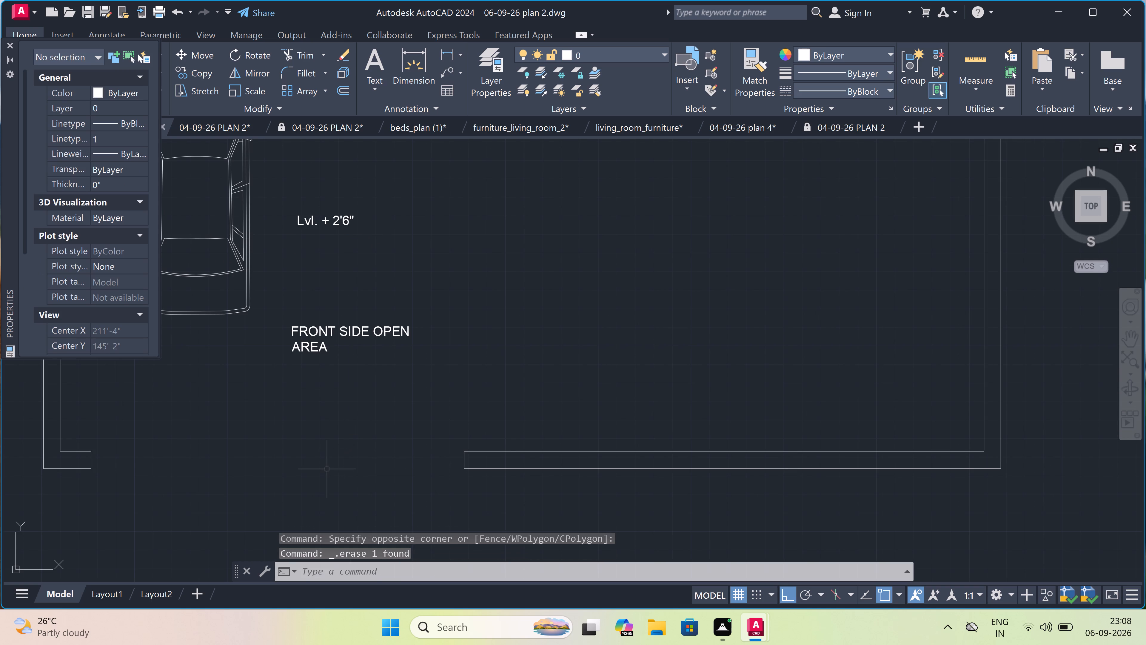
Draw a stepped line inside the front wall beside the opening: up from the outer face to mid-thickness, about 6' right, then up to the inner face.
{"action": "scroll", "coordinate": [327, 469], "scroll_direction": "down", "scroll_amount": 1}
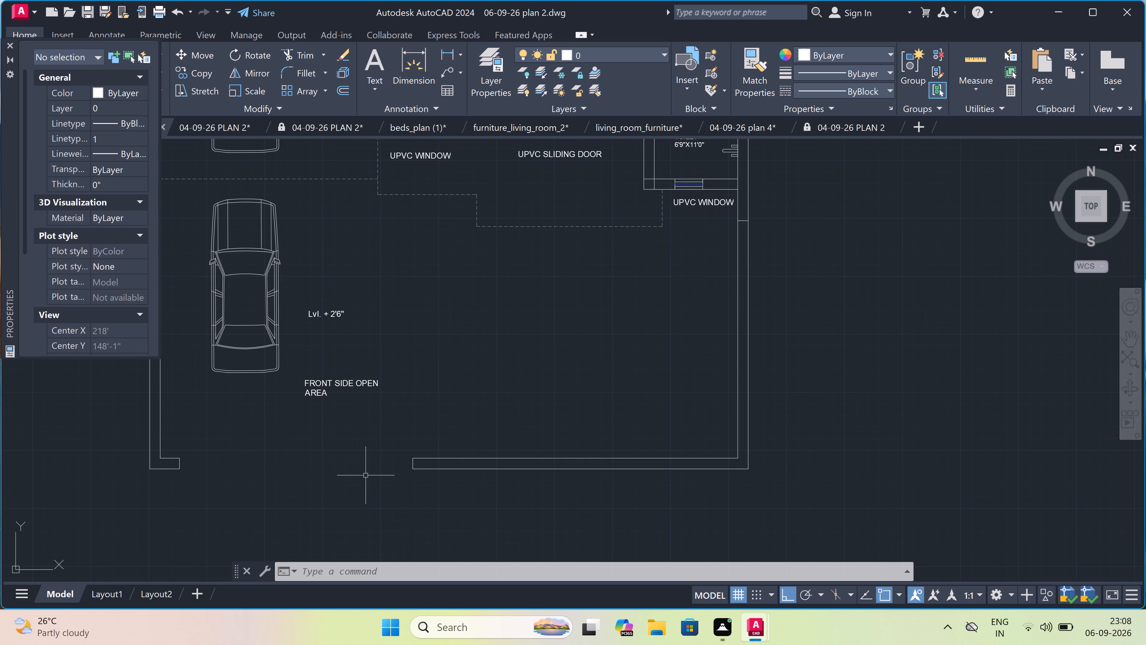
{"action": "scroll", "coordinate": [408, 483], "scroll_direction": "up", "scroll_amount": 2}
{"action": "scroll", "coordinate": [408, 483], "scroll_direction": "down", "scroll_amount": 2}
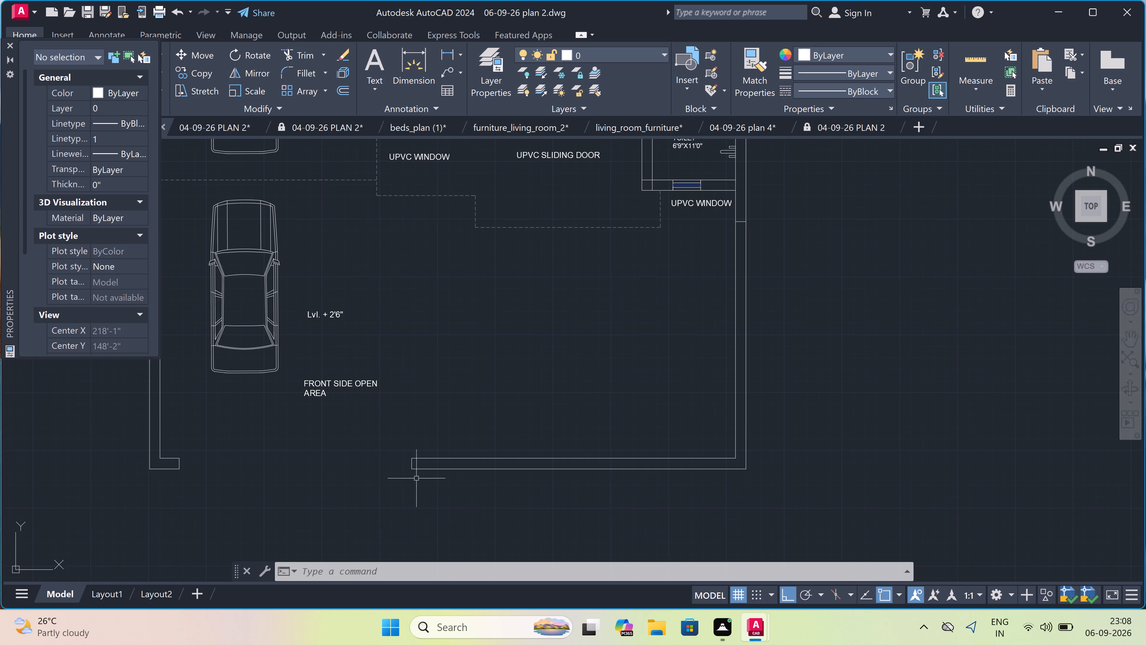
{"action": "scroll", "coordinate": [449, 475], "scroll_direction": "up", "scroll_amount": 3}
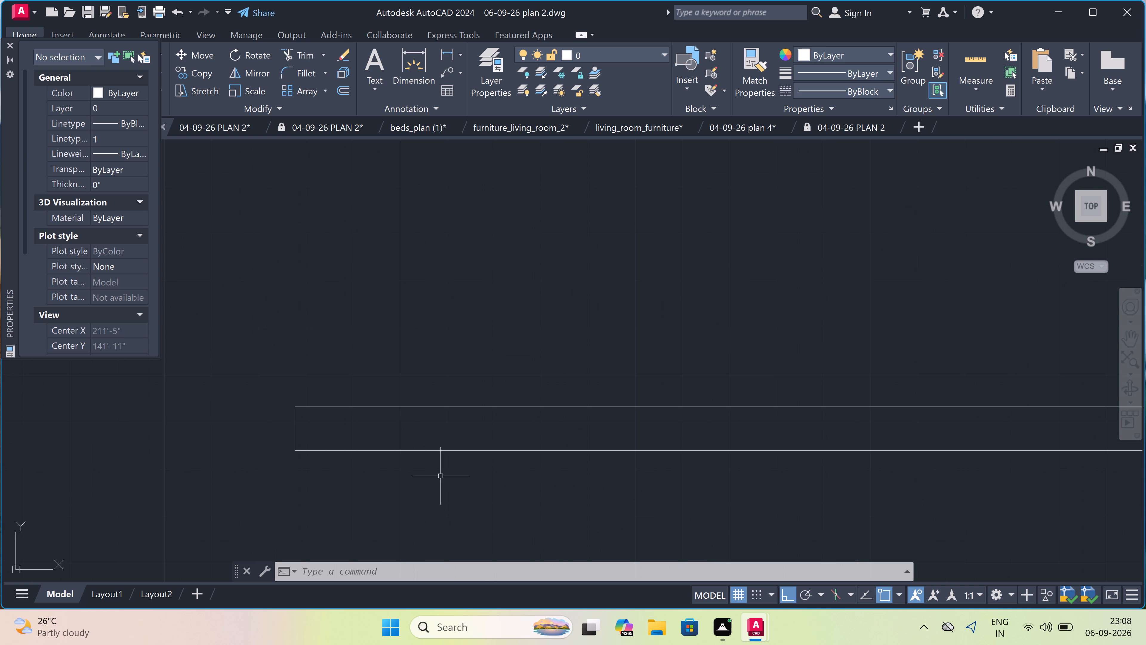
{"action": "type", "text": "L"}
{"action": "key", "text": "space"}
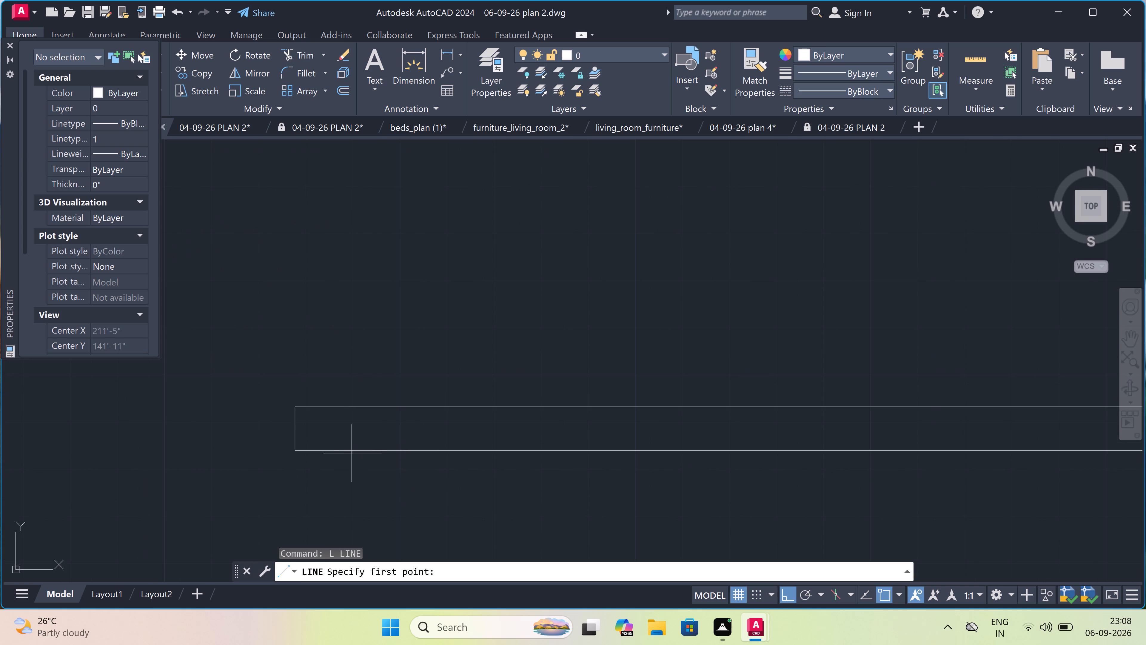
{"action": "scroll", "coordinate": [325, 445], "scroll_direction": "up", "scroll_amount": 1}
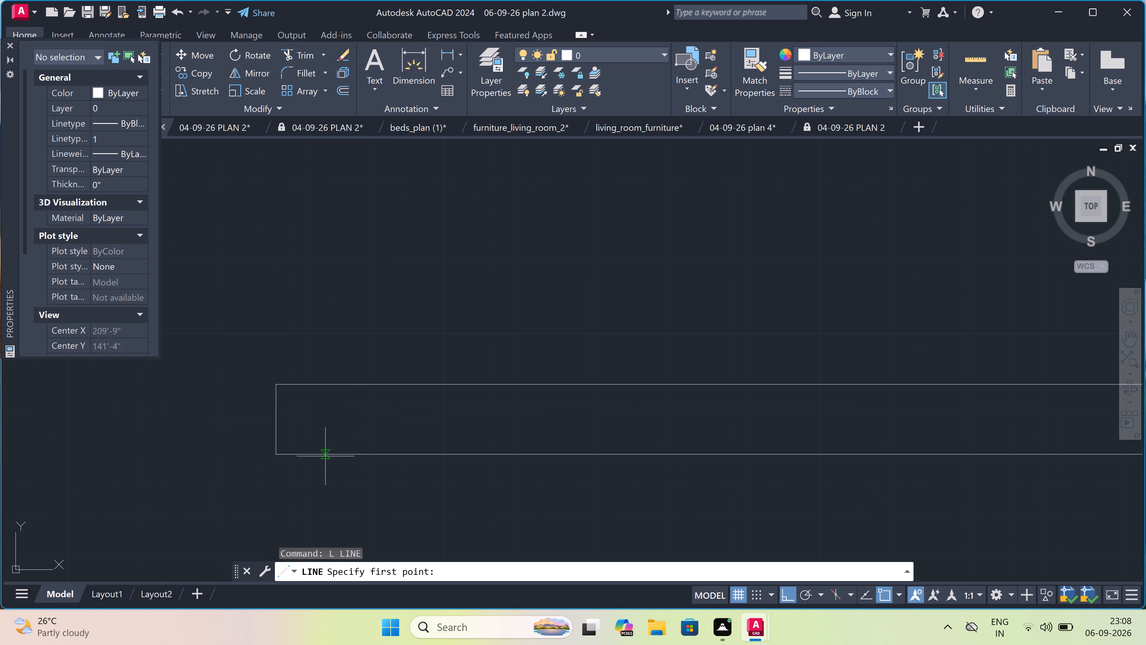
{"action": "left_click", "coordinate": [325, 454]}
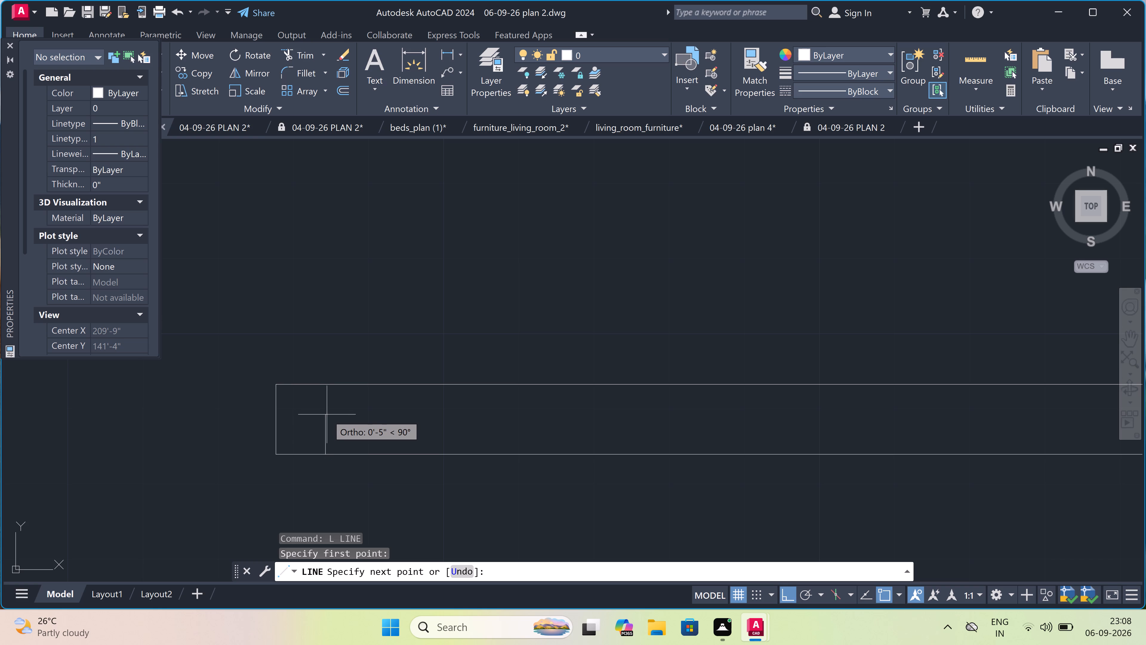
{"action": "left_click", "coordinate": [327, 418]}
{"action": "scroll", "coordinate": [433, 426], "scroll_direction": "down", "scroll_amount": 2}
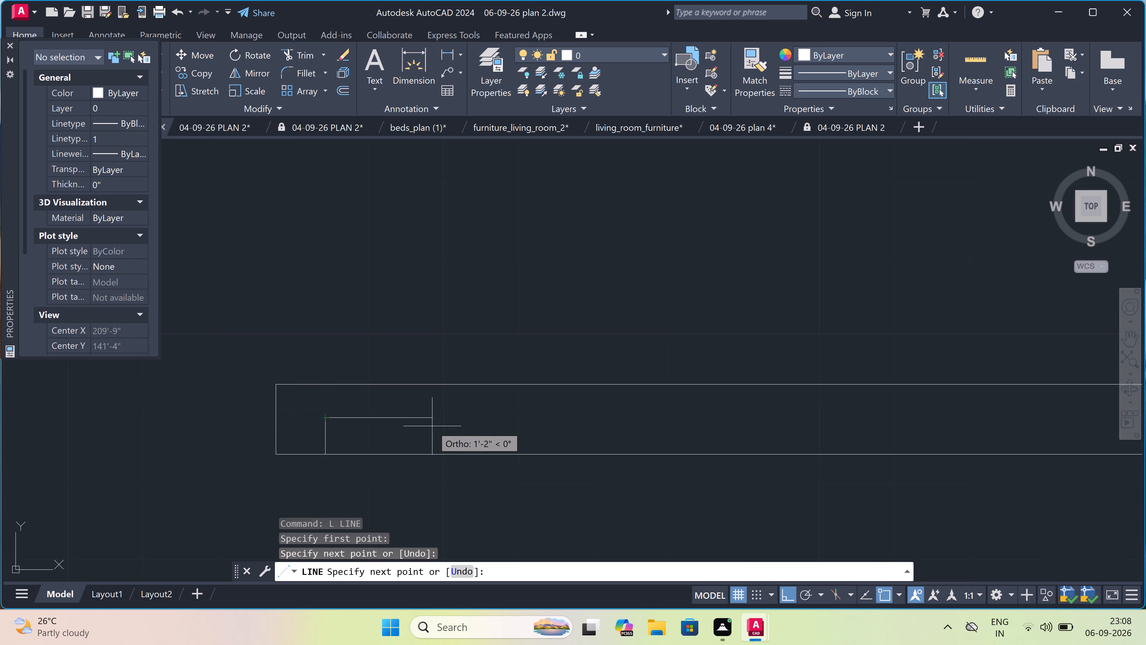
{"action": "scroll", "coordinate": [568, 426], "scroll_direction": "down", "scroll_amount": 1}
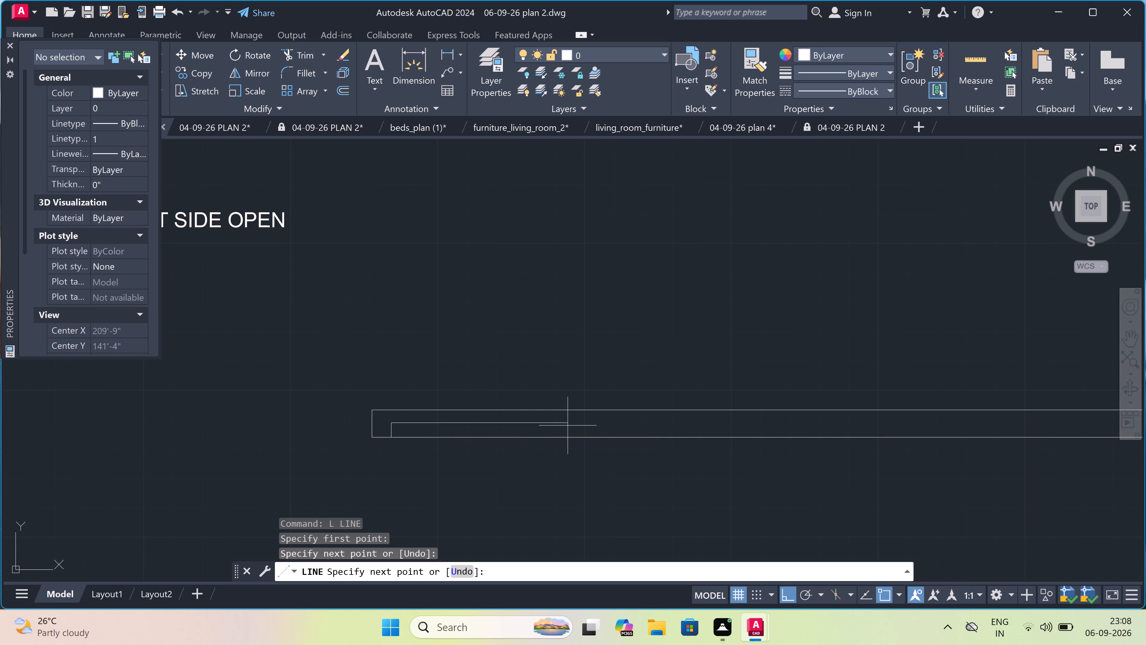
{"action": "scroll", "coordinate": [568, 426], "scroll_direction": "down", "scroll_amount": 1}
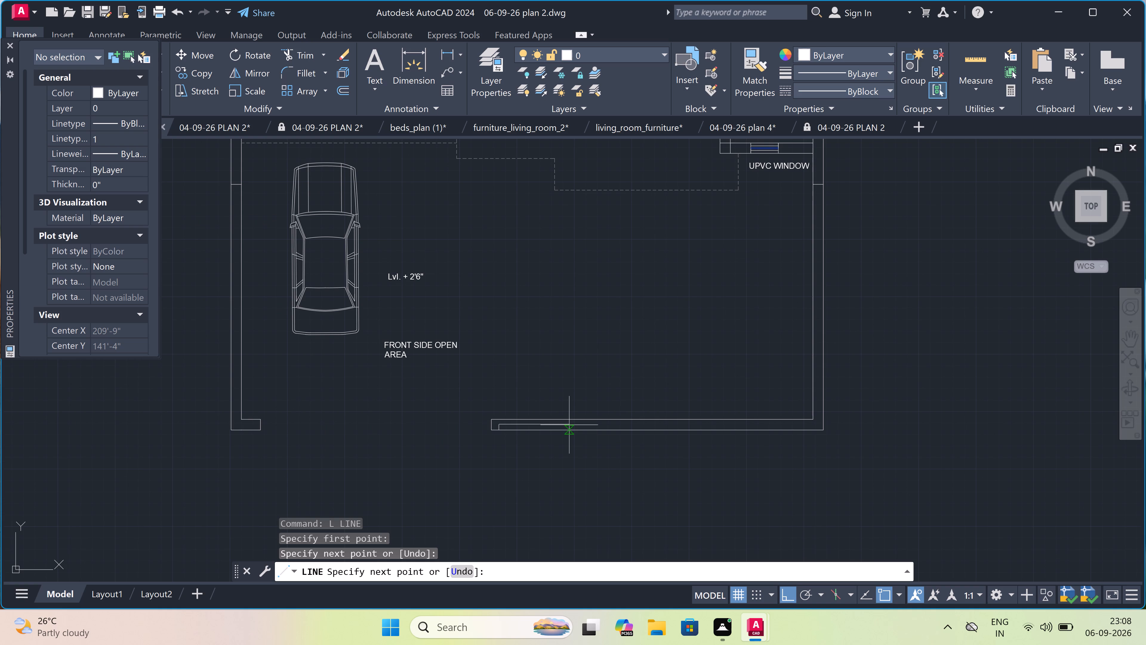
{"action": "scroll", "coordinate": [564, 429], "scroll_direction": "up", "scroll_amount": 2}
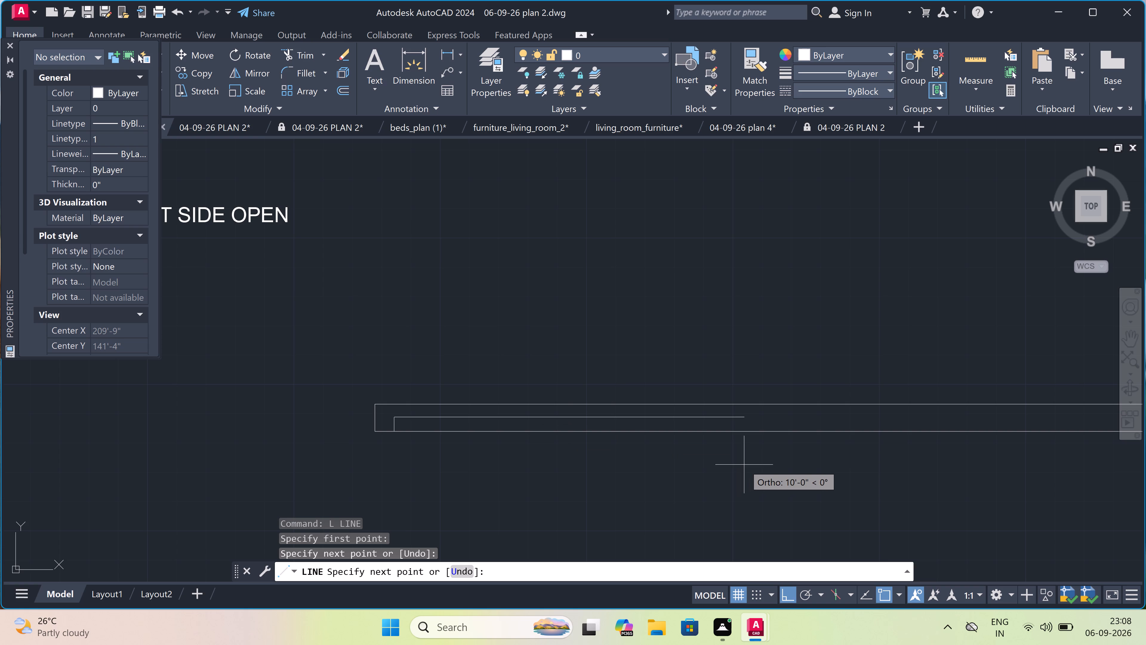
{"action": "scroll", "coordinate": [742, 462], "scroll_direction": "down", "scroll_amount": 1}
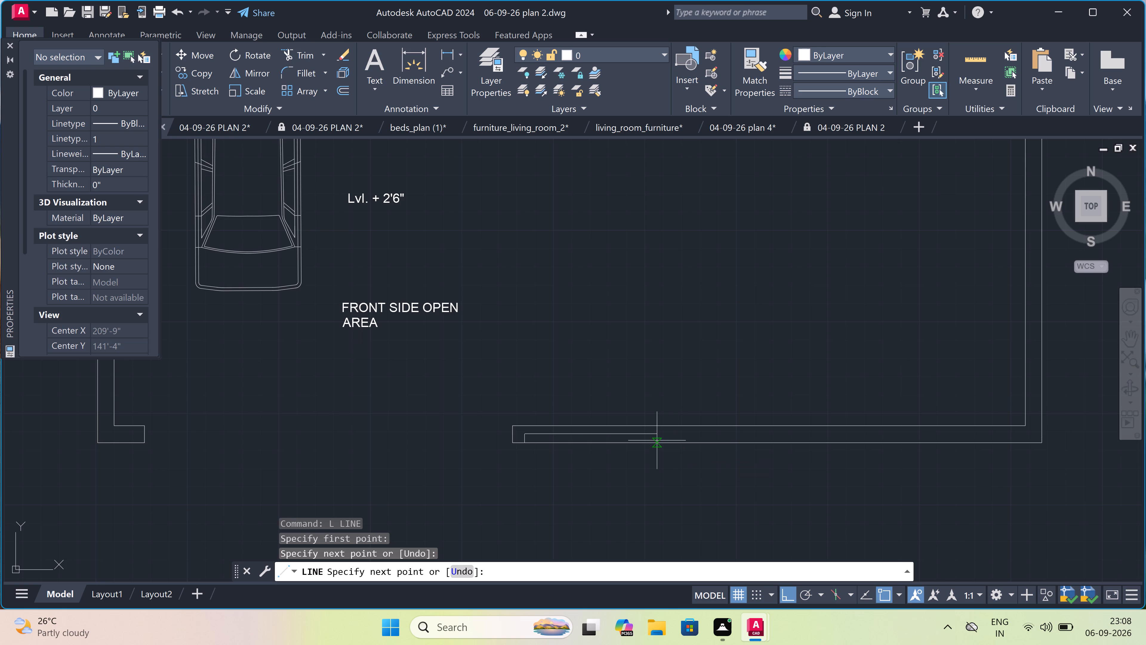
{"action": "scroll", "coordinate": [657, 440], "scroll_direction": "up", "scroll_amount": 2}
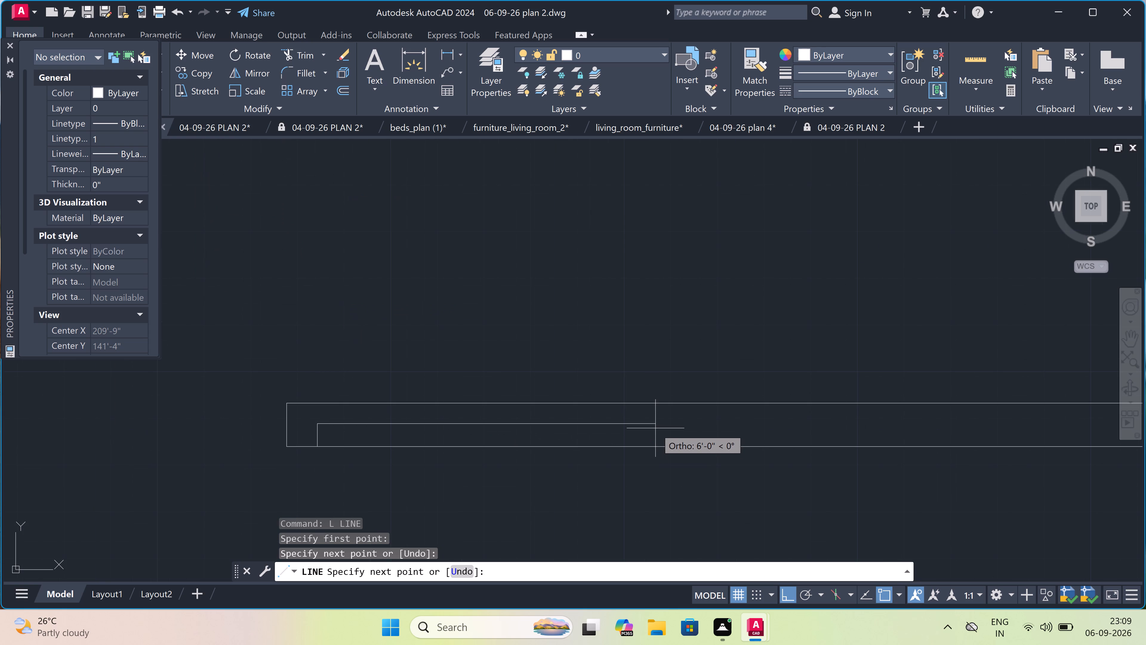
{"action": "left_click", "coordinate": [655, 428]}
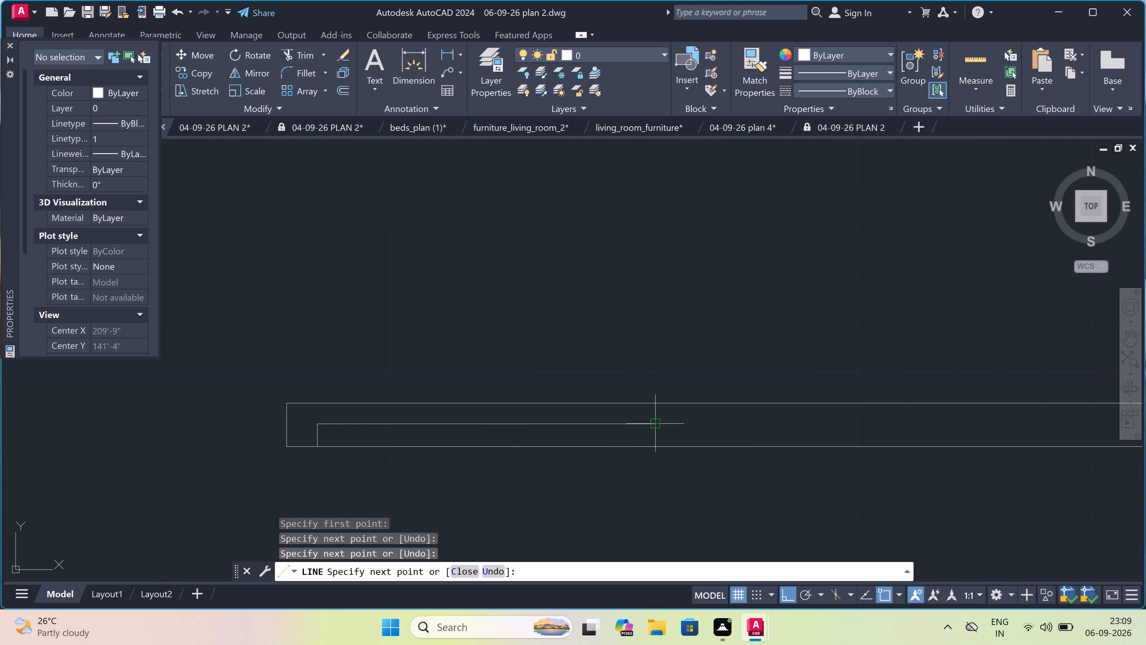
{"action": "left_click", "coordinate": [655, 399]}
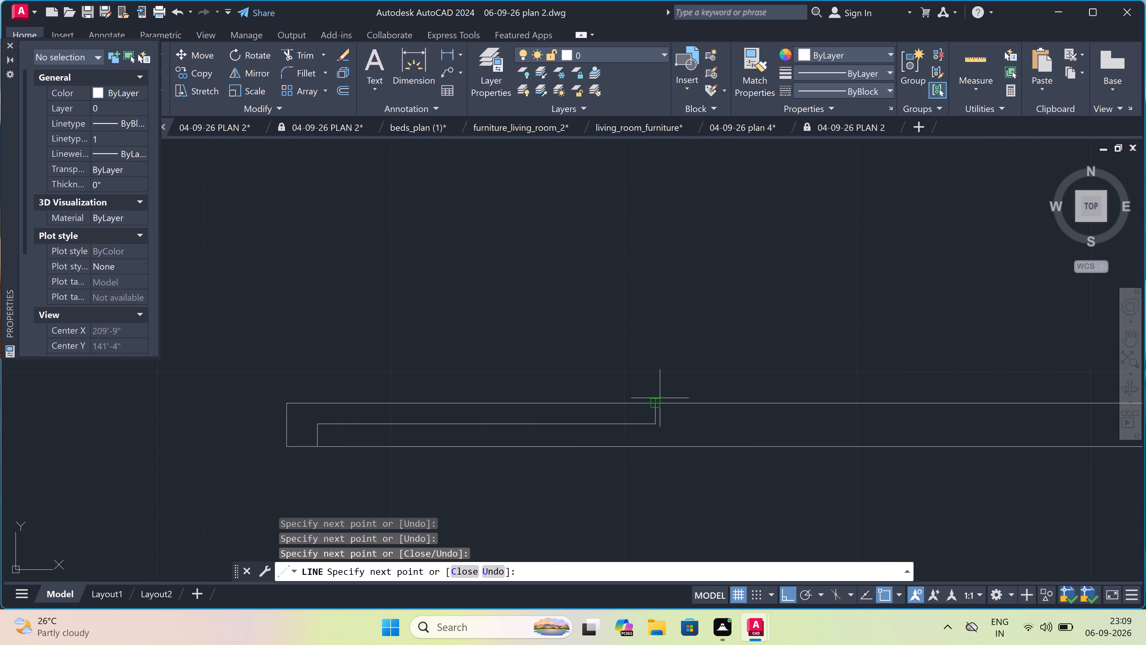
{"action": "key", "text": "Escape"}
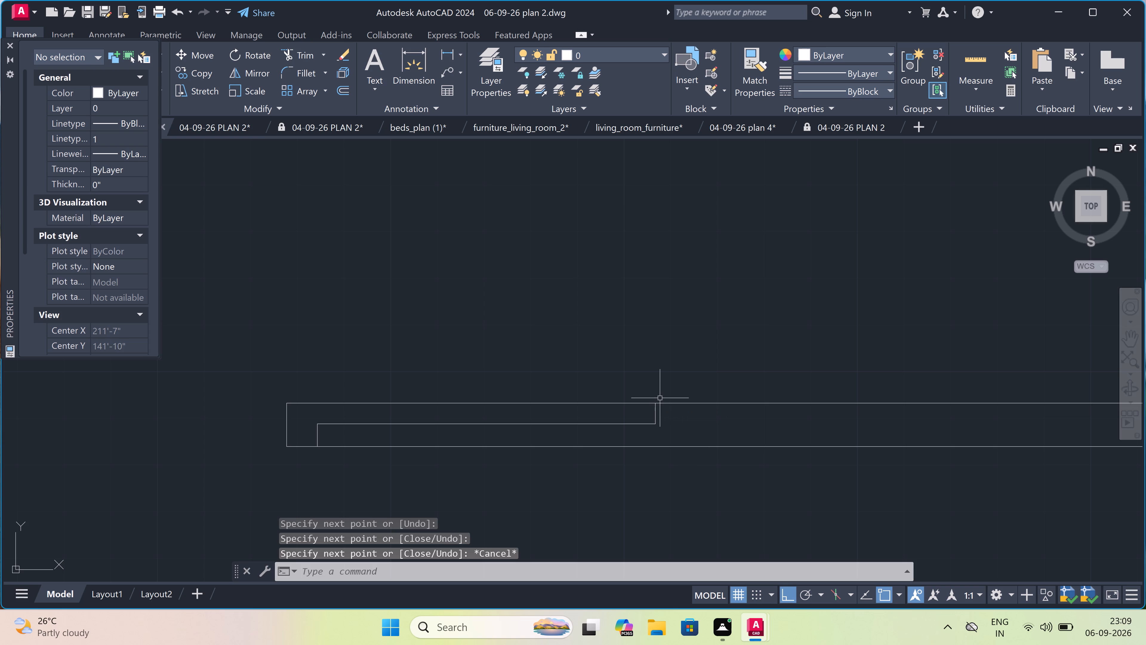
Draw a short vertical line across the front boundary wall's thickness, a little left of its right-hand corner.
{"action": "scroll", "coordinate": [663, 389], "scroll_direction": "down", "scroll_amount": 4}
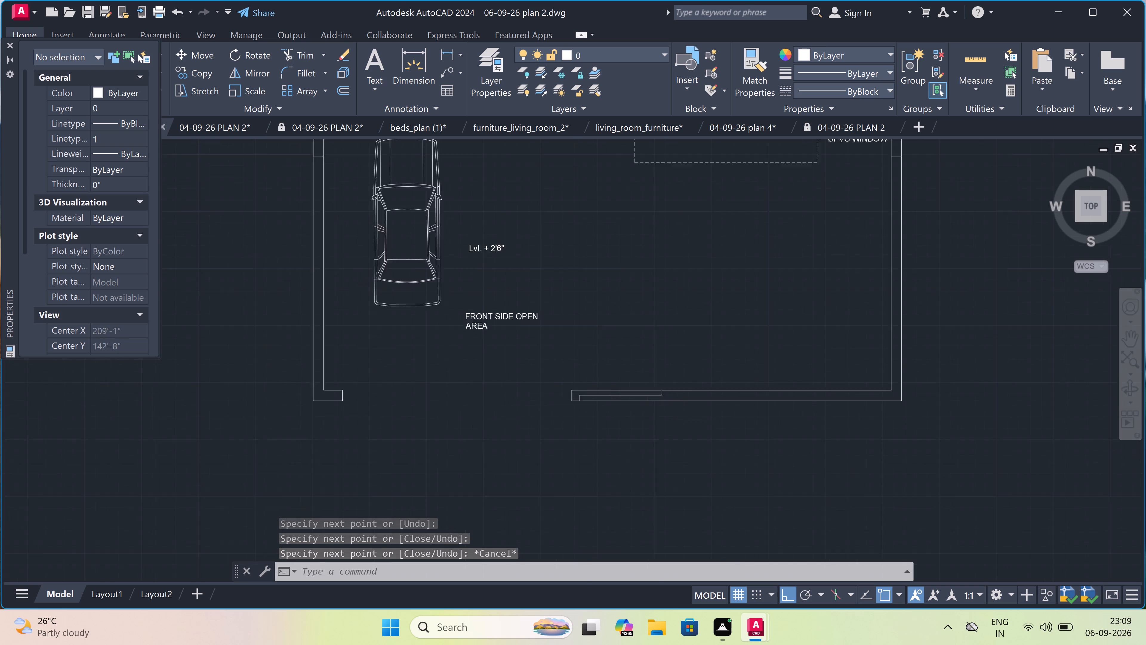
{"action": "scroll", "coordinate": [777, 401], "scroll_direction": "up", "scroll_amount": 2}
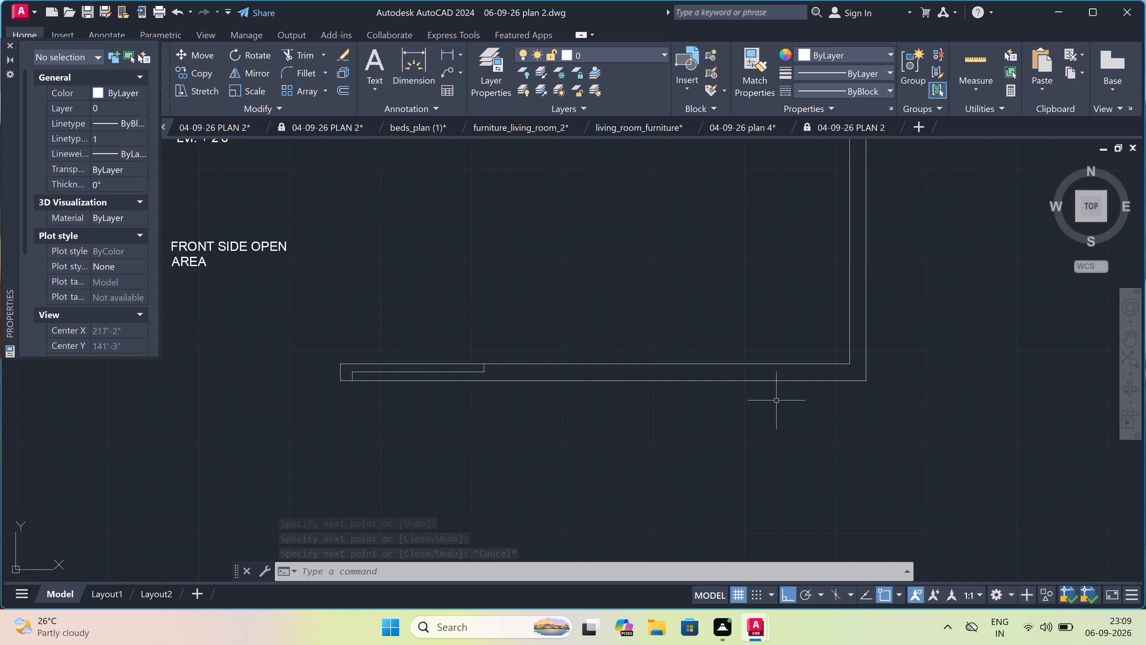
{"action": "scroll", "coordinate": [786, 374], "scroll_direction": "up", "scroll_amount": 2}
{"action": "scroll", "coordinate": [786, 374], "scroll_direction": "down", "scroll_amount": 1}
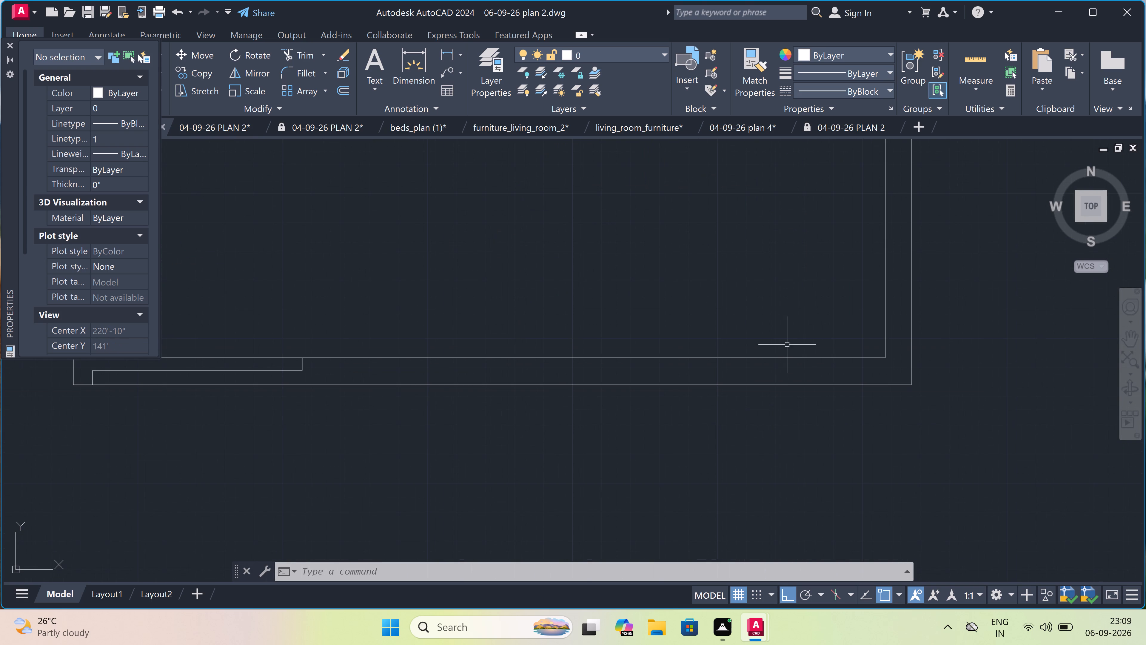
{"action": "type", "text": "L"}
{"action": "key", "text": "space"}
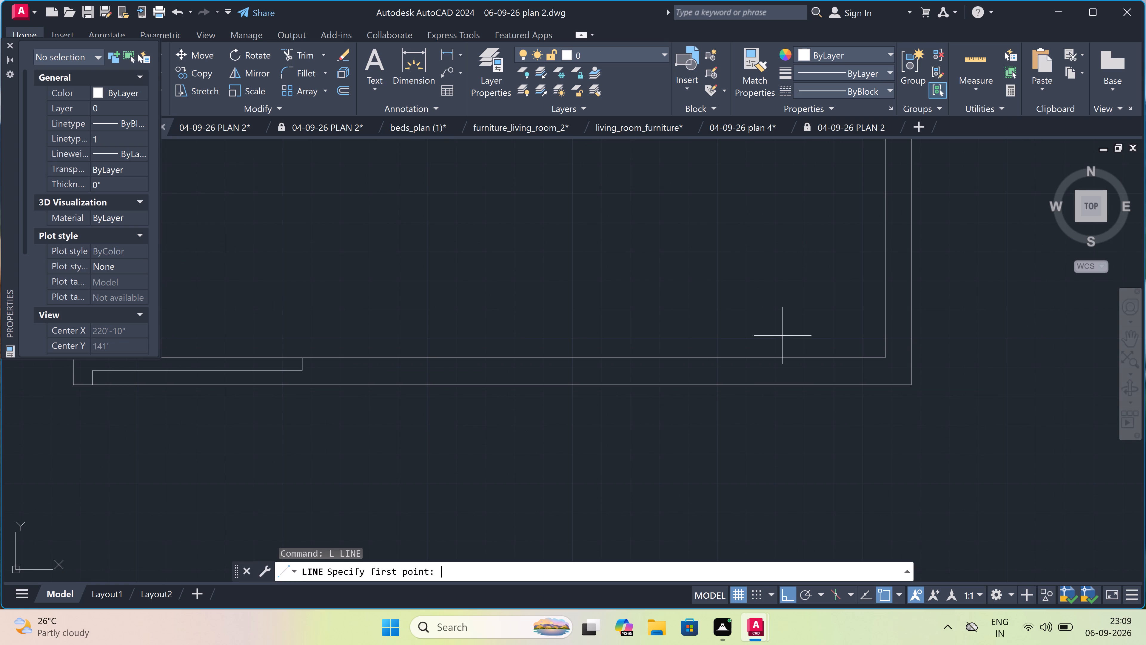
{"action": "left_click", "coordinate": [819, 358]}
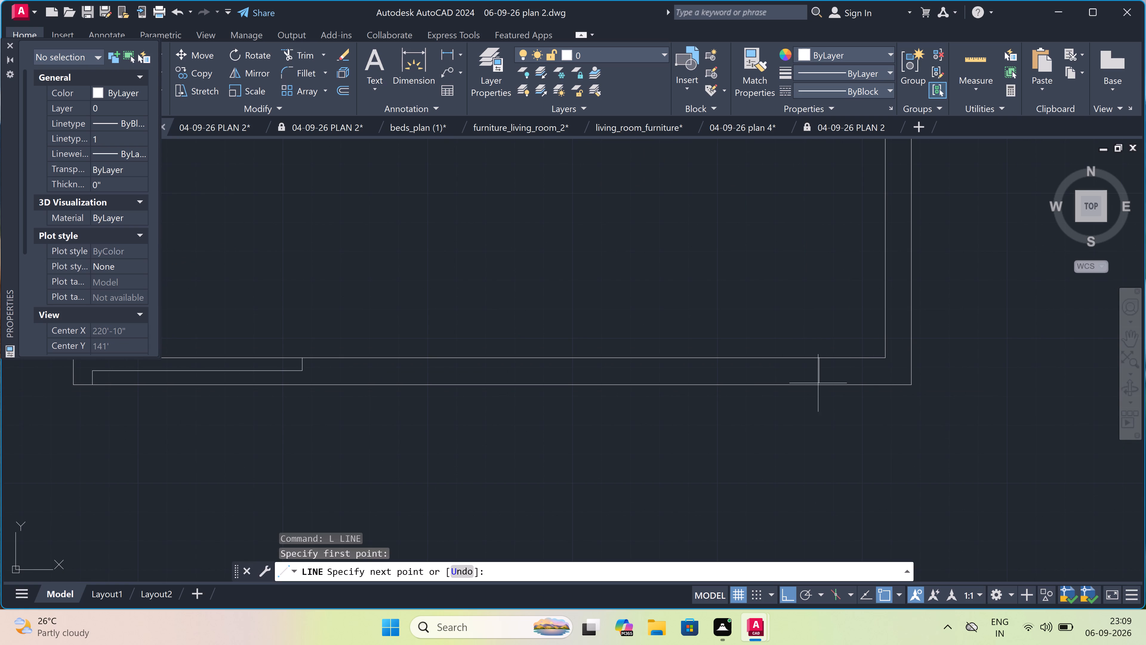
{"action": "left_click", "coordinate": [820, 387]}
{"action": "key", "text": "Escape"}
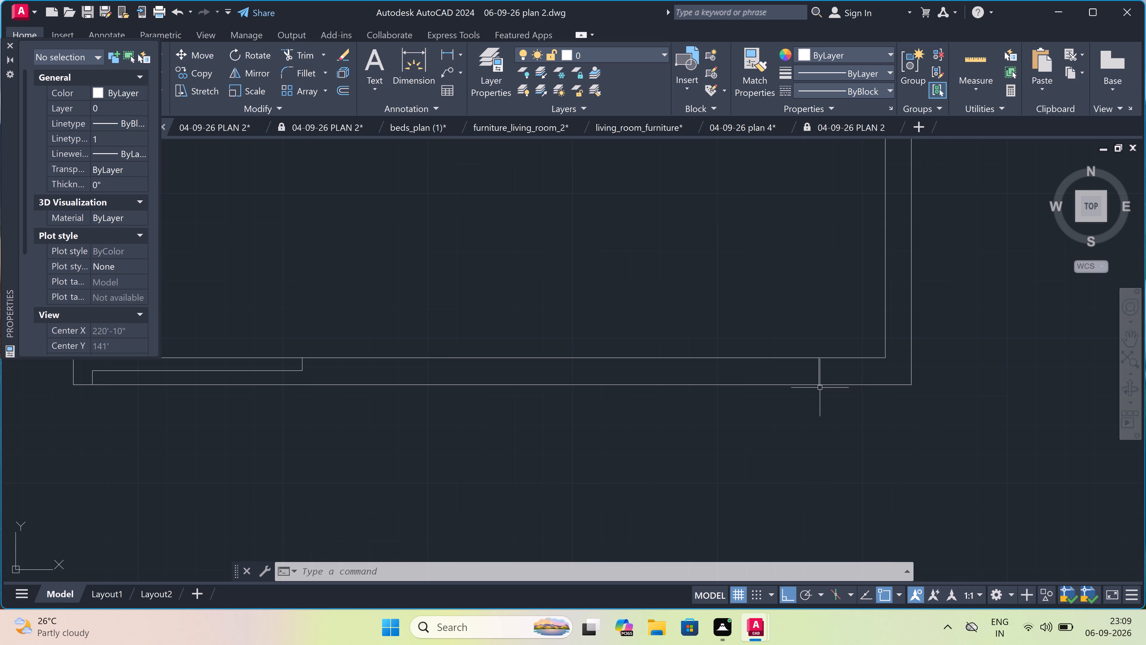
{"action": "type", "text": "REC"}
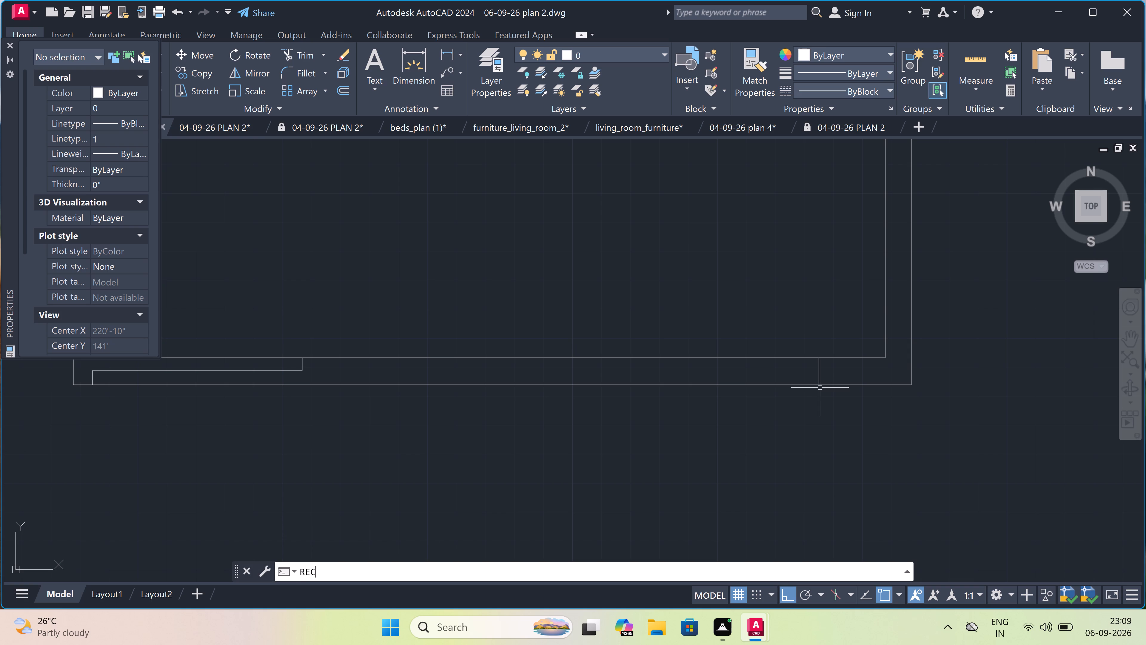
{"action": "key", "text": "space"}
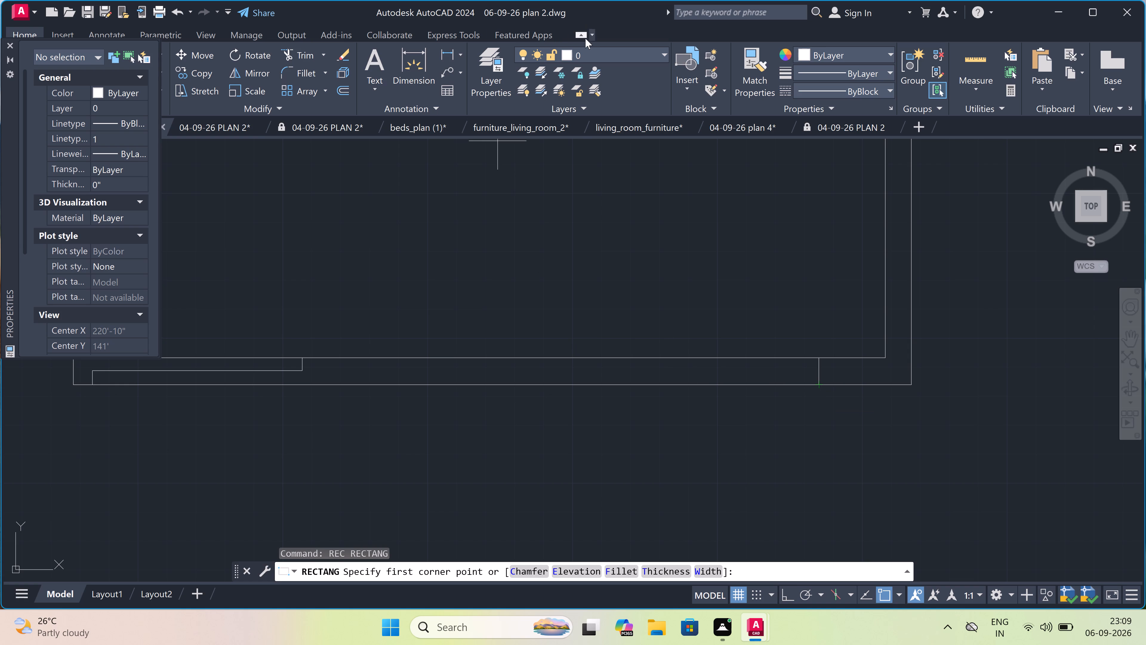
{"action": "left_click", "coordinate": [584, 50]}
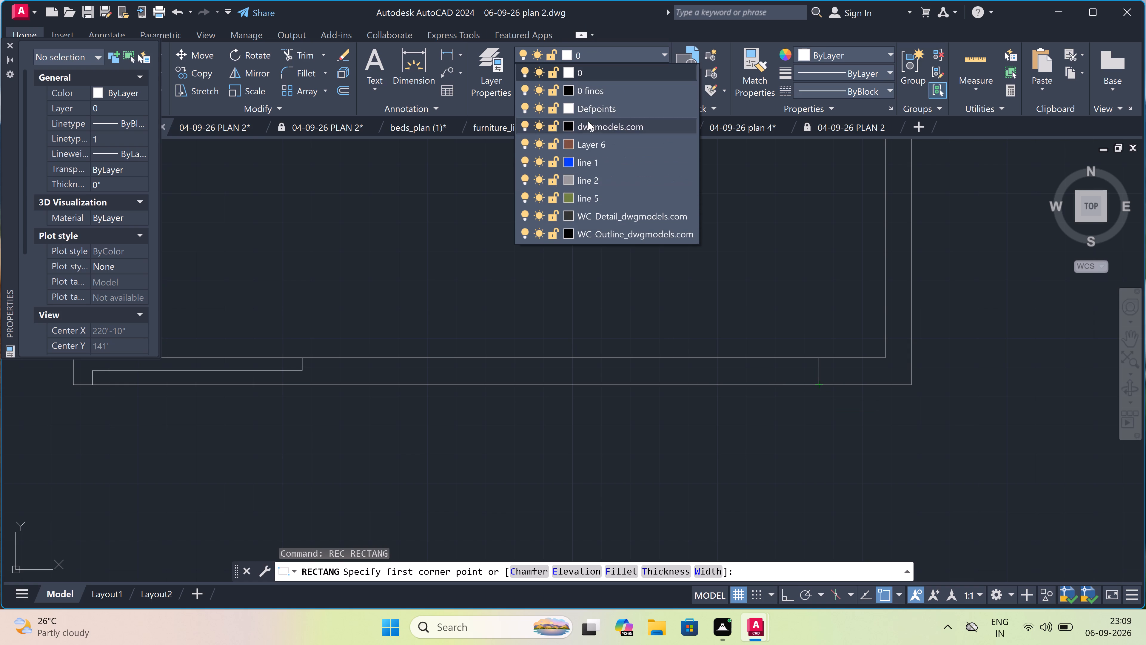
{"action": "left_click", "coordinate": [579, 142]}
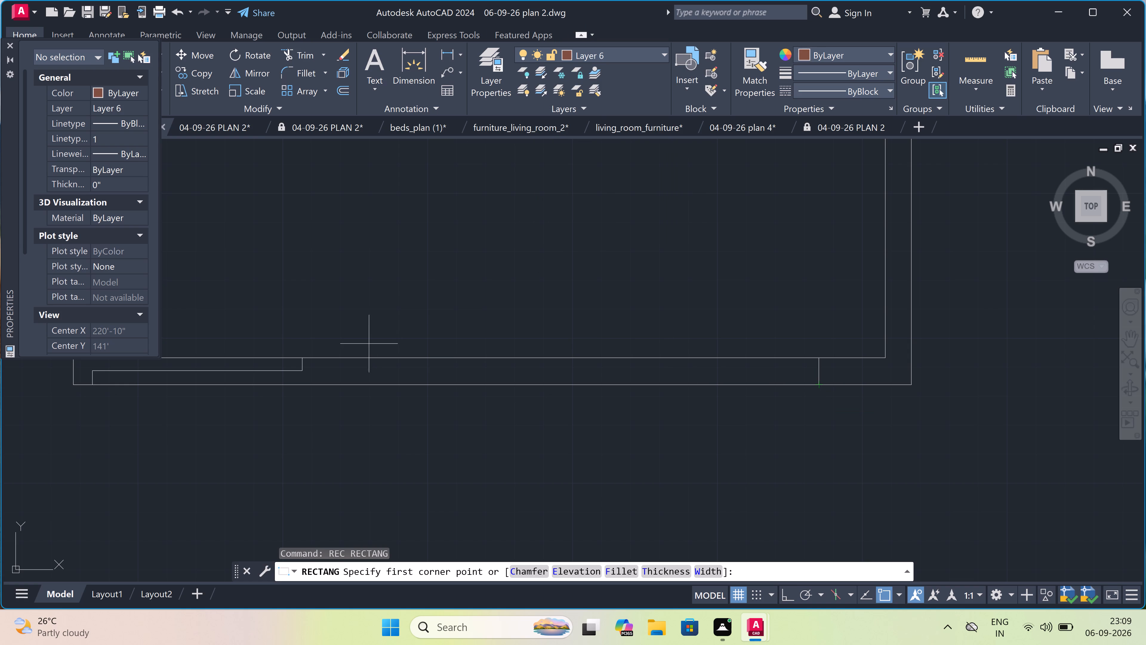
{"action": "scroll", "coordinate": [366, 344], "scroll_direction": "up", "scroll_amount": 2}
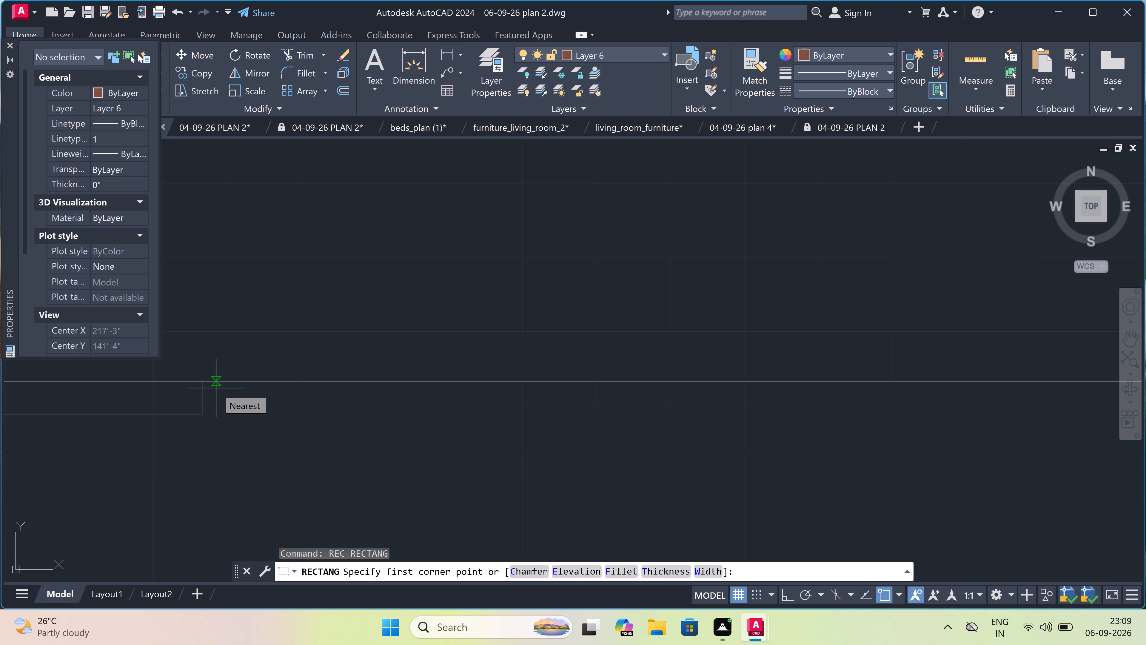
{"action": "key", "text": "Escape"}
Trim away the front boundary wall's inner face line to the right of the stepped line's end.
{"action": "type", "text": "TR"}
{"action": "key", "text": "space"}
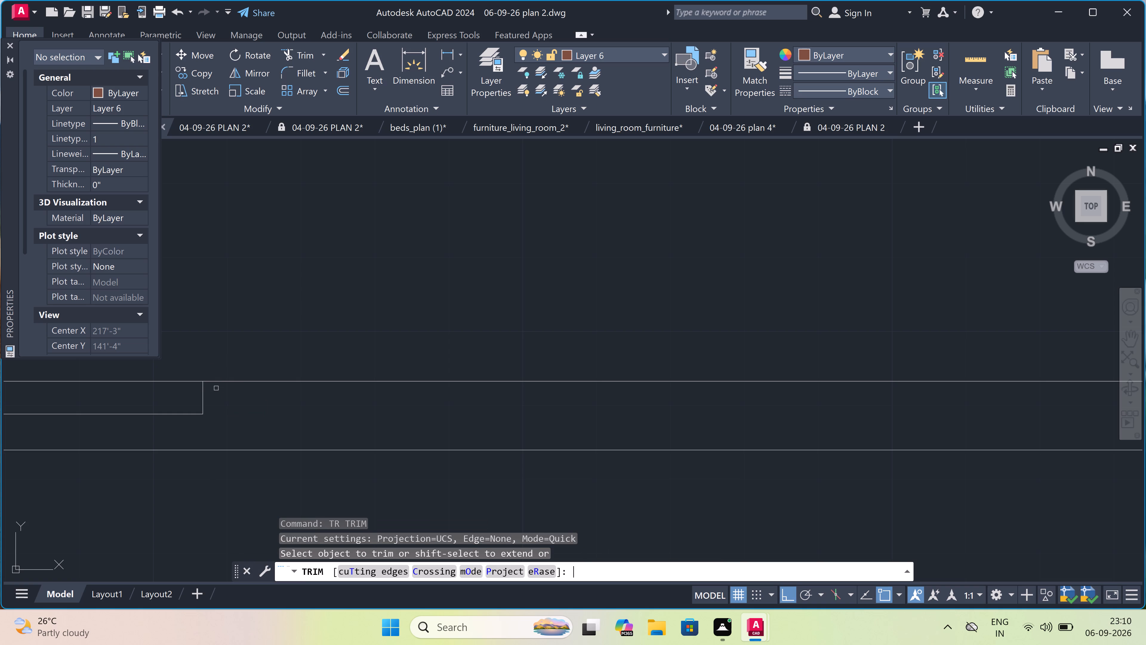
{"action": "left_click_drag", "start_coordinate": [361, 357], "coordinate": [357, 360]}
{"action": "left_click", "coordinate": [335, 409]}
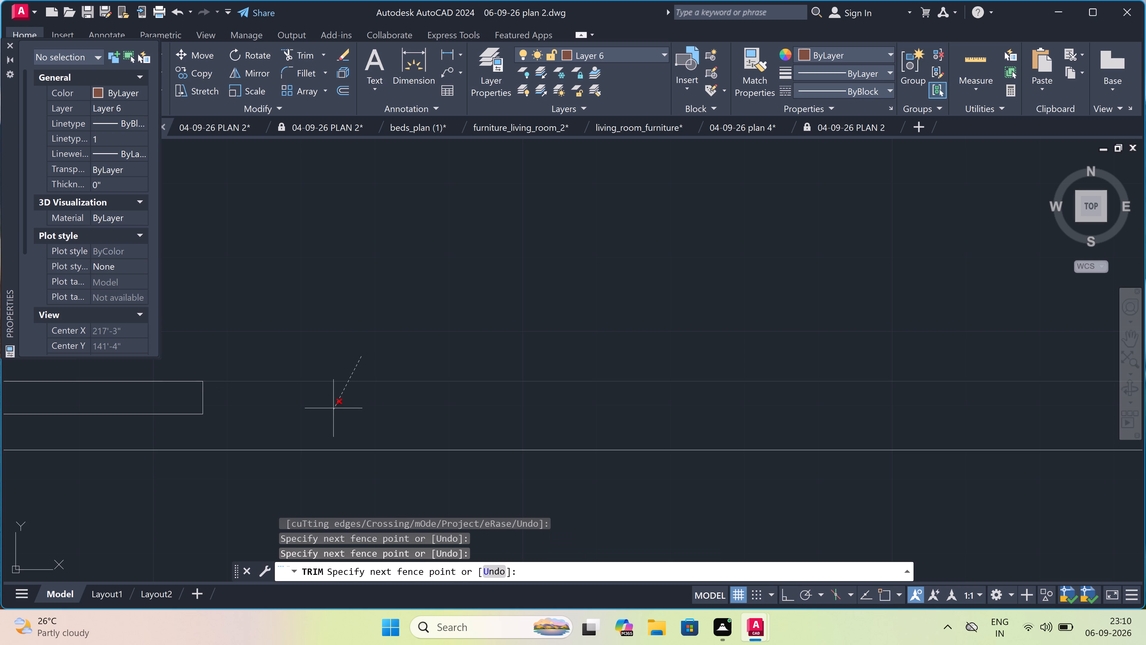
{"action": "key", "text": "Escape"}
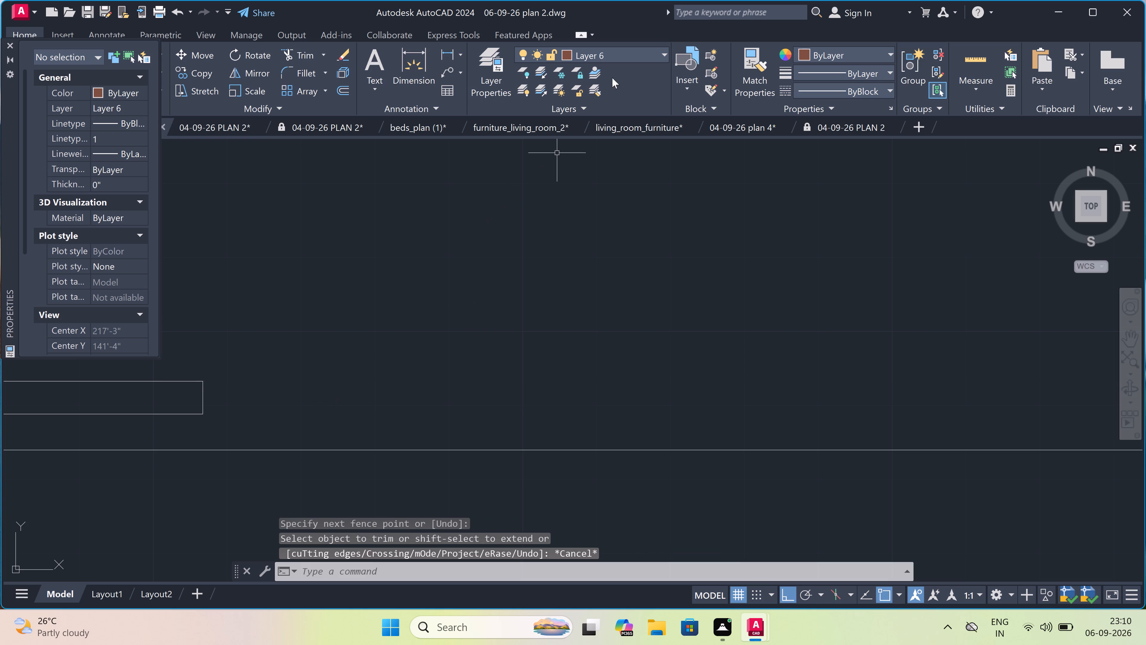
On layer line 1, draw a horizontal line about 15' long from the middle of the step's right end to the cross line near the corner.
{"action": "double_click", "coordinate": [604, 53]}
{"action": "left_click", "coordinate": [605, 53]}
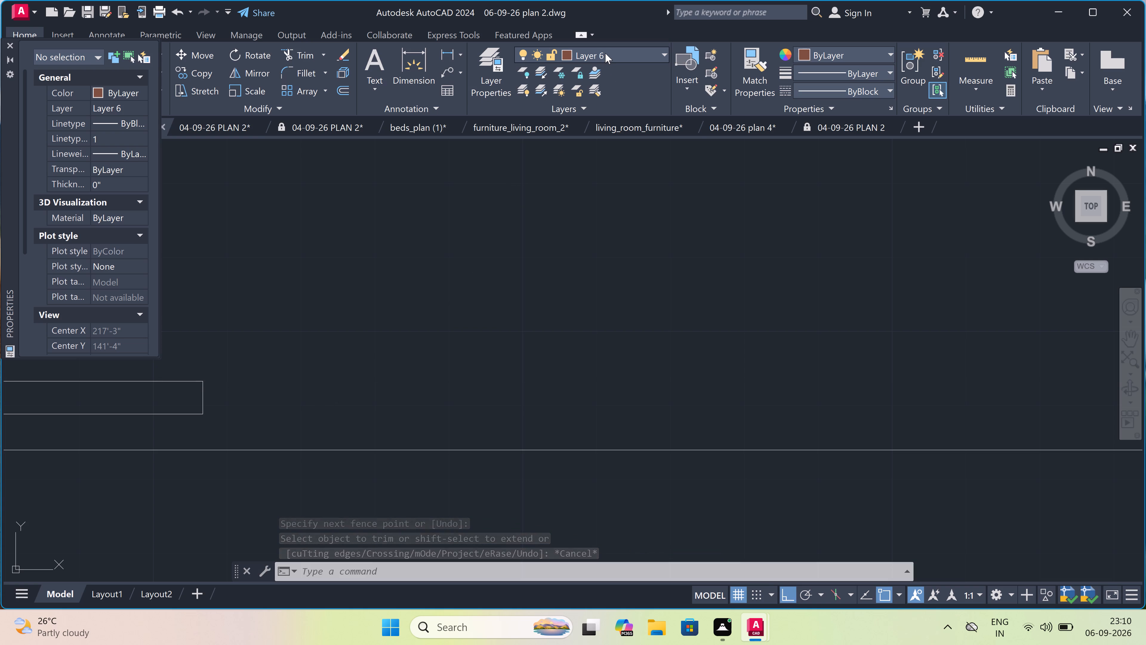
{"action": "left_click_drag", "start_coordinate": [582, 162], "coordinate": [582, 165]}
{"action": "type", "text": "L"}
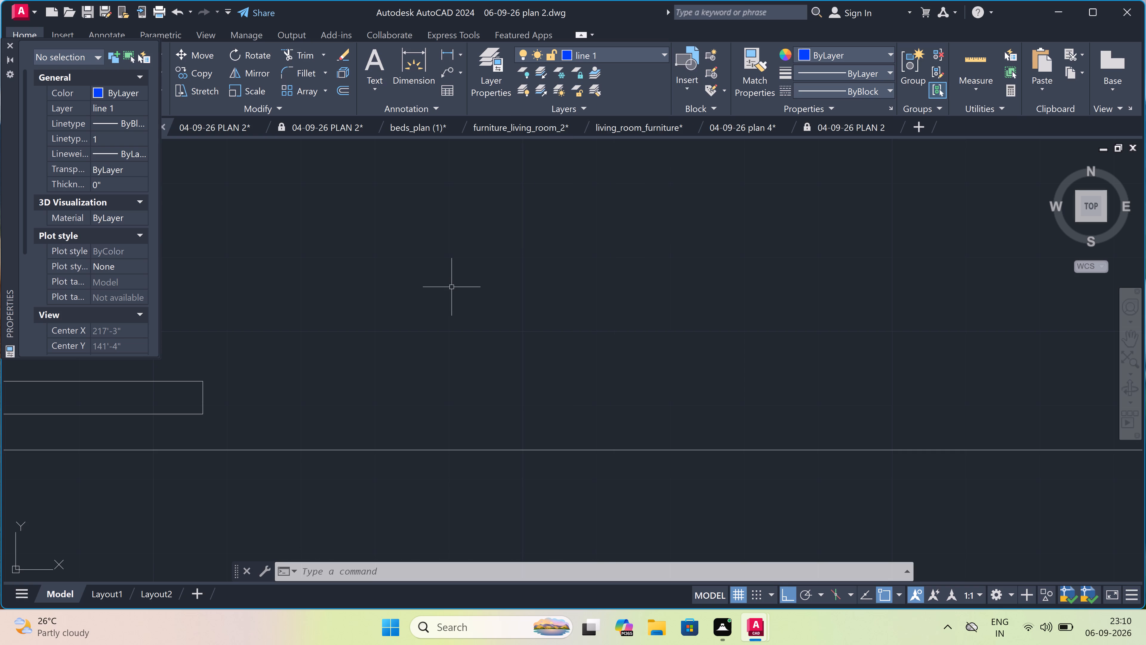
{"action": "key", "text": "space"}
{"action": "scroll", "coordinate": [452, 287], "scroll_direction": "down", "scroll_amount": 1}
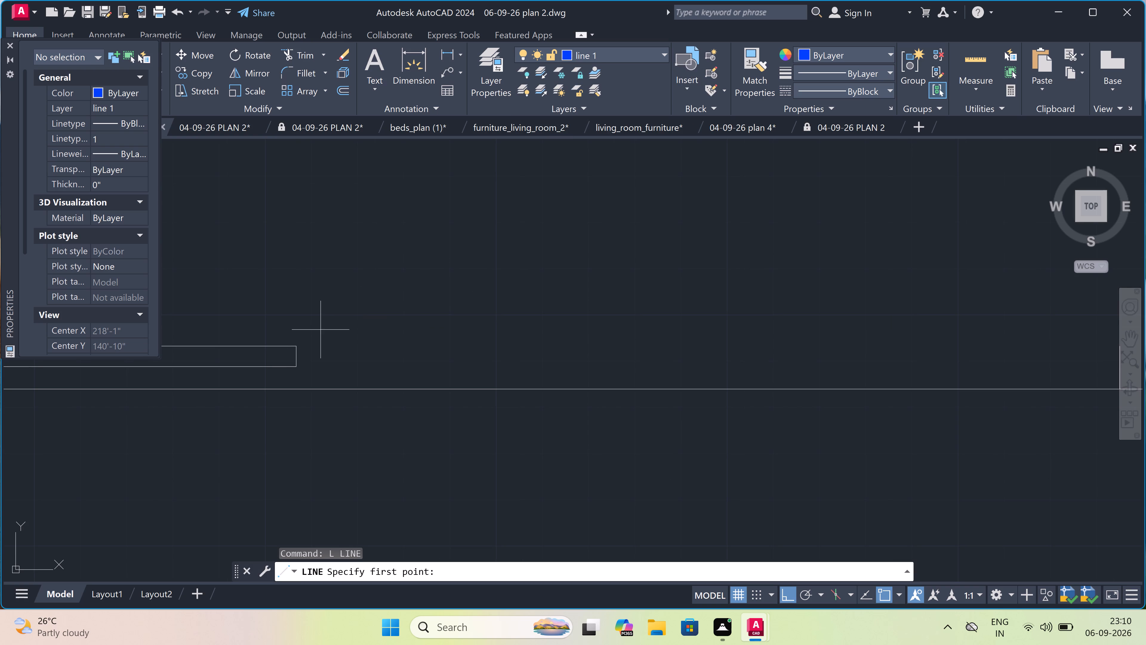
{"action": "scroll", "coordinate": [283, 352], "scroll_direction": "up", "scroll_amount": 2}
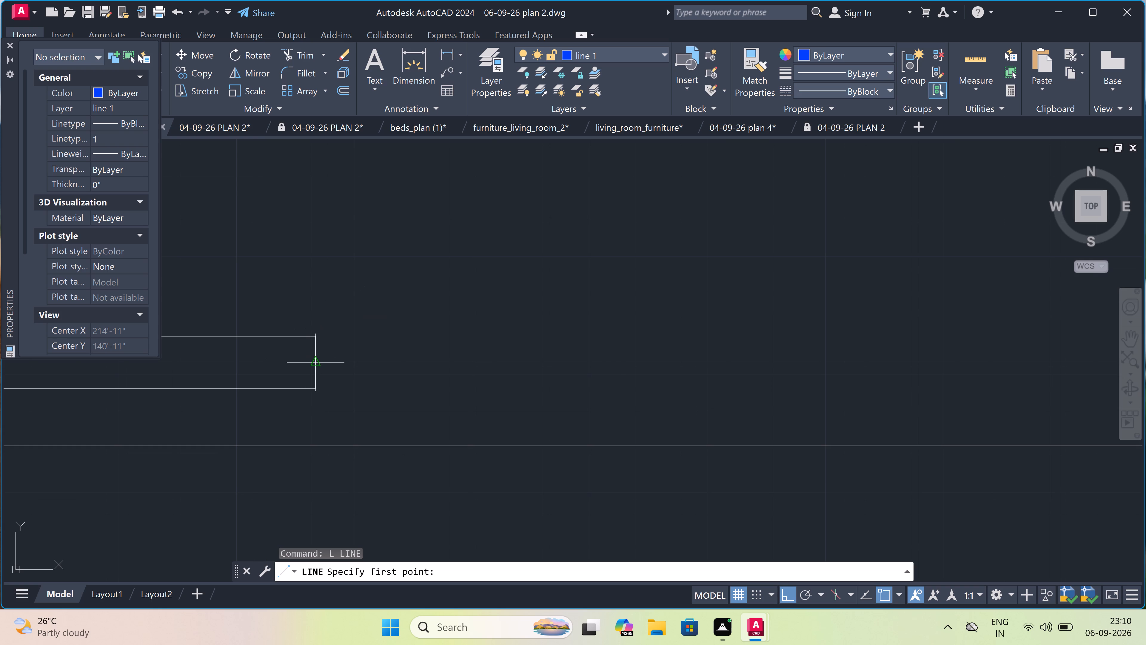
{"action": "left_click", "coordinate": [311, 358]}
{"action": "scroll", "coordinate": [410, 355], "scroll_direction": "down", "scroll_amount": 2}
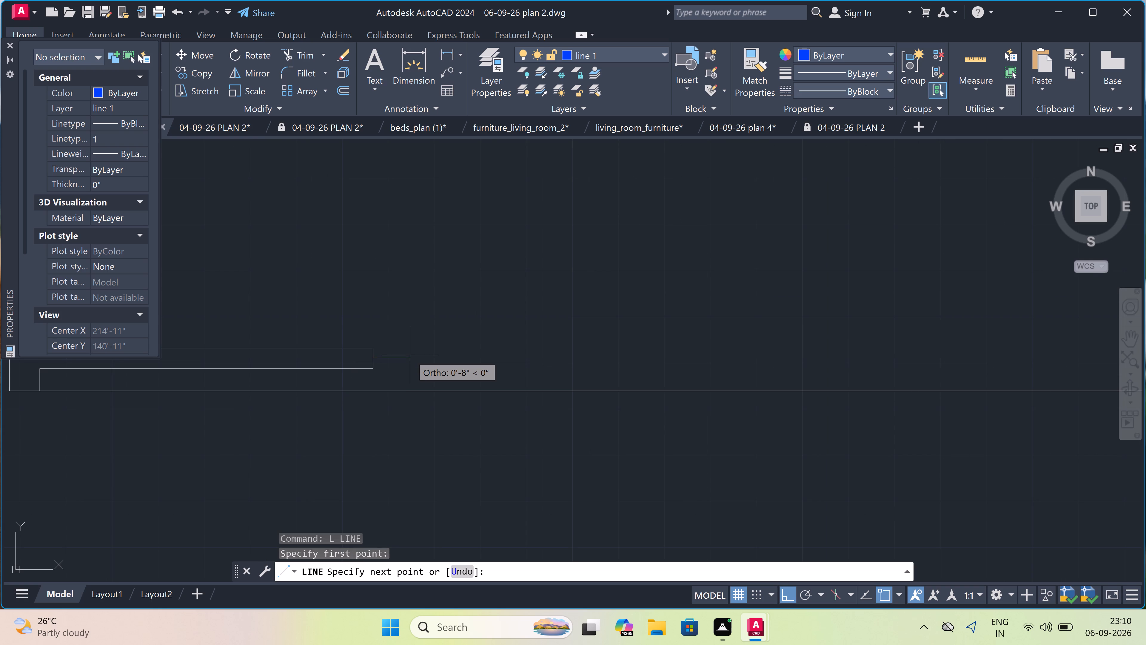
{"action": "scroll", "coordinate": [410, 355], "scroll_direction": "down", "scroll_amount": 3}
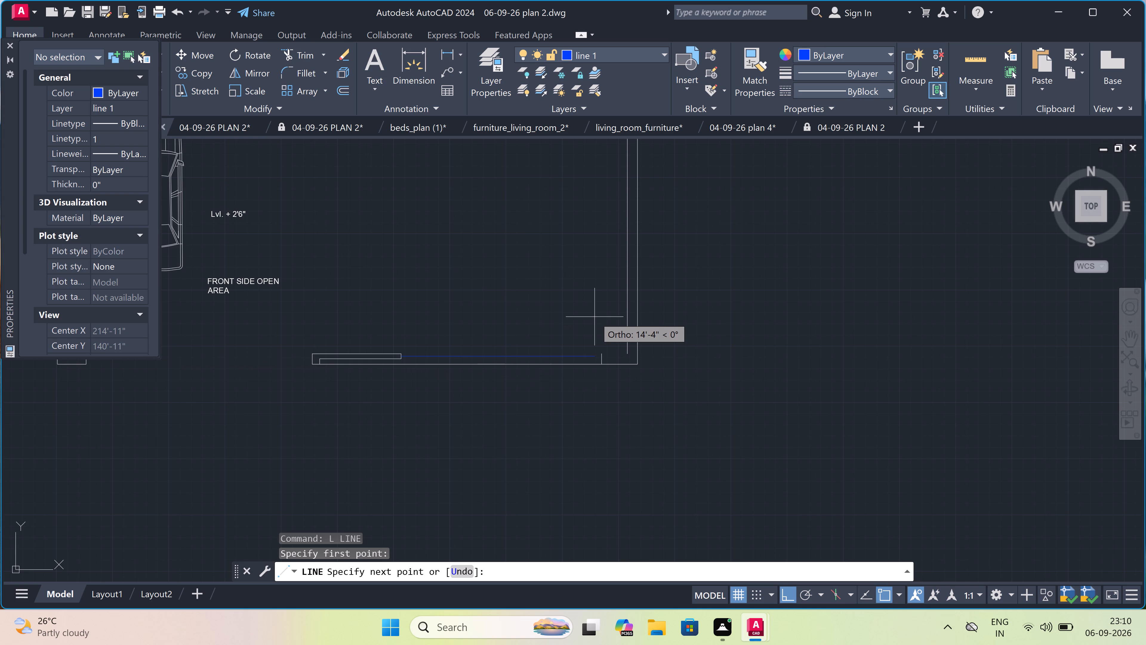
{"action": "scroll", "coordinate": [602, 353], "scroll_direction": "up", "scroll_amount": 4}
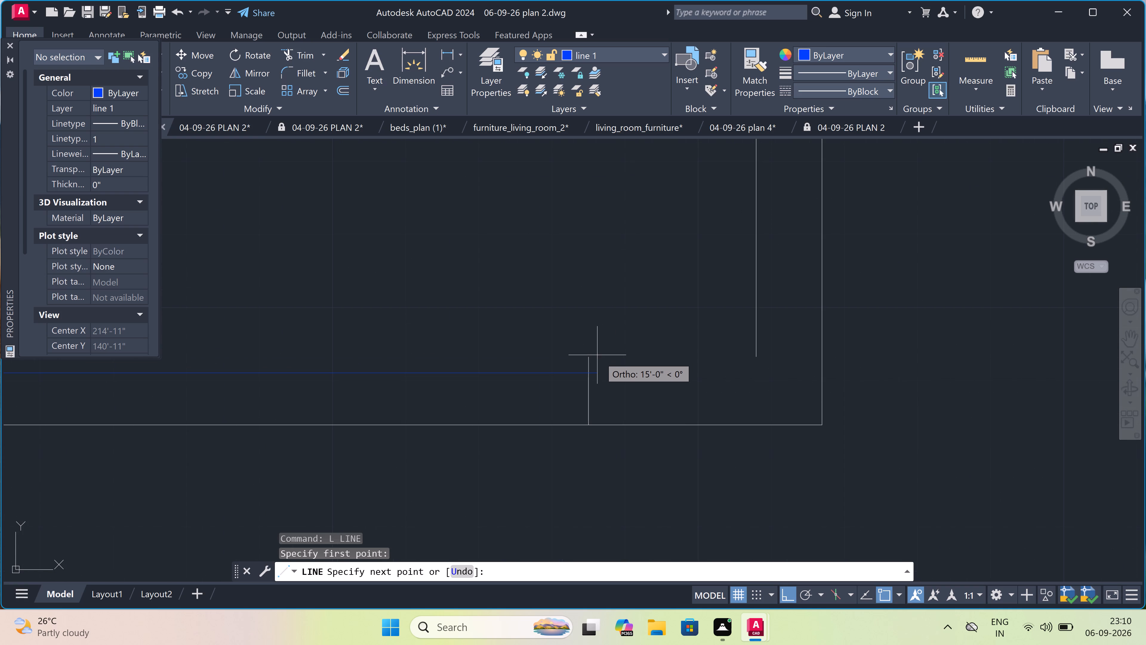
{"action": "scroll", "coordinate": [594, 376], "scroll_direction": "up", "scroll_amount": 3}
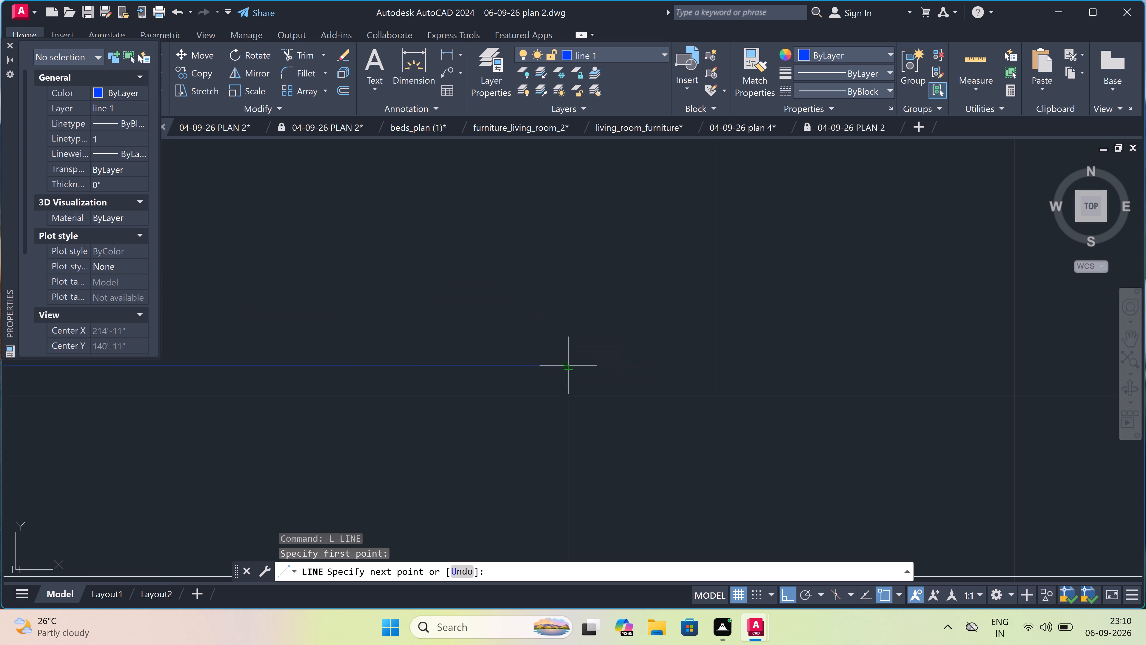
{"action": "left_click_drag", "start_coordinate": [567, 360], "coordinate": [570, 374]}
{"action": "left_click", "coordinate": [570, 374]}
{"action": "key", "text": "Escape"}
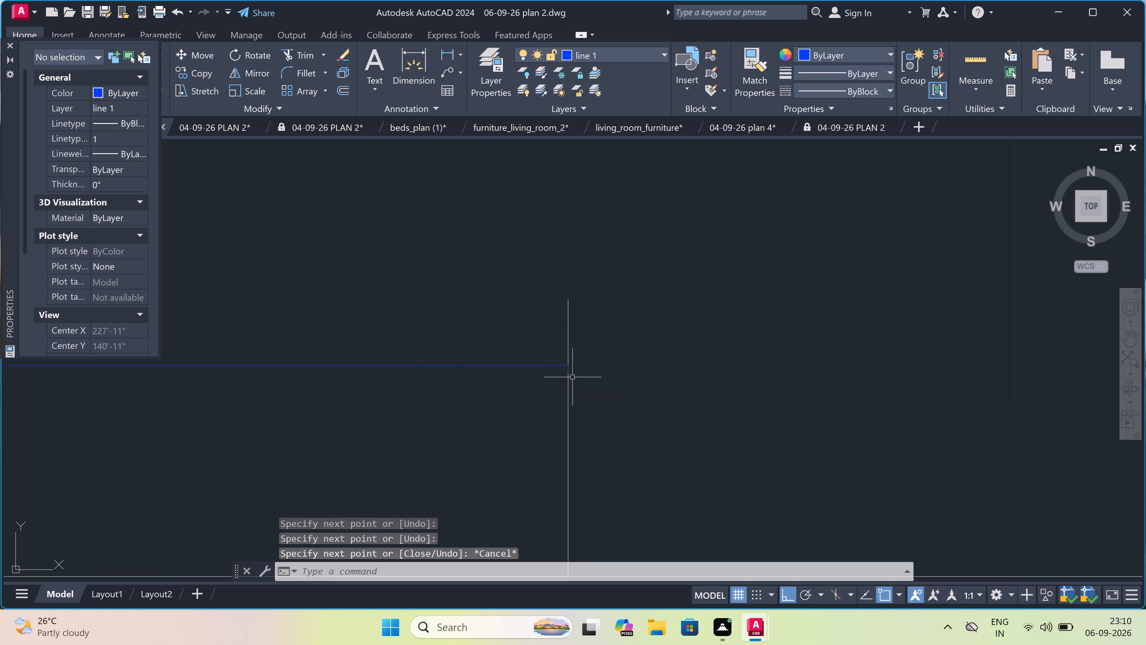
On layer 0, redraw the front wall's inner face from the right side wall's inner line end to the top of the cross line.
{"action": "left_click", "coordinate": [599, 51]}
{"action": "left_click_drag", "start_coordinate": [600, 89], "coordinate": [601, 94]}
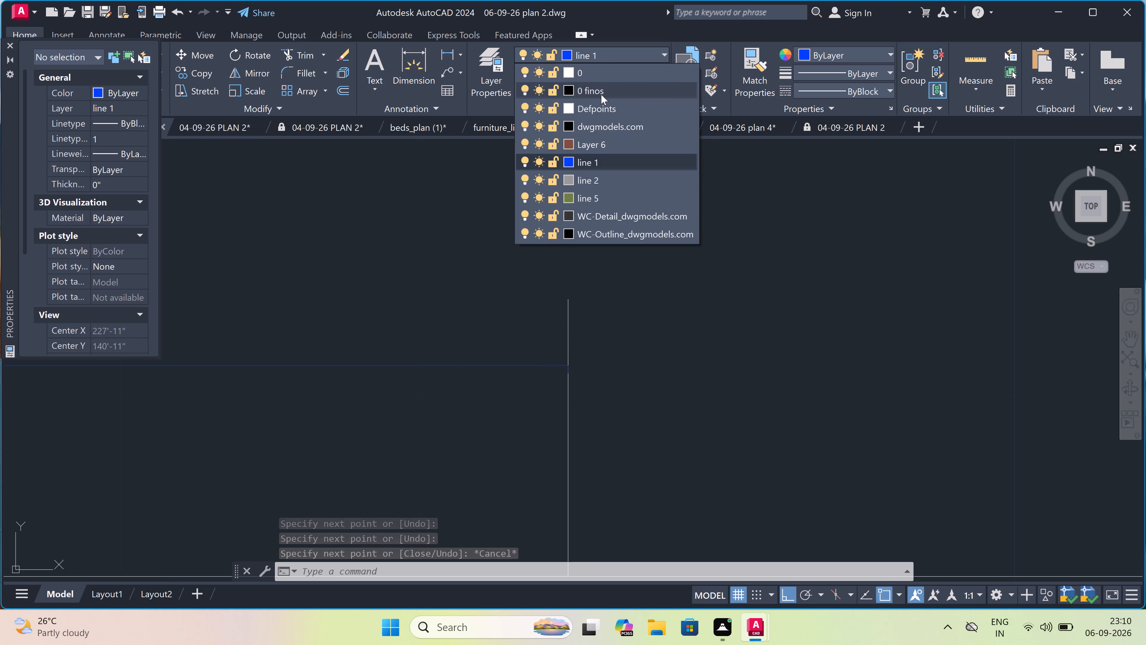
{"action": "left_click_drag", "start_coordinate": [601, 94], "coordinate": [601, 97]}
{"action": "left_click", "coordinate": [589, 49]}
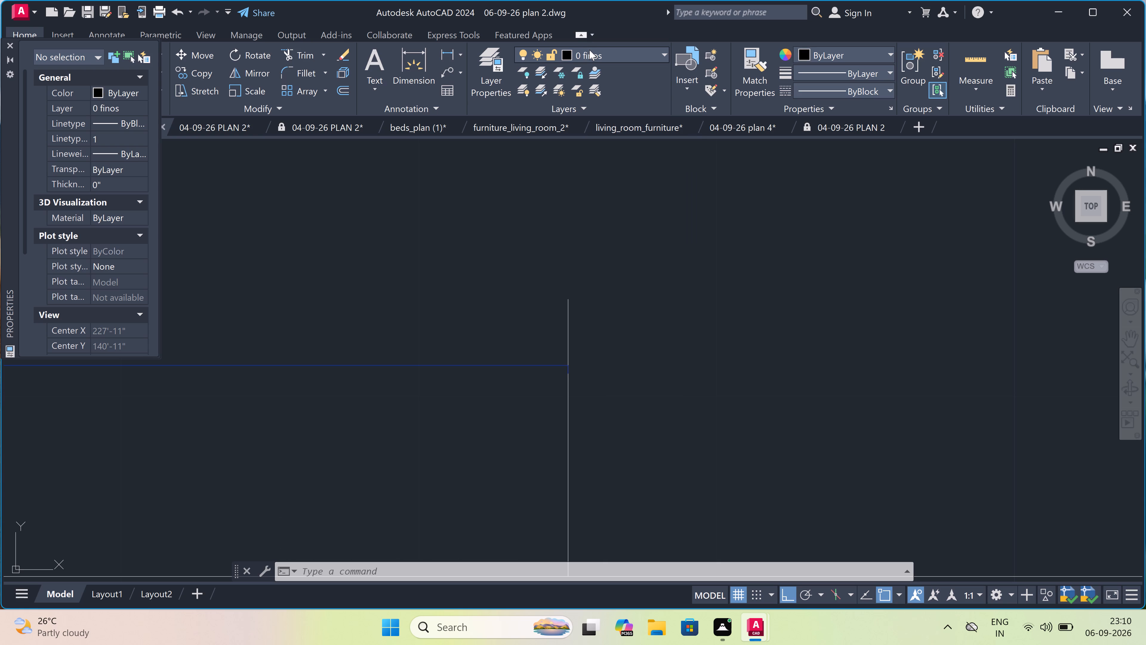
{"action": "left_click", "coordinate": [584, 66]}
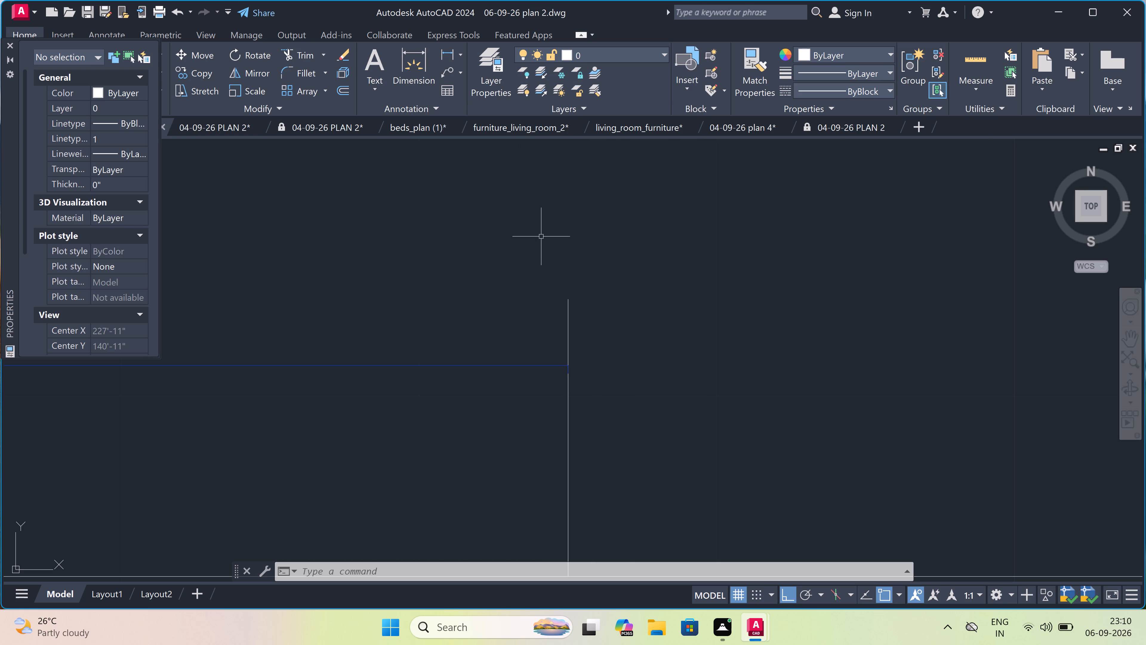
{"action": "scroll", "coordinate": [549, 240], "scroll_direction": "down", "scroll_amount": 5}
{"action": "scroll", "coordinate": [574, 242], "scroll_direction": "up", "scroll_amount": 3}
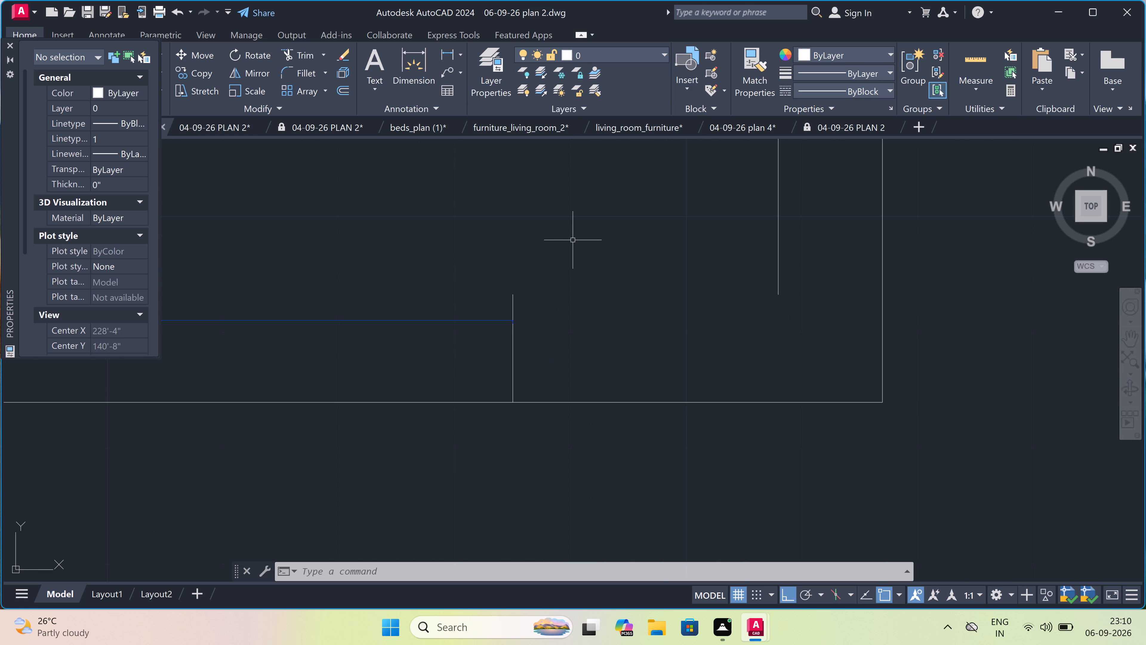
{"action": "type", "text": "L"}
{"action": "key", "text": "space"}
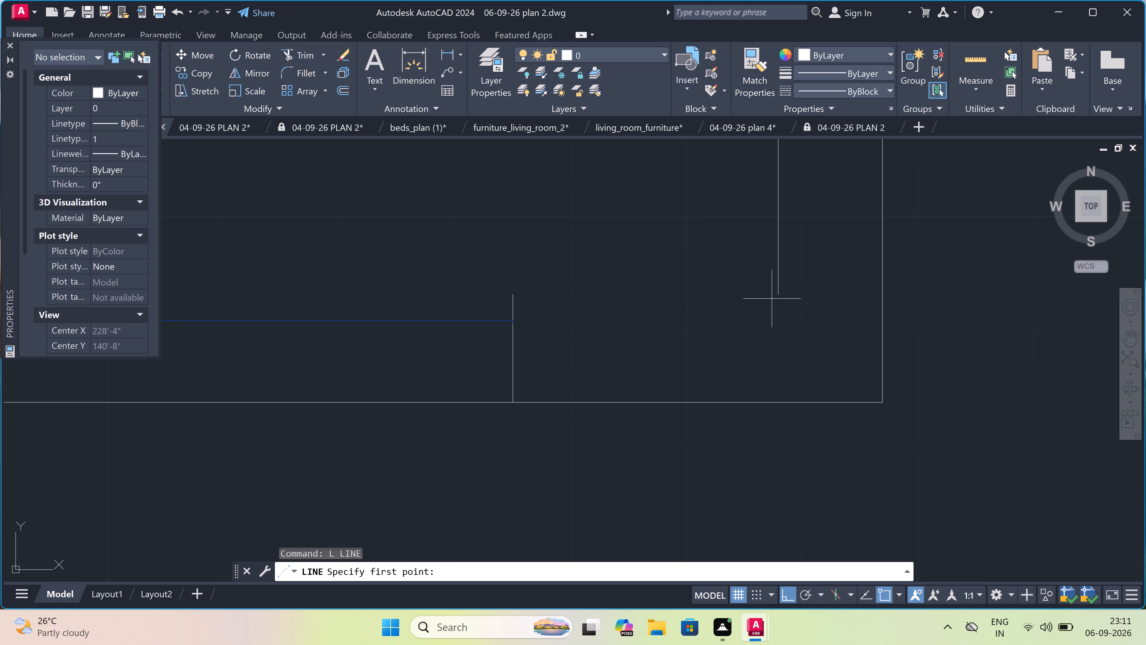
{"action": "left_click", "coordinate": [776, 290]}
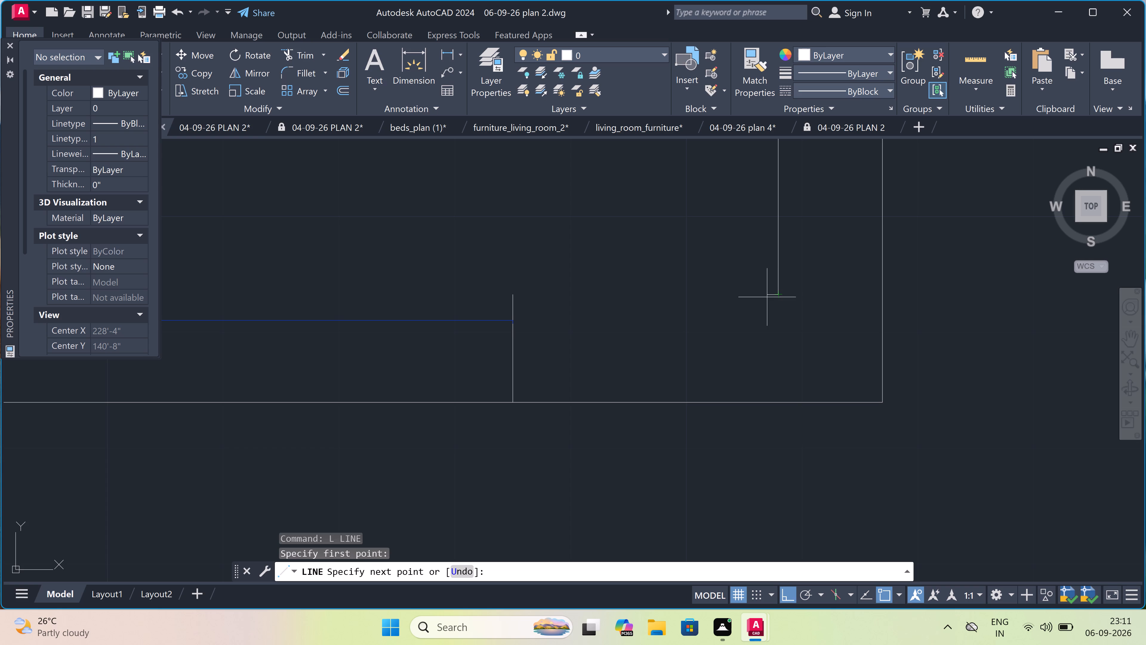
{"action": "scroll", "coordinate": [513, 304], "scroll_direction": "up", "scroll_amount": 2}
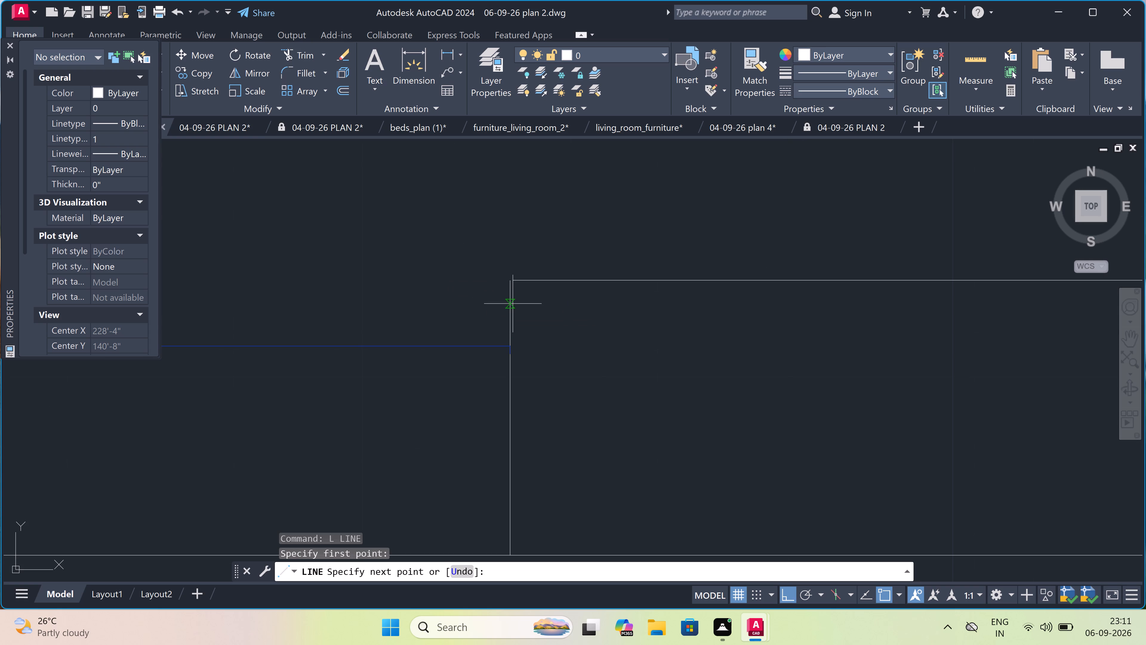
{"action": "left_click", "coordinate": [514, 278]}
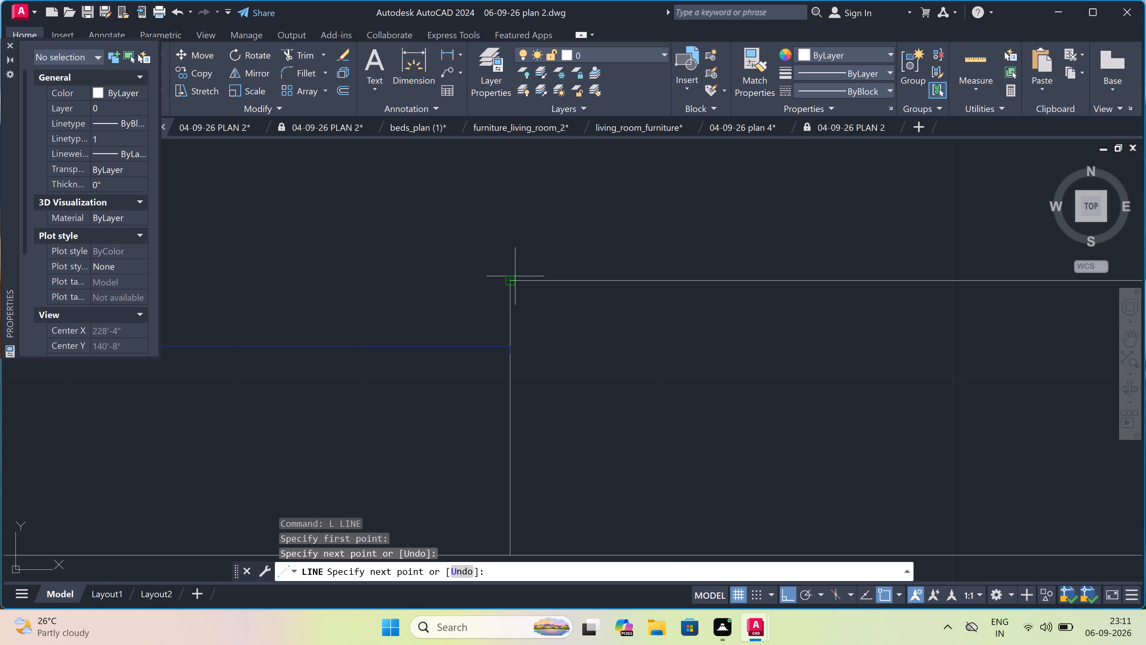
{"action": "key", "text": "Escape"}
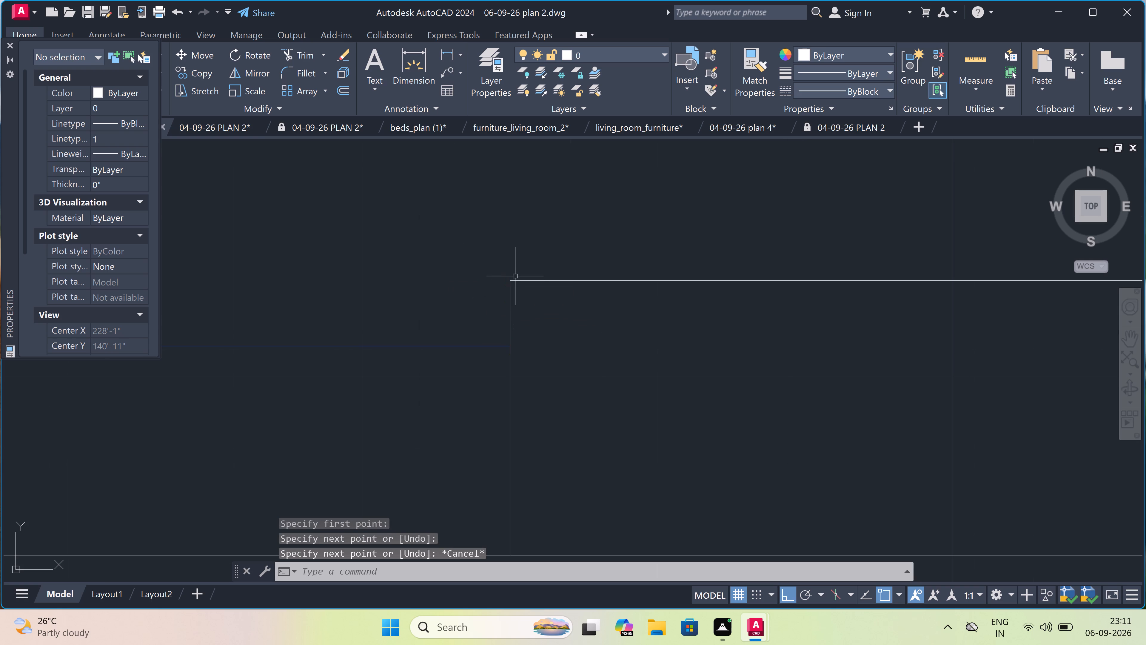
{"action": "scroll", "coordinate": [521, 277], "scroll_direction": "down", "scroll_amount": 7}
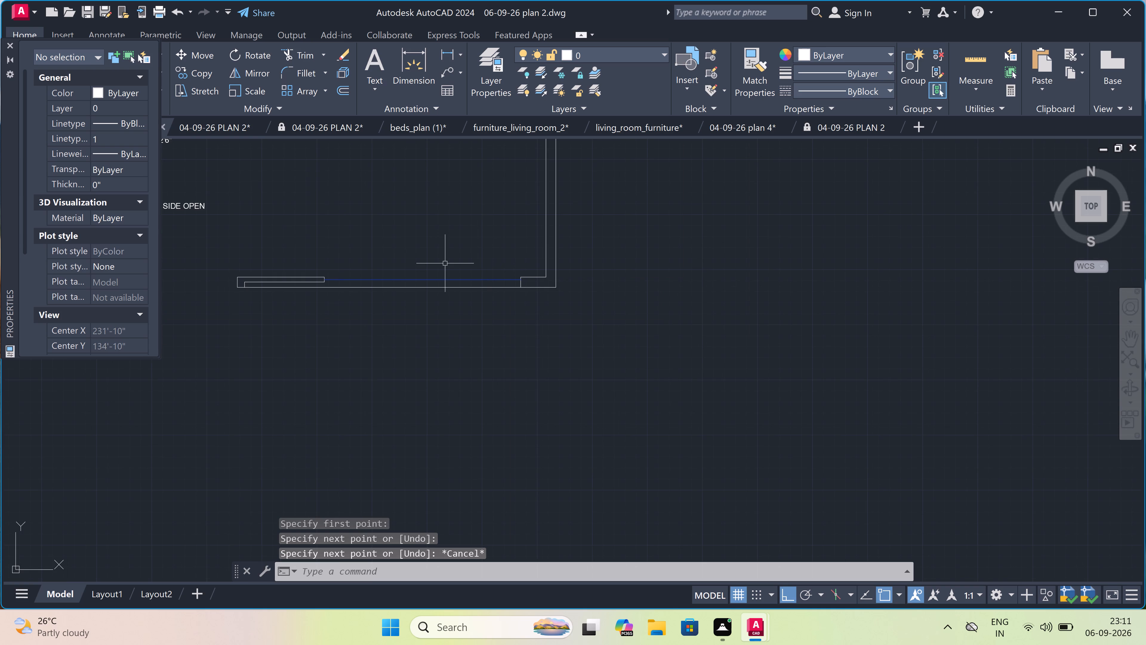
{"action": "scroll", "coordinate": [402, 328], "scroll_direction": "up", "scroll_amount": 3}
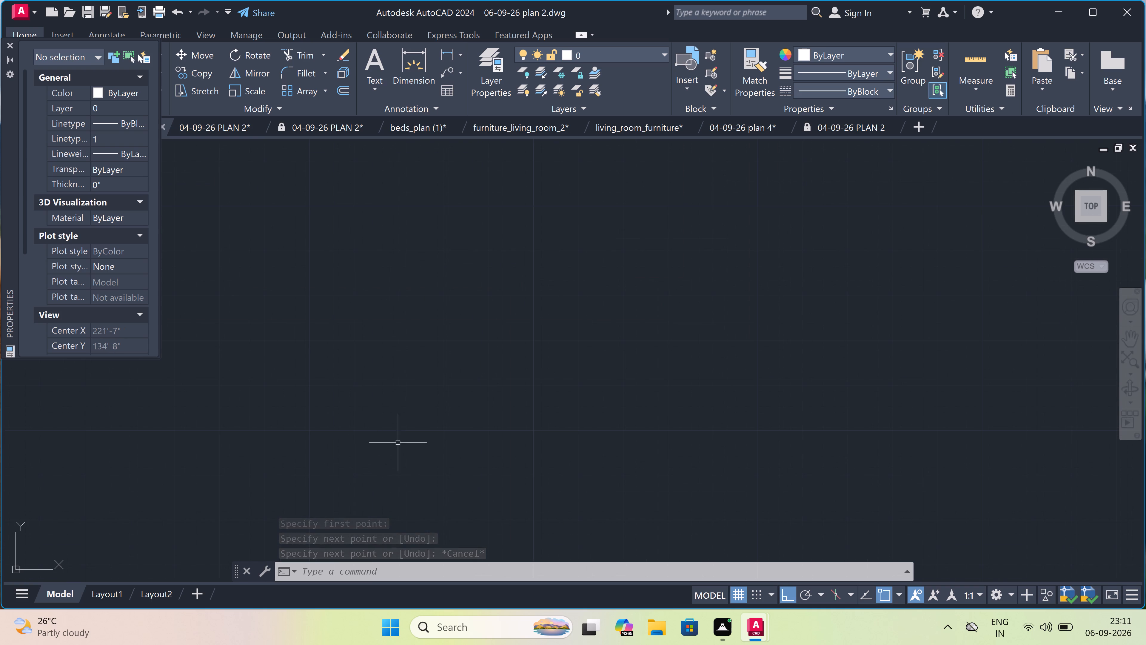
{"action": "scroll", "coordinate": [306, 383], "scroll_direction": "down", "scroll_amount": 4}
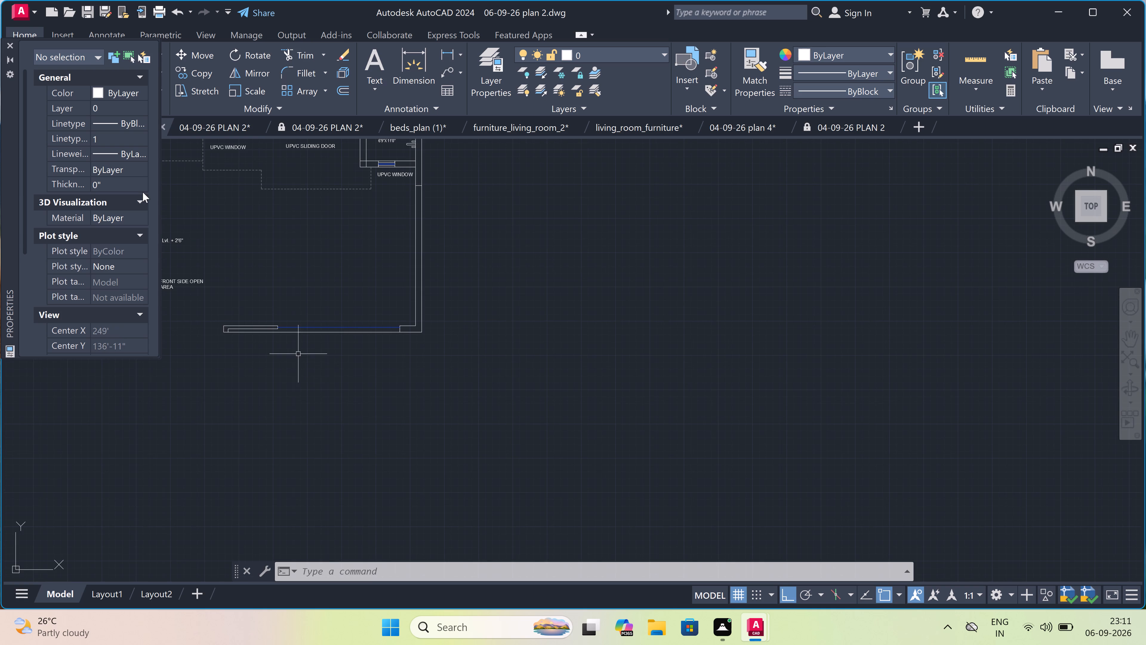
On Layer 6, draw a thin rectangle around the blue line, from about 1" above the stepped end's upper corner to the cross line near the right corner.
{"action": "scroll", "coordinate": [151, 193], "scroll_direction": "up", "scroll_amount": 3}
{"action": "scroll", "coordinate": [218, 255], "scroll_direction": "up", "scroll_amount": 2}
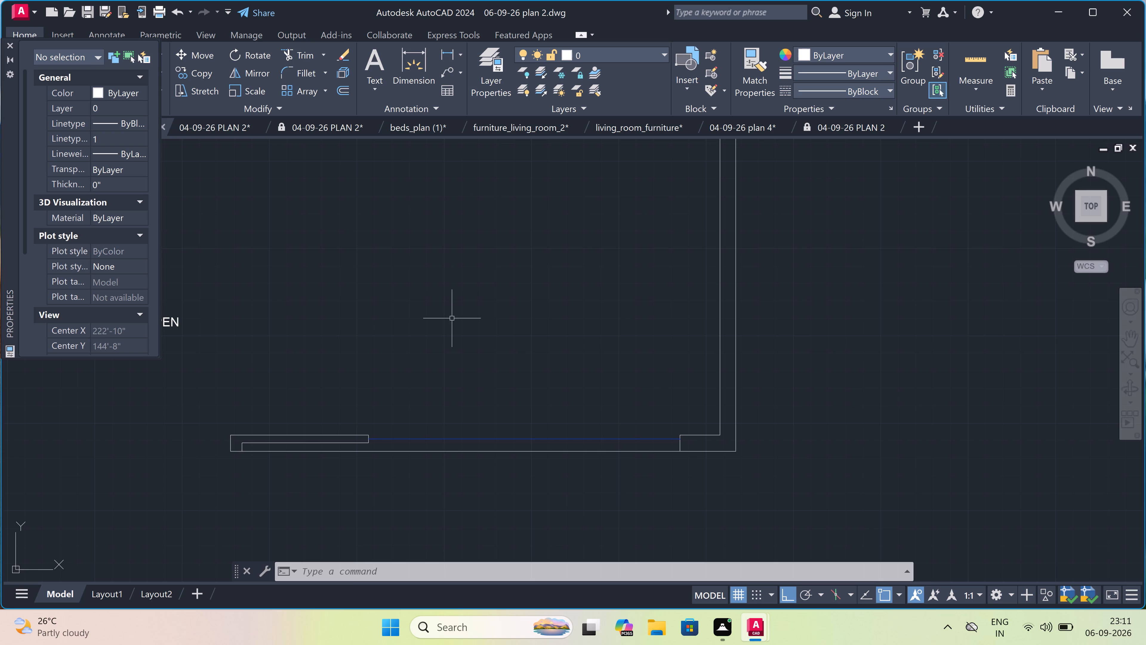
{"action": "scroll", "coordinate": [438, 436], "scroll_direction": "up", "scroll_amount": 2}
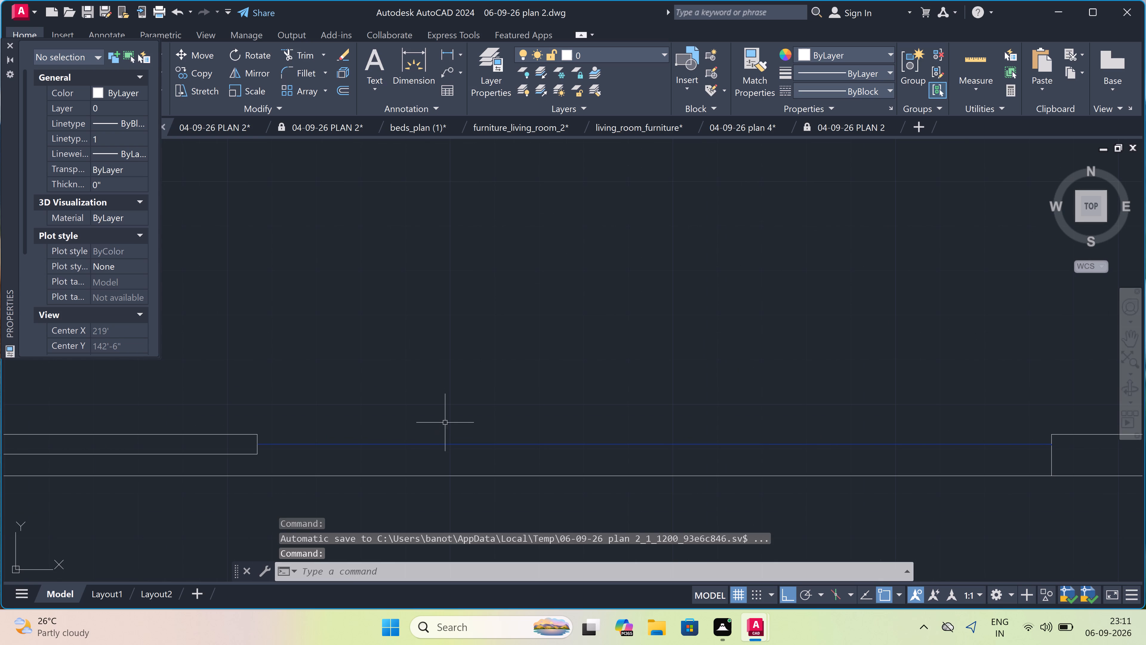
{"action": "type", "text": "REC"}
{"action": "key", "text": "space"}
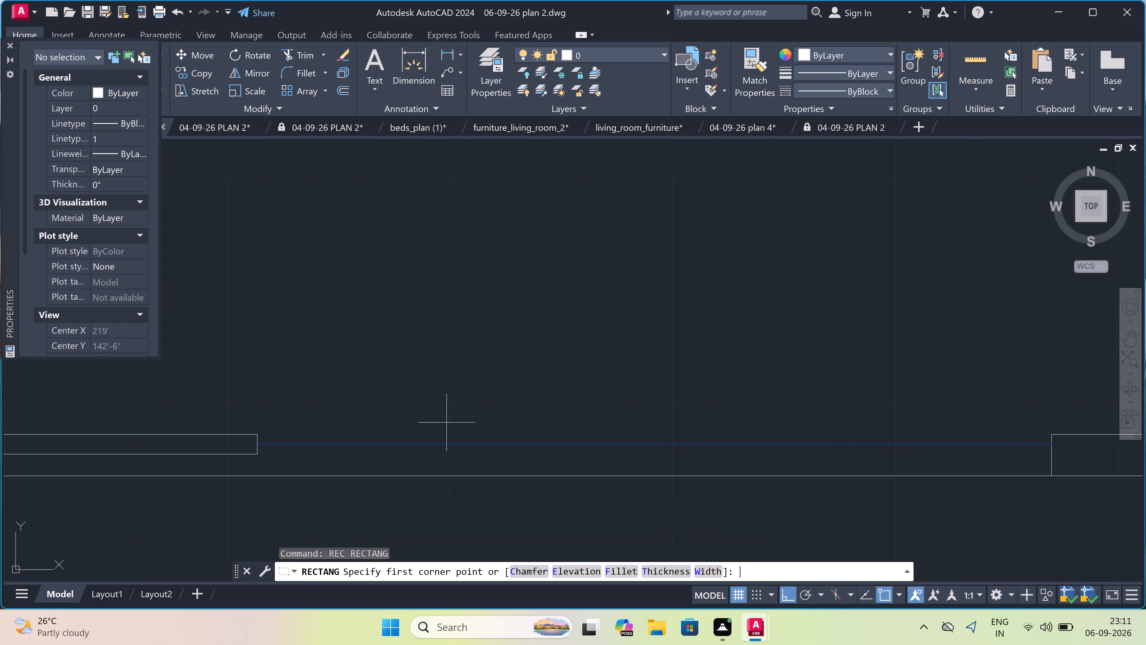
{"action": "left_click", "coordinate": [595, 52]}
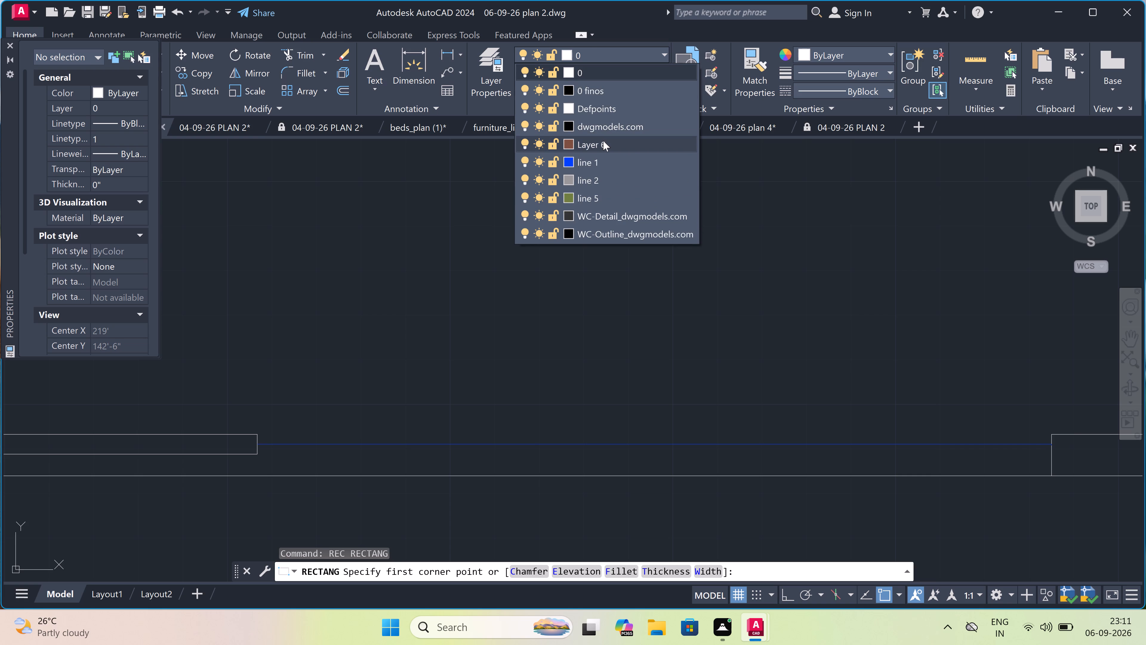
{"action": "left_click", "coordinate": [603, 141]}
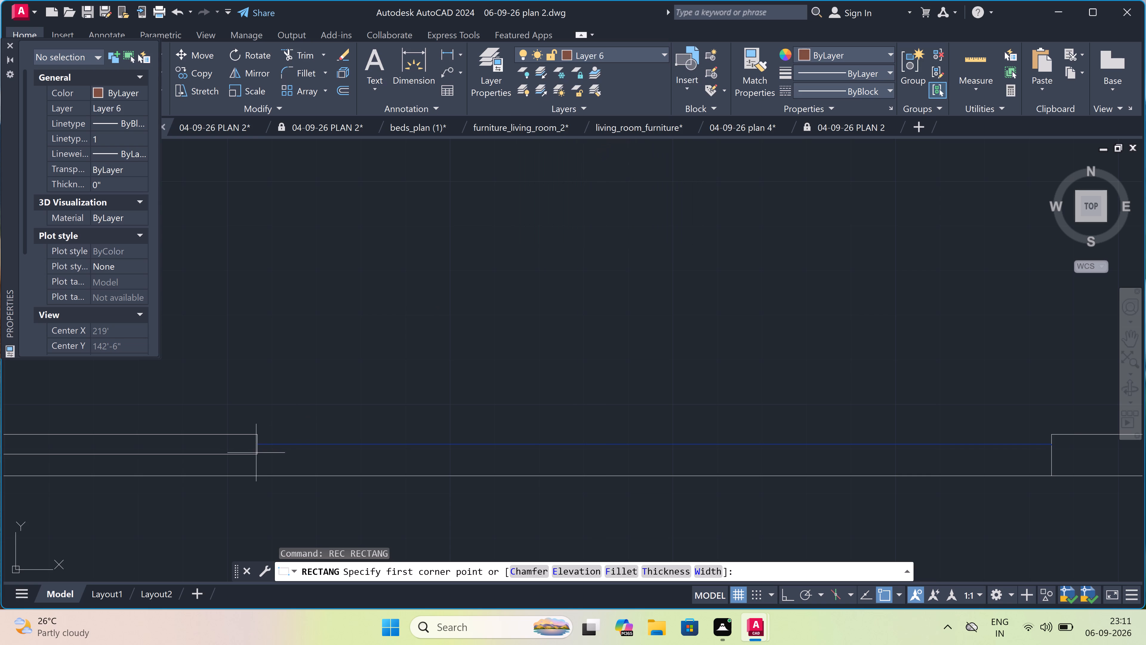
{"action": "scroll", "coordinate": [254, 440], "scroll_direction": "up", "scroll_amount": 3}
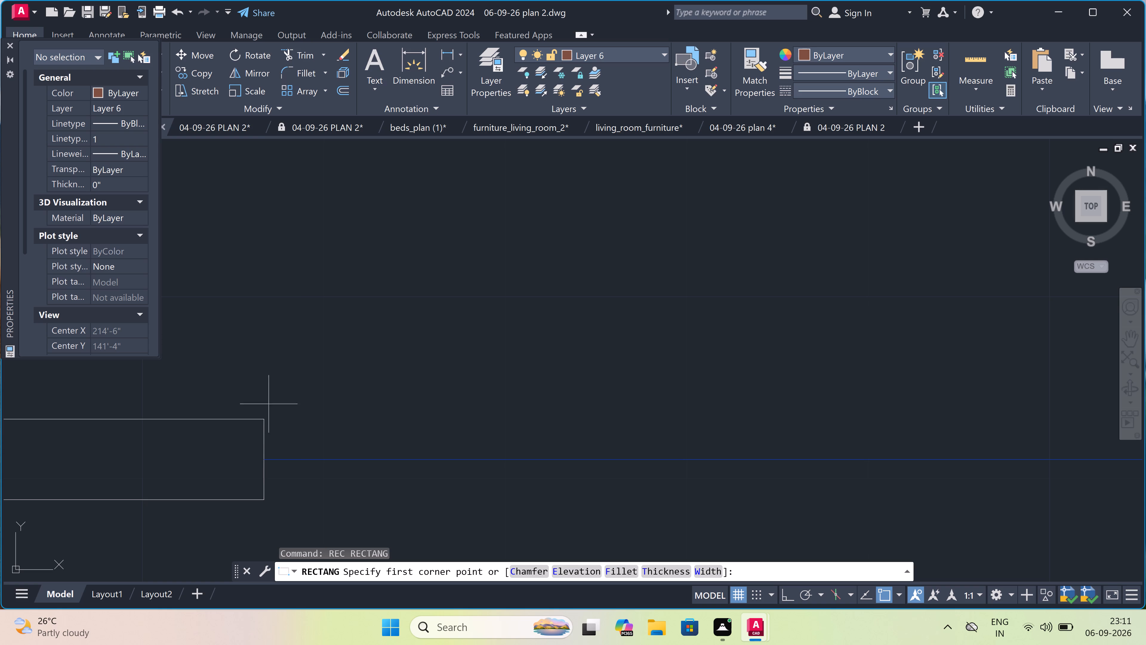
{"action": "left_click", "coordinate": [265, 392]}
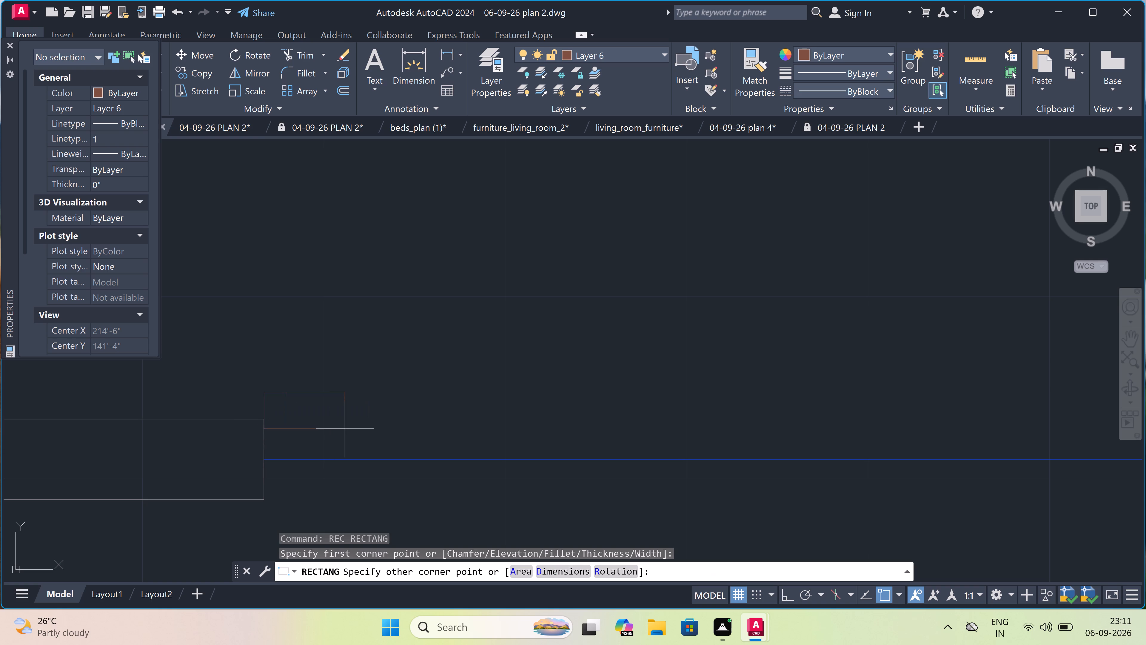
{"action": "scroll", "coordinate": [462, 436], "scroll_direction": "down", "scroll_amount": 3}
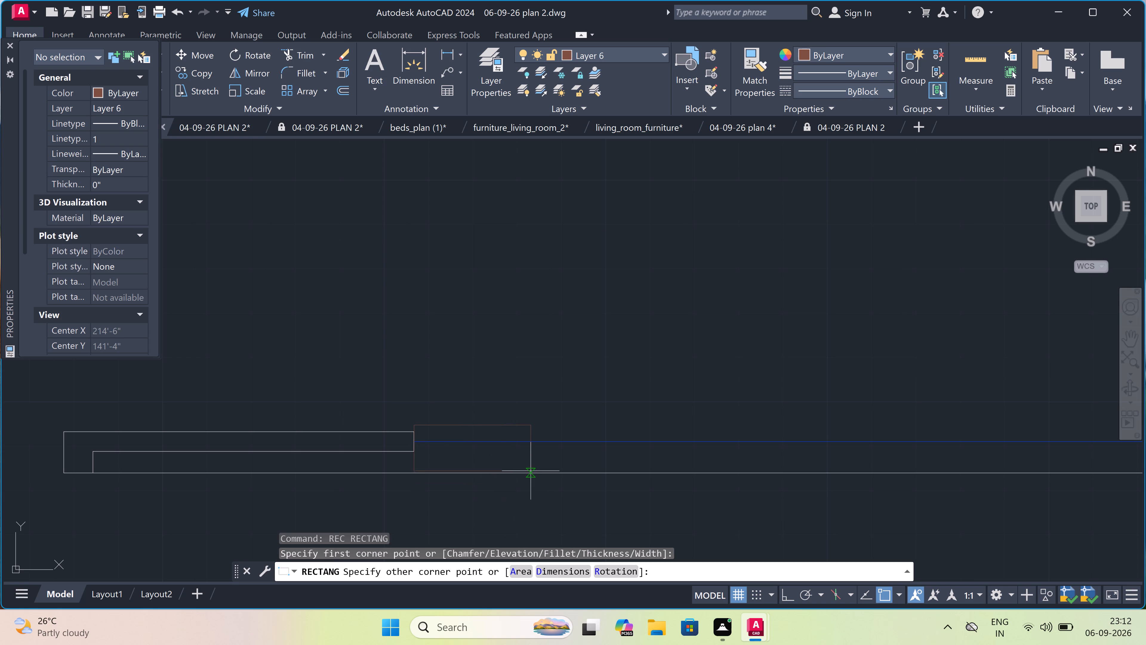
{"action": "scroll", "coordinate": [0, 0], "scroll_direction": "down", "scroll_amount": 7}
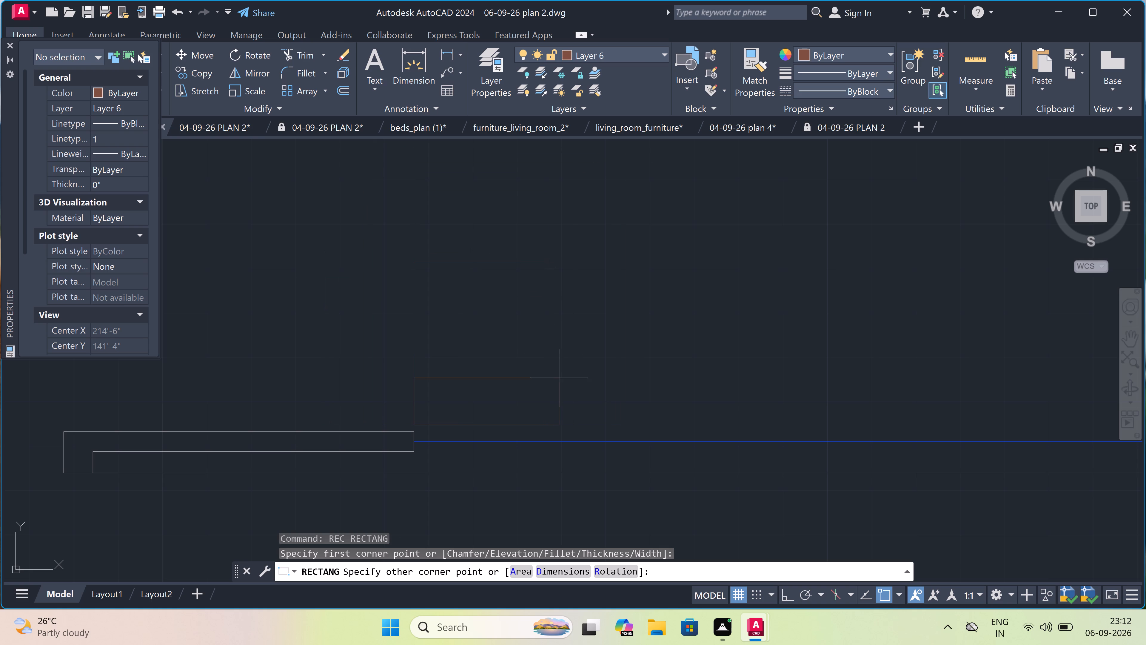
{"action": "scroll", "coordinate": [554, 422], "scroll_direction": "down", "scroll_amount": 3}
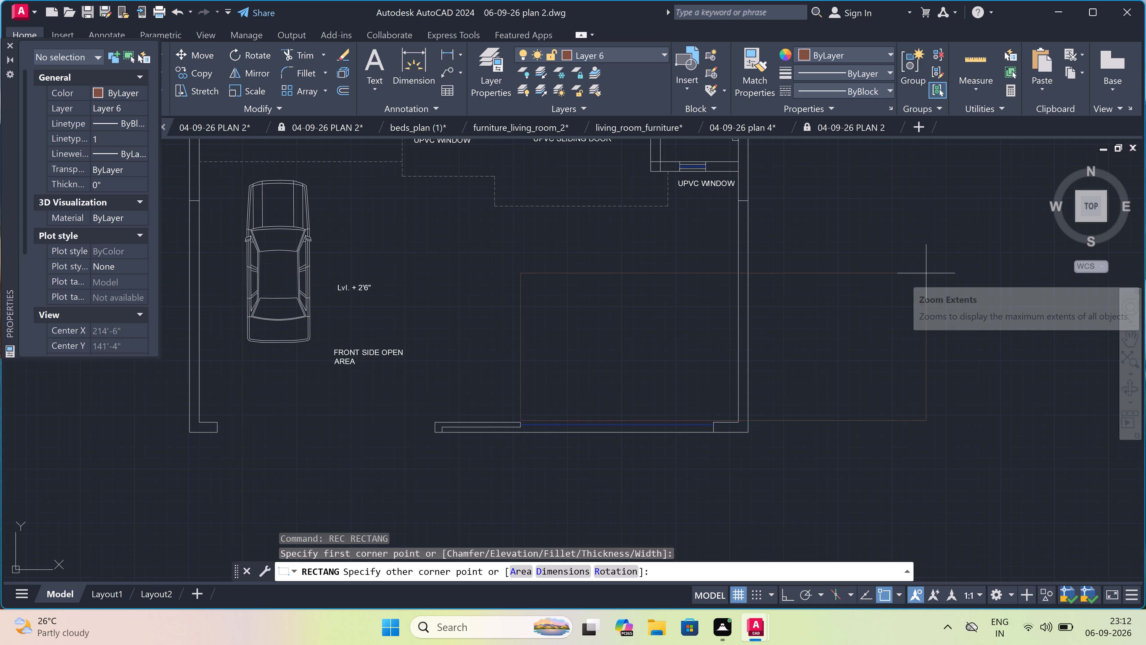
{"action": "scroll", "coordinate": [694, 376], "scroll_direction": "up", "scroll_amount": 3}
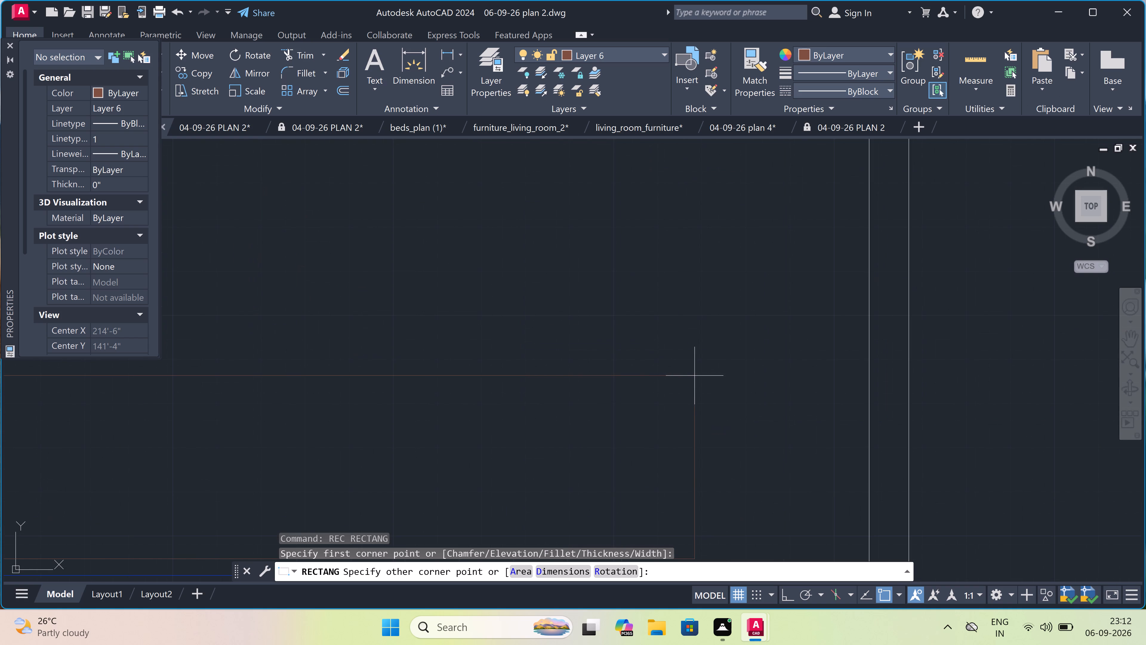
{"action": "scroll", "coordinate": [709, 373], "scroll_direction": "down", "scroll_amount": 2}
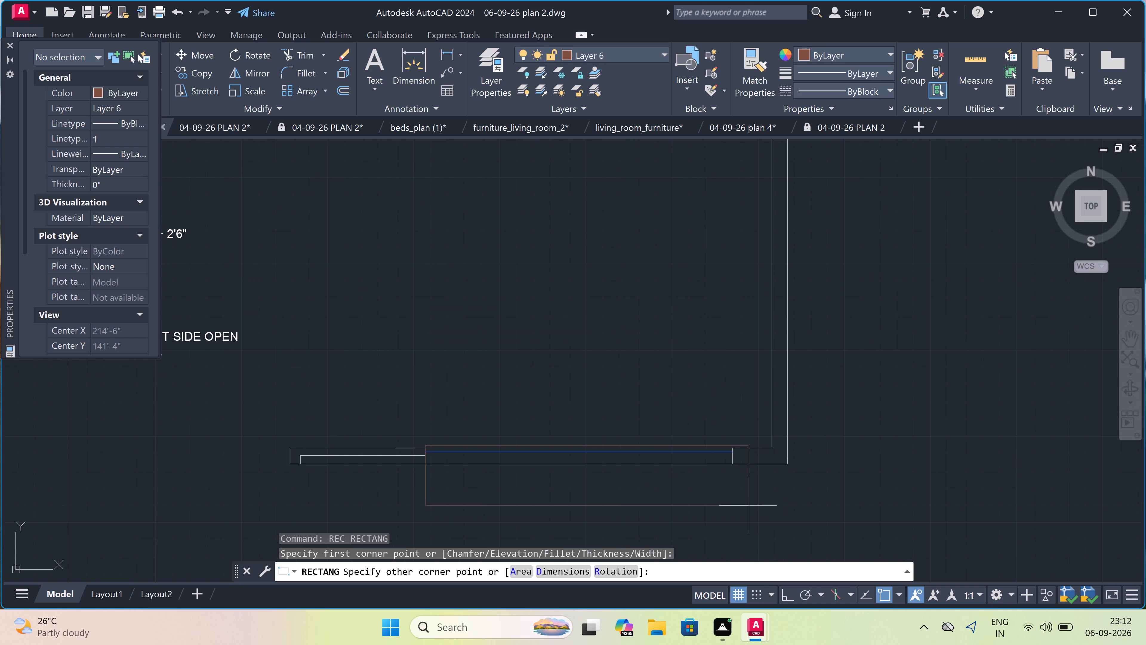
{"action": "scroll", "coordinate": [728, 451], "scroll_direction": "up", "scroll_amount": 2}
{"action": "scroll", "coordinate": [733, 480], "scroll_direction": "up", "scroll_amount": 2}
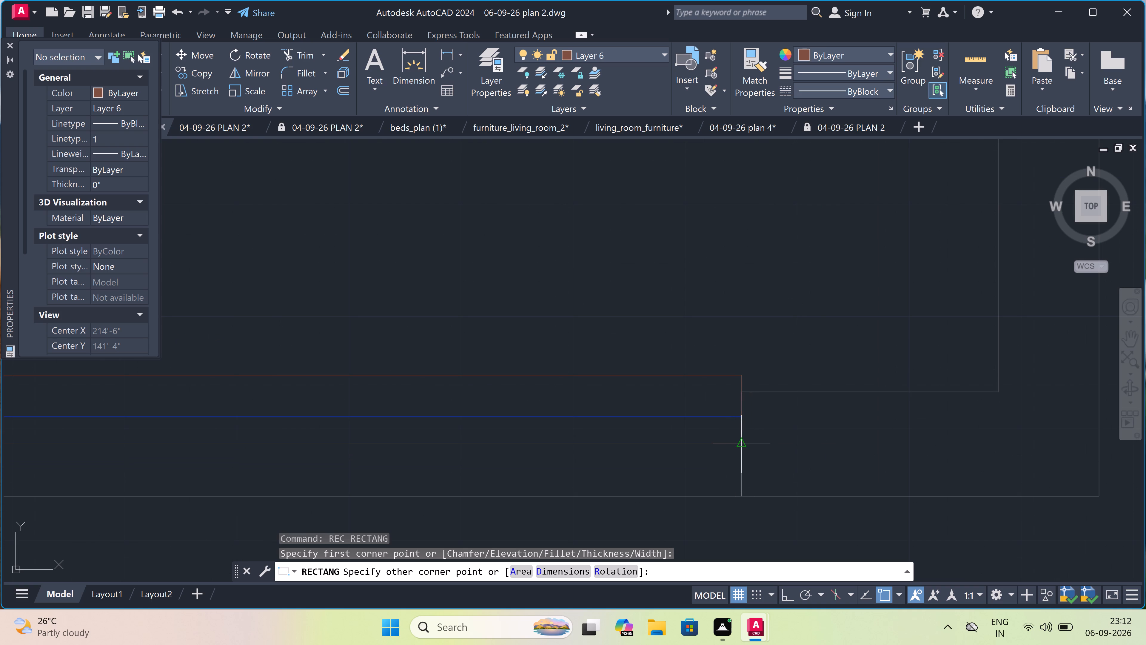
{"action": "double_click", "coordinate": [739, 443]}
{"action": "scroll", "coordinate": [751, 431], "scroll_direction": "down", "scroll_amount": 4}
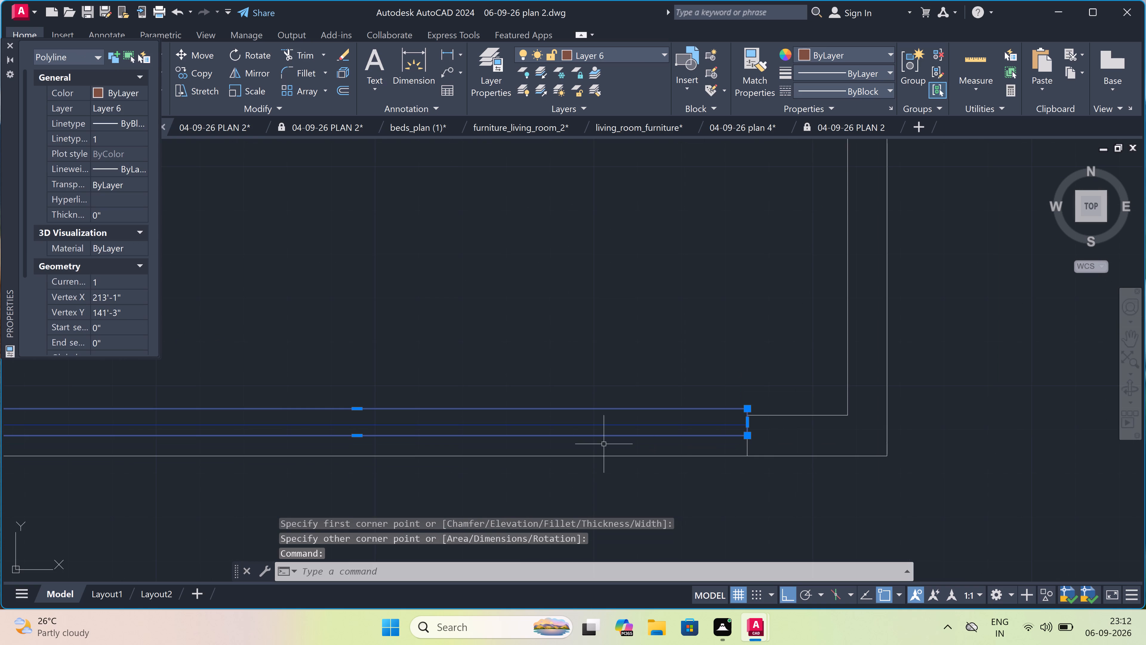
{"action": "key", "text": "Escape"}
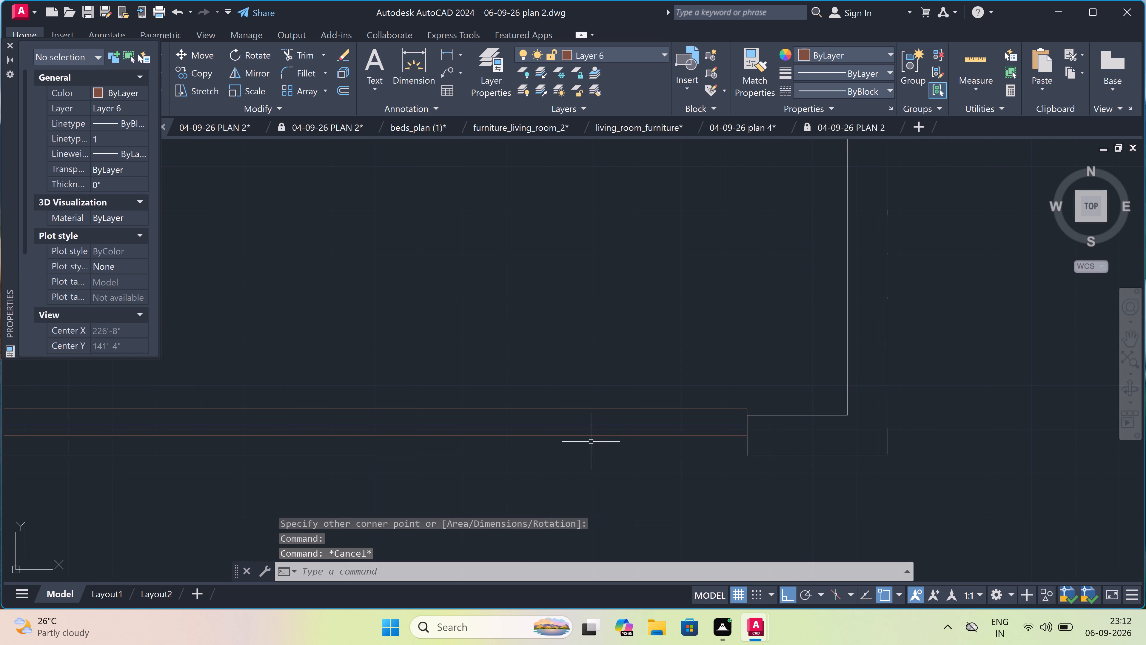
Trim away the front boundary wall's outer face line to the right of the step's short vertical line.
{"action": "scroll", "coordinate": [600, 418], "scroll_direction": "down", "scroll_amount": 5}
{"action": "scroll", "coordinate": [578, 412], "scroll_direction": "up", "scroll_amount": 4}
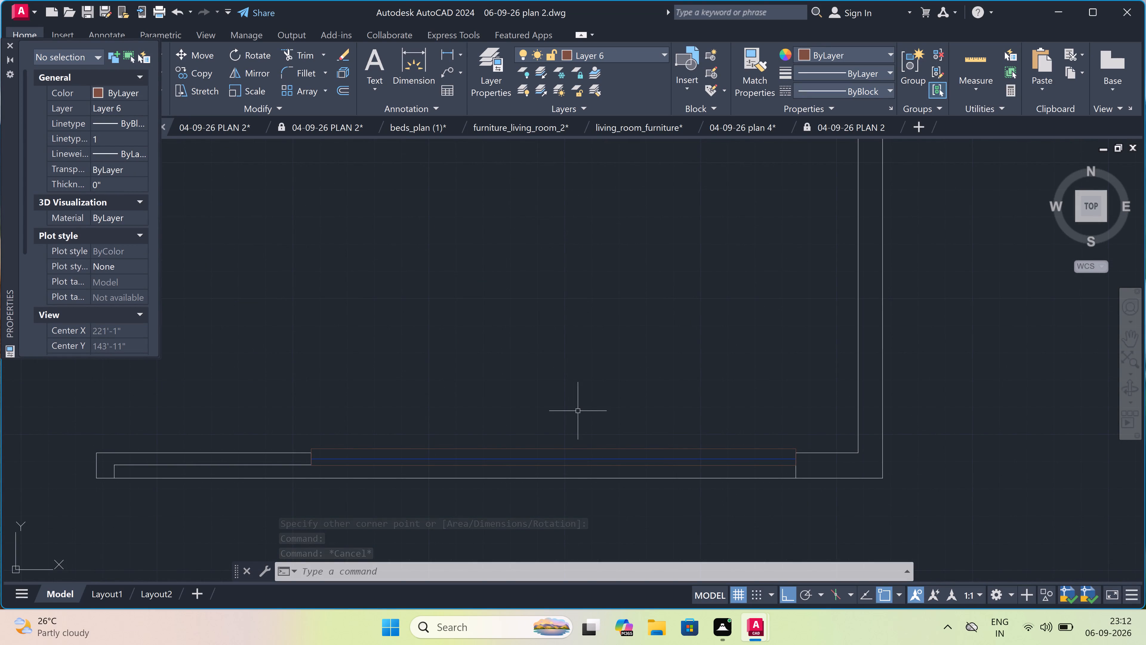
{"action": "scroll", "coordinate": [312, 475], "scroll_direction": "up", "scroll_amount": 3}
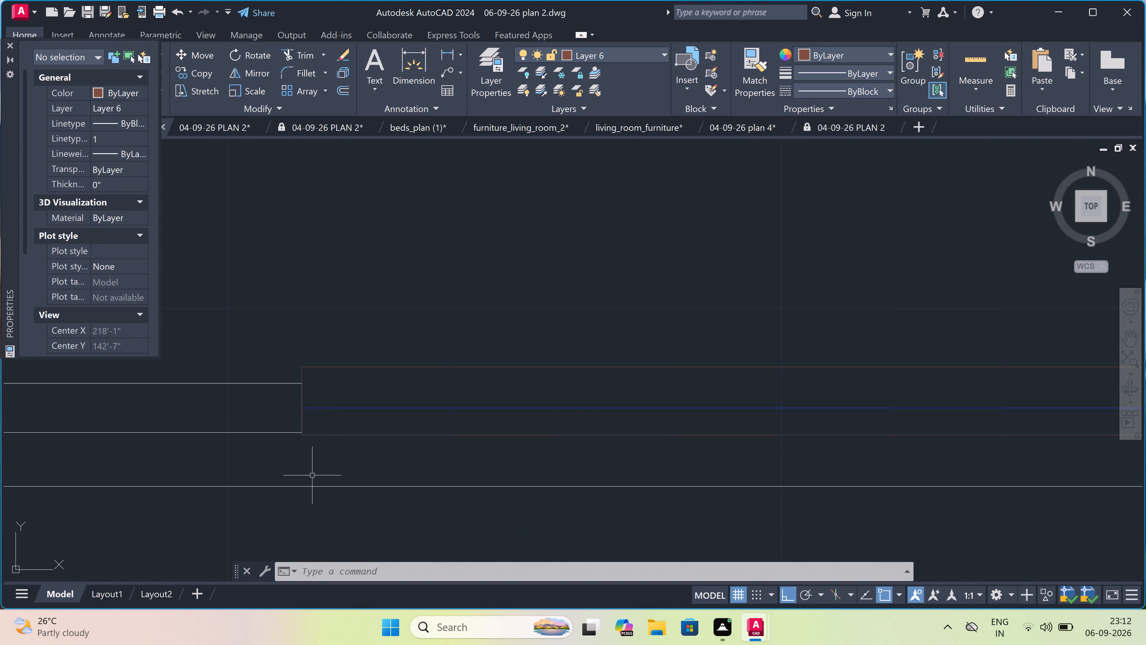
{"action": "scroll", "coordinate": [299, 481], "scroll_direction": "up", "scroll_amount": 2}
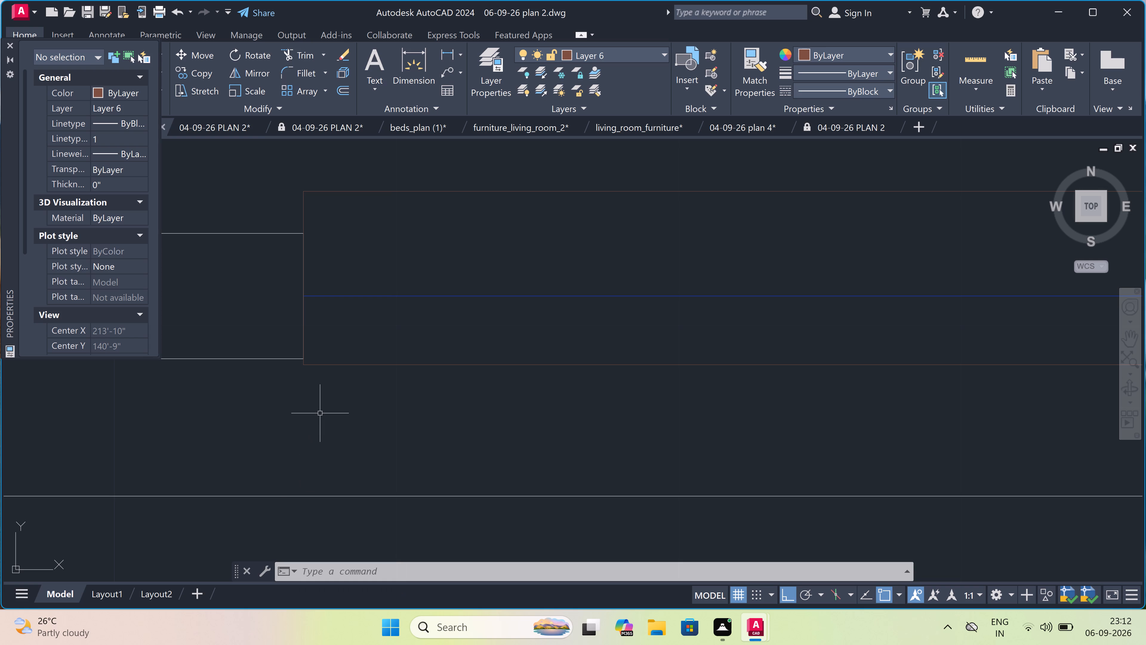
{"action": "scroll", "coordinate": [321, 412], "scroll_direction": "down", "scroll_amount": 3}
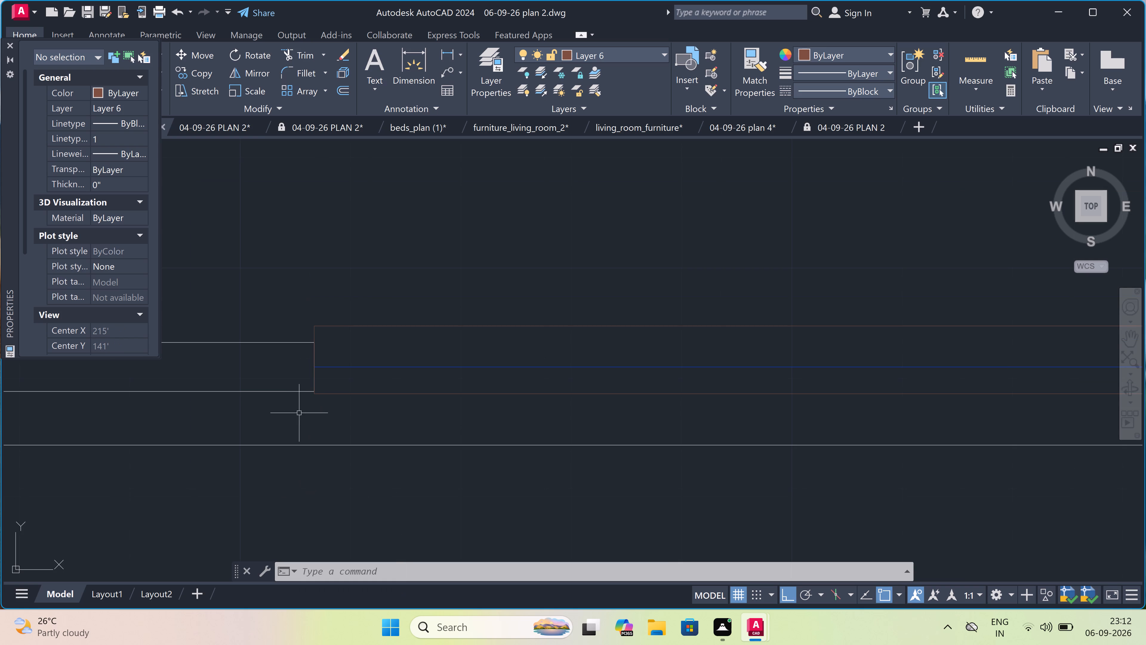
{"action": "scroll", "coordinate": [308, 407], "scroll_direction": "down", "scroll_amount": 2}
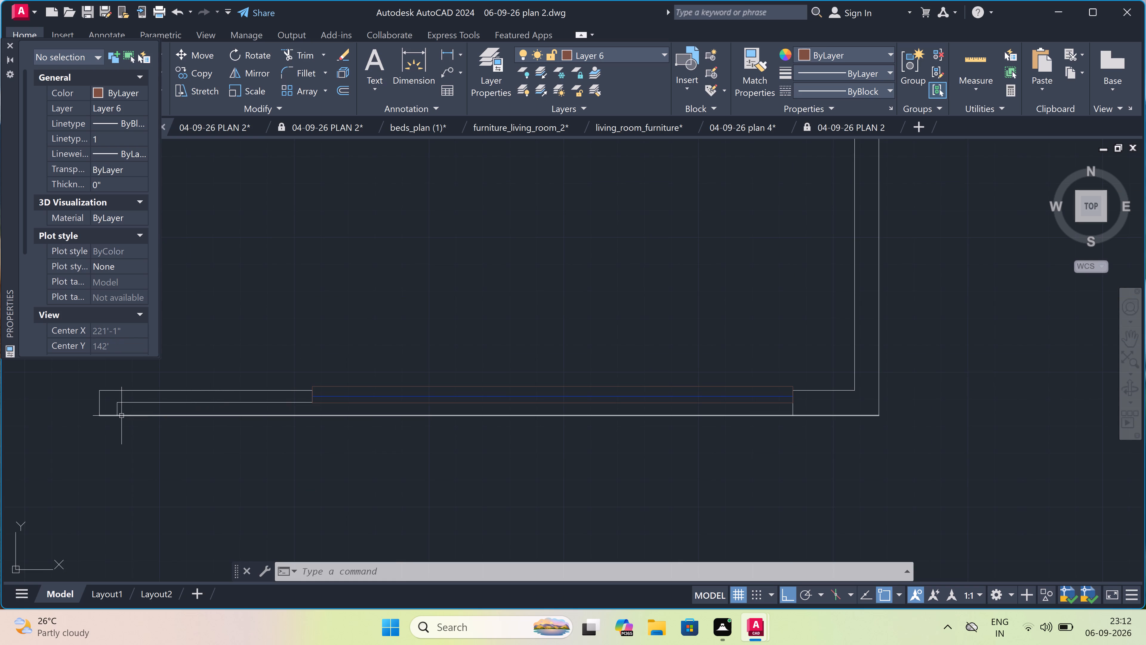
{"action": "scroll", "coordinate": [123, 414], "scroll_direction": "up", "scroll_amount": 2}
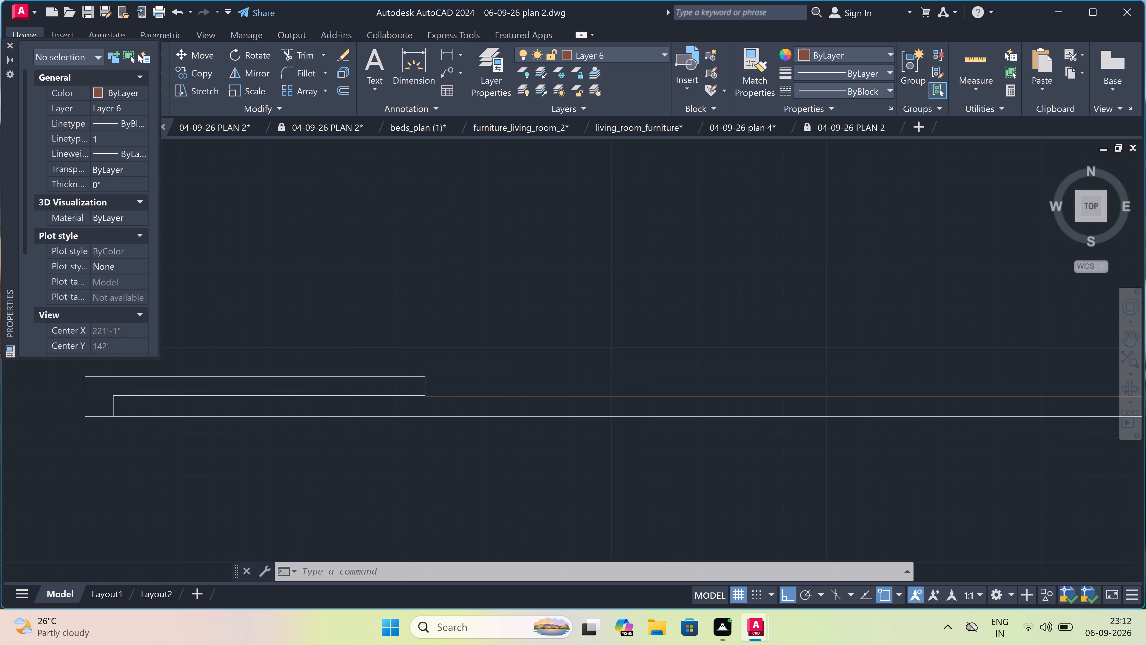
{"action": "scroll", "coordinate": [123, 419], "scroll_direction": "down", "scroll_amount": 1}
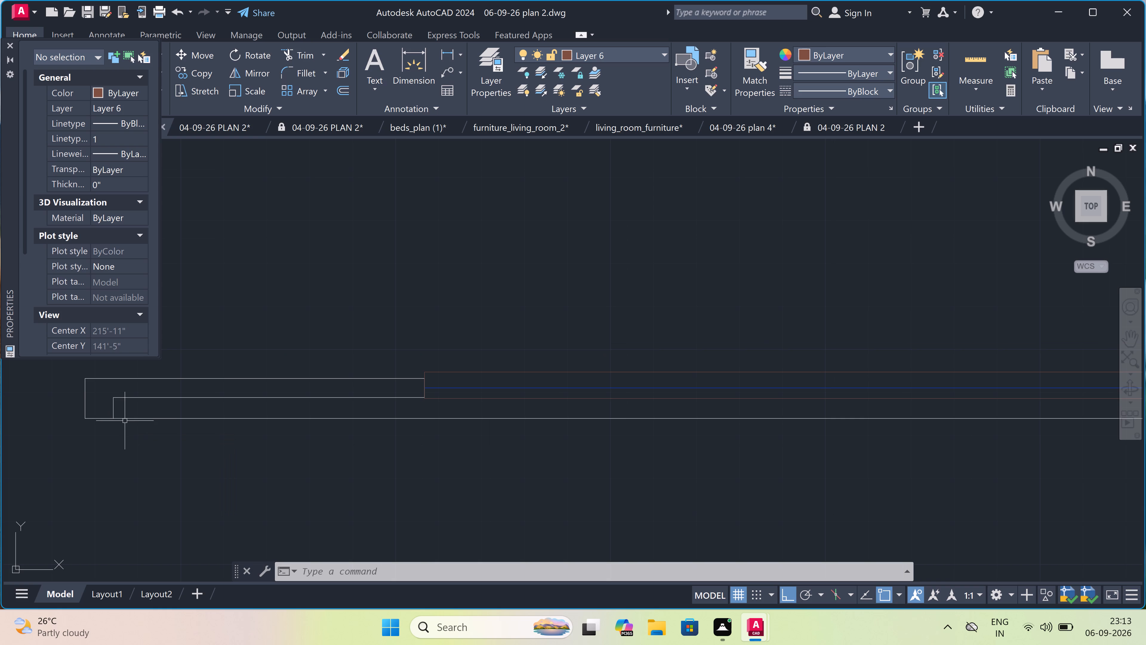
{"action": "type", "text": "TR"}
{"action": "key", "text": "space"}
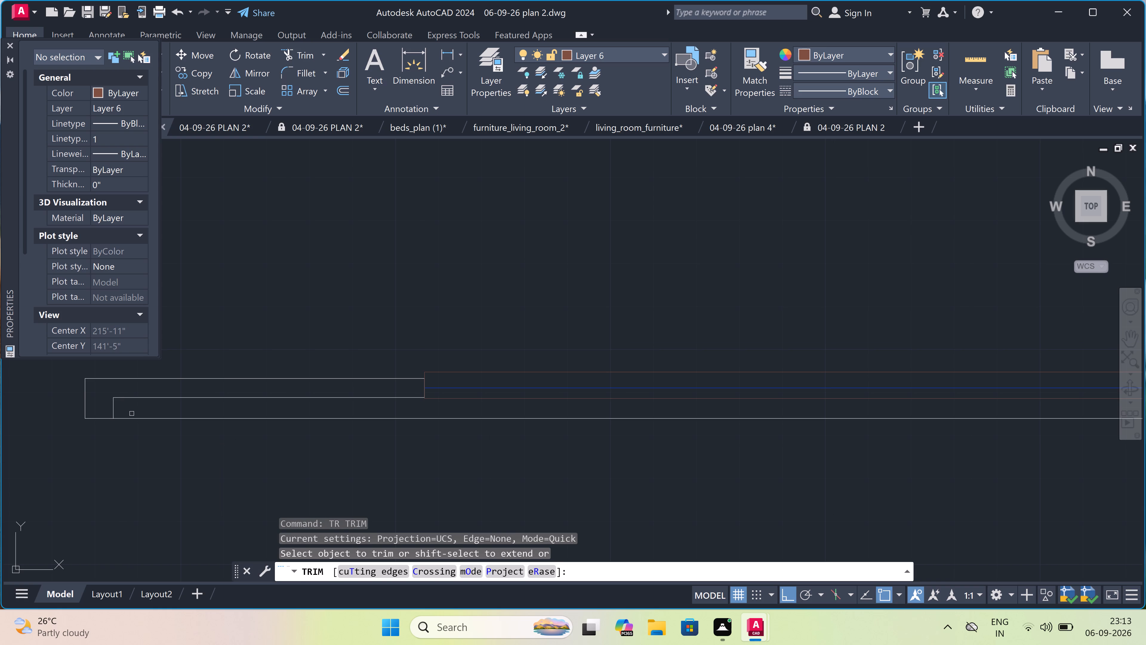
{"action": "left_click", "coordinate": [132, 414]}
{"action": "left_click", "coordinate": [133, 434]}
{"action": "key", "text": "Escape"}
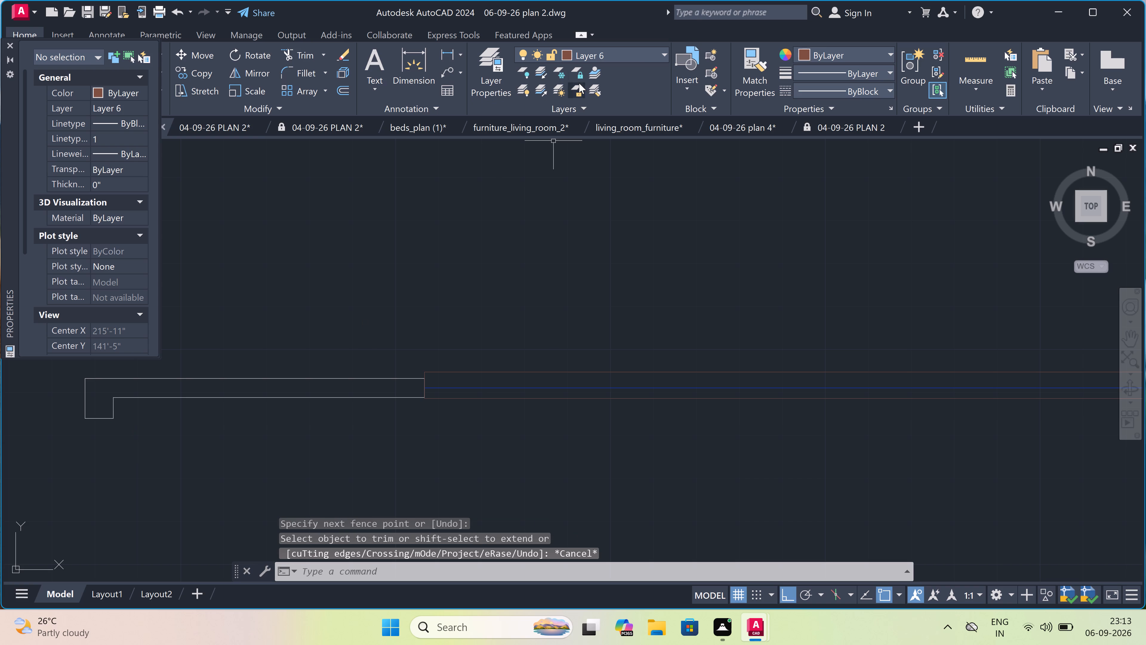
On layer line 2 with linetype HIDDEN2, draw a line about 6' long from the stepped end's lower inner corner, turning up to the step's right end.
{"action": "left_click", "coordinate": [603, 53]}
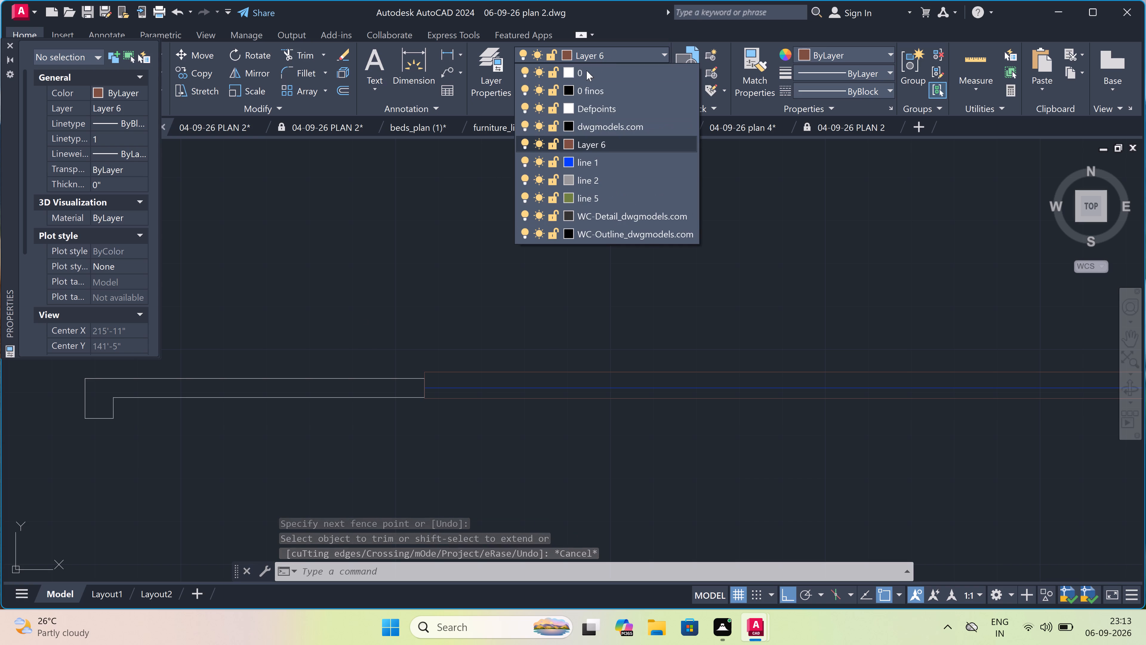
{"action": "left_click", "coordinate": [580, 180]}
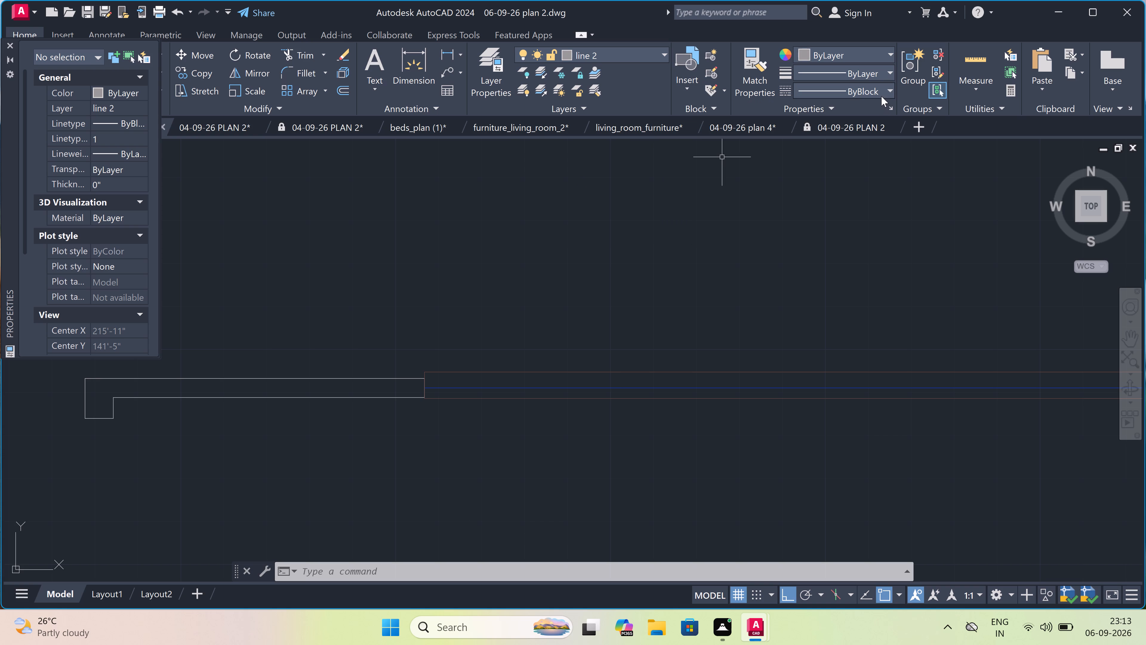
{"action": "left_click_drag", "start_coordinate": [873, 85], "coordinate": [862, 96]}
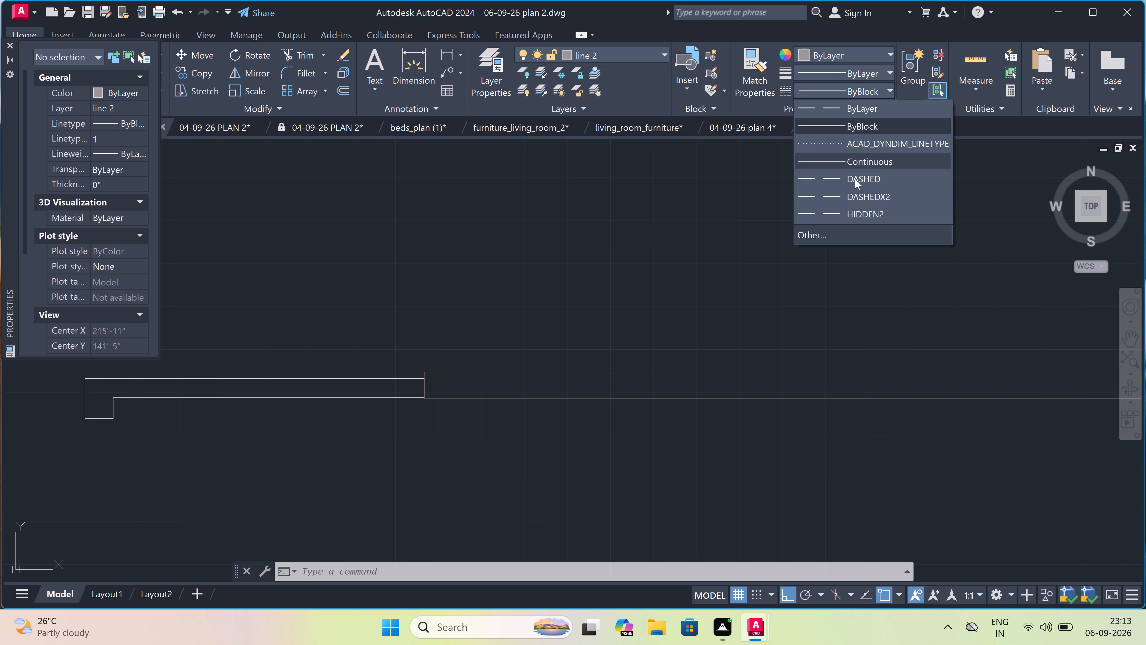
{"action": "left_click", "coordinate": [854, 207]}
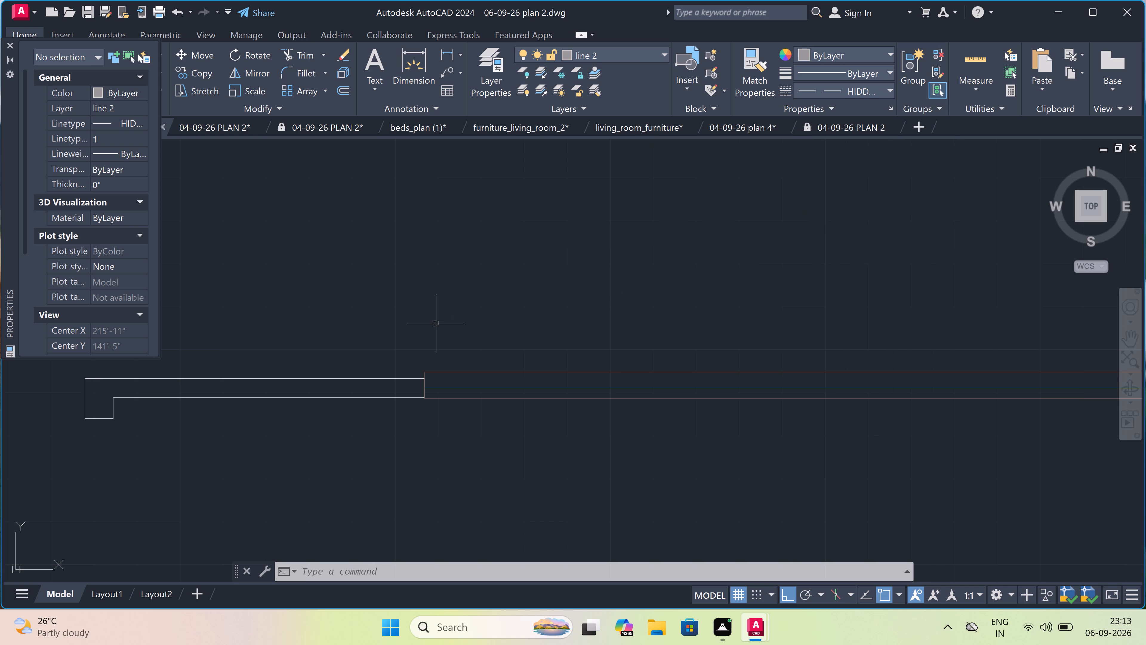
{"action": "scroll", "coordinate": [143, 408], "scroll_direction": "up", "scroll_amount": 2}
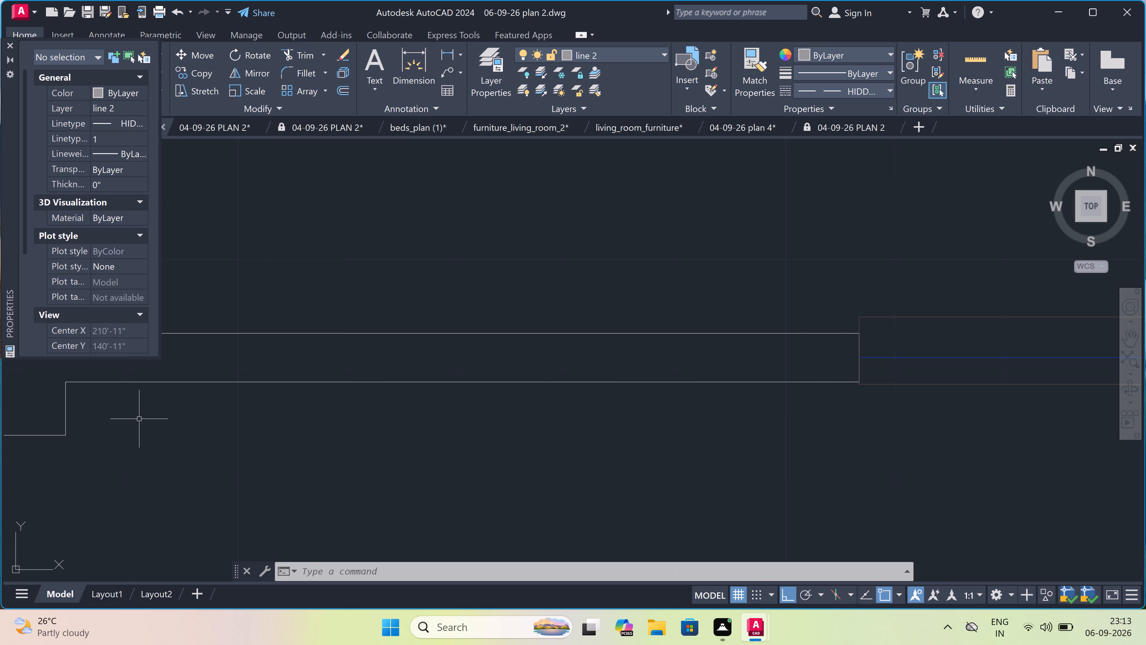
{"action": "type", "text": "L"}
{"action": "key", "text": "space"}
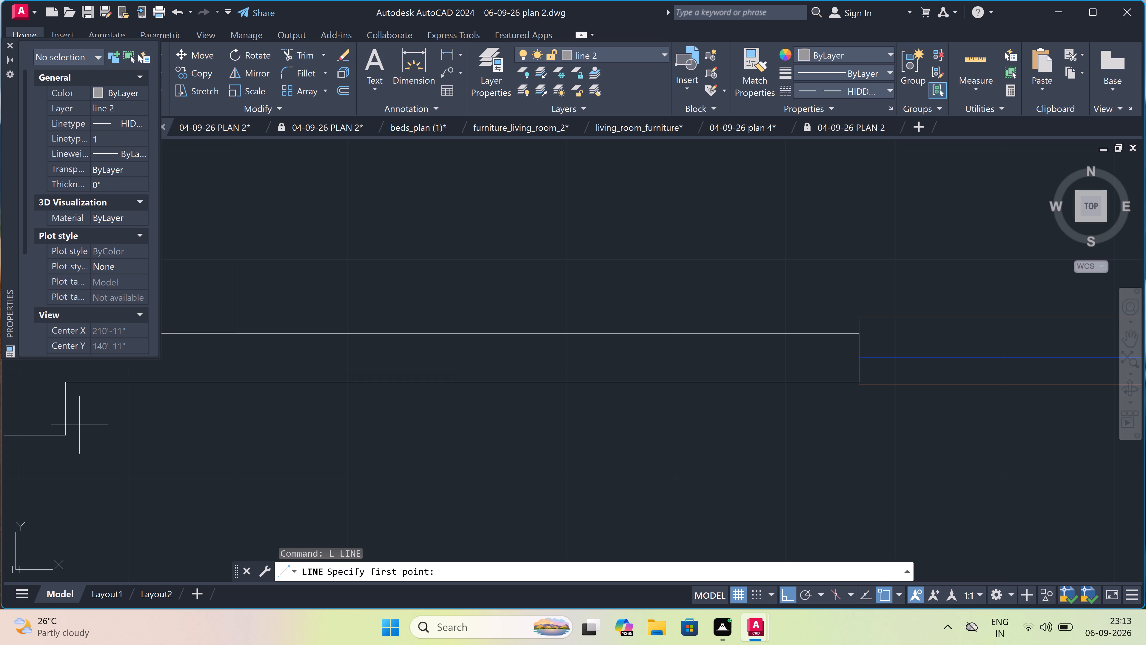
{"action": "double_click", "coordinate": [62, 431]}
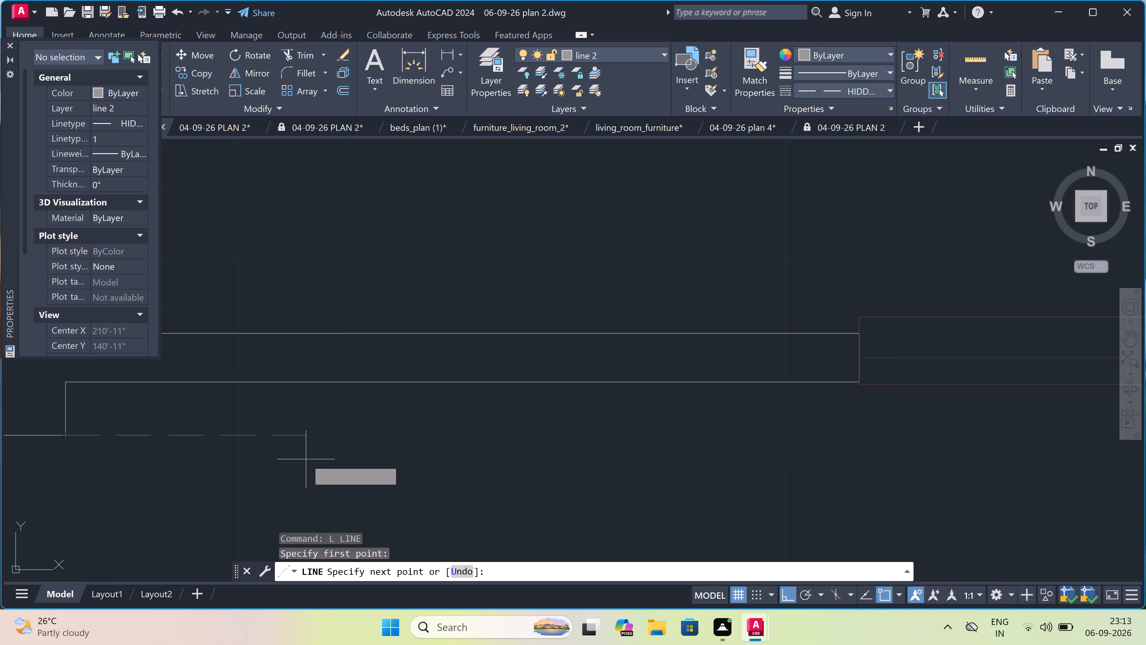
{"action": "scroll", "coordinate": [798, 424], "scroll_direction": "up", "scroll_amount": 1}
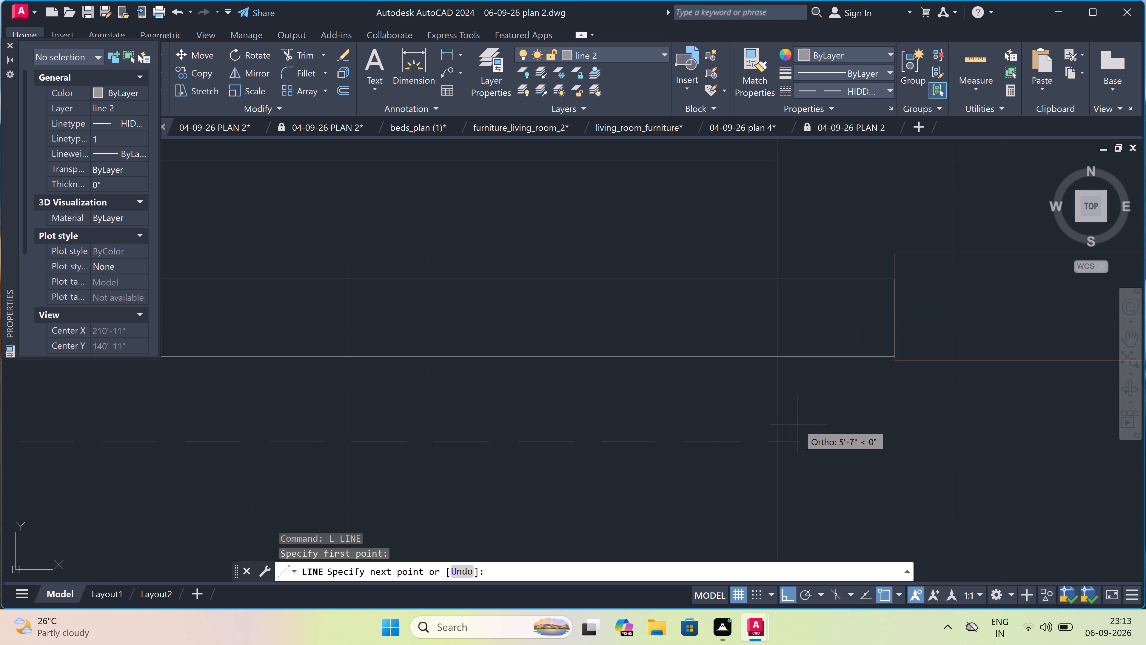
{"action": "scroll", "coordinate": [798, 424], "scroll_direction": "up", "scroll_amount": 1}
{"action": "scroll", "coordinate": [827, 417], "scroll_direction": "down", "scroll_amount": 4}
{"action": "scroll", "coordinate": [868, 416], "scroll_direction": "up", "scroll_amount": 2}
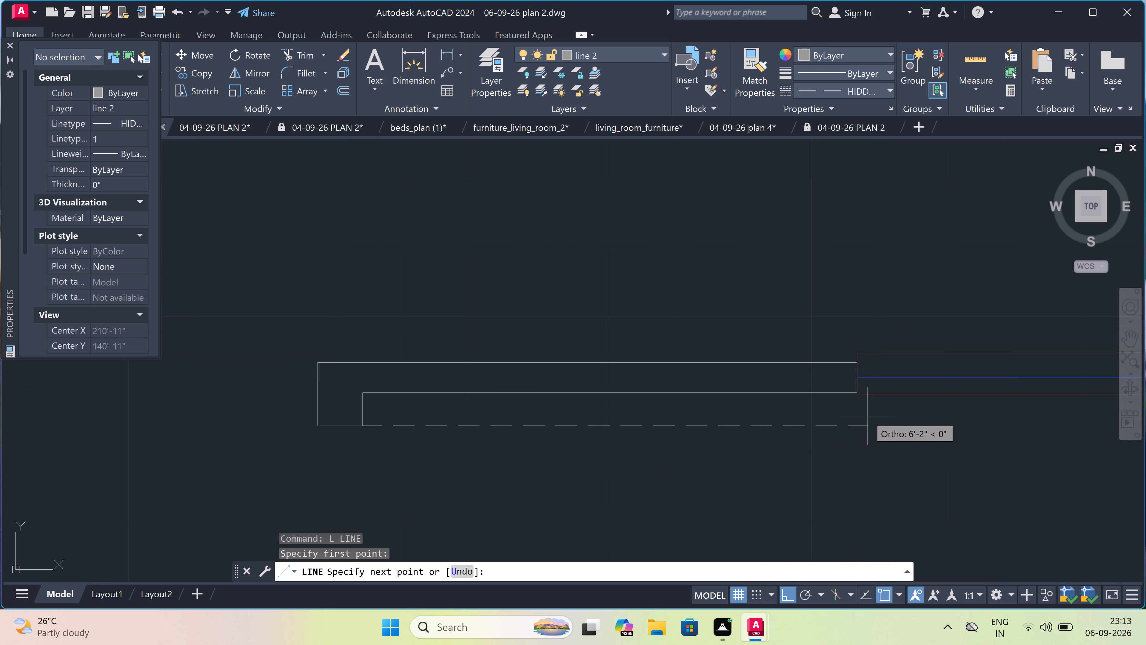
{"action": "scroll", "coordinate": [868, 416], "scroll_direction": "up", "scroll_amount": 1}
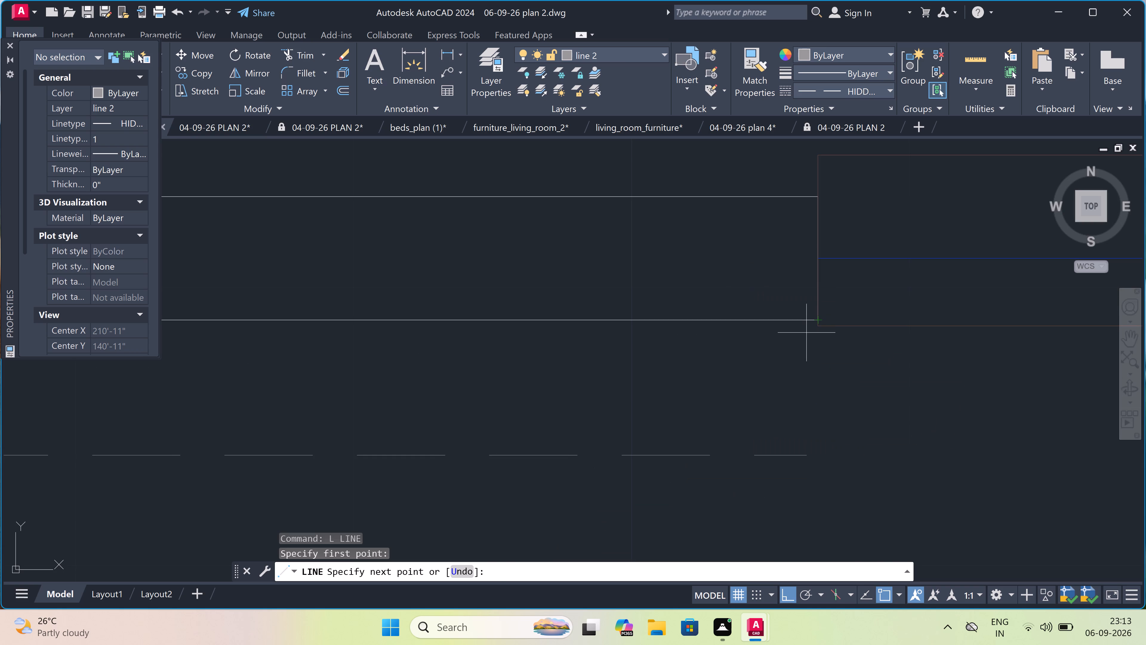
{"action": "double_click", "coordinate": [819, 456]}
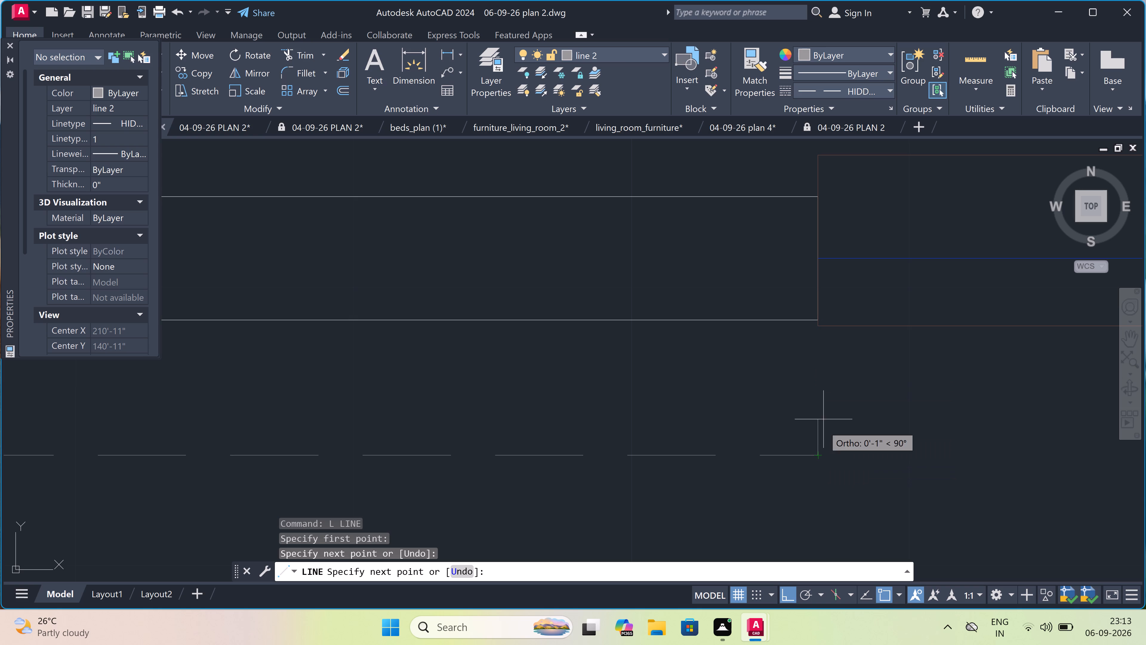
{"action": "left_click", "coordinate": [817, 320]}
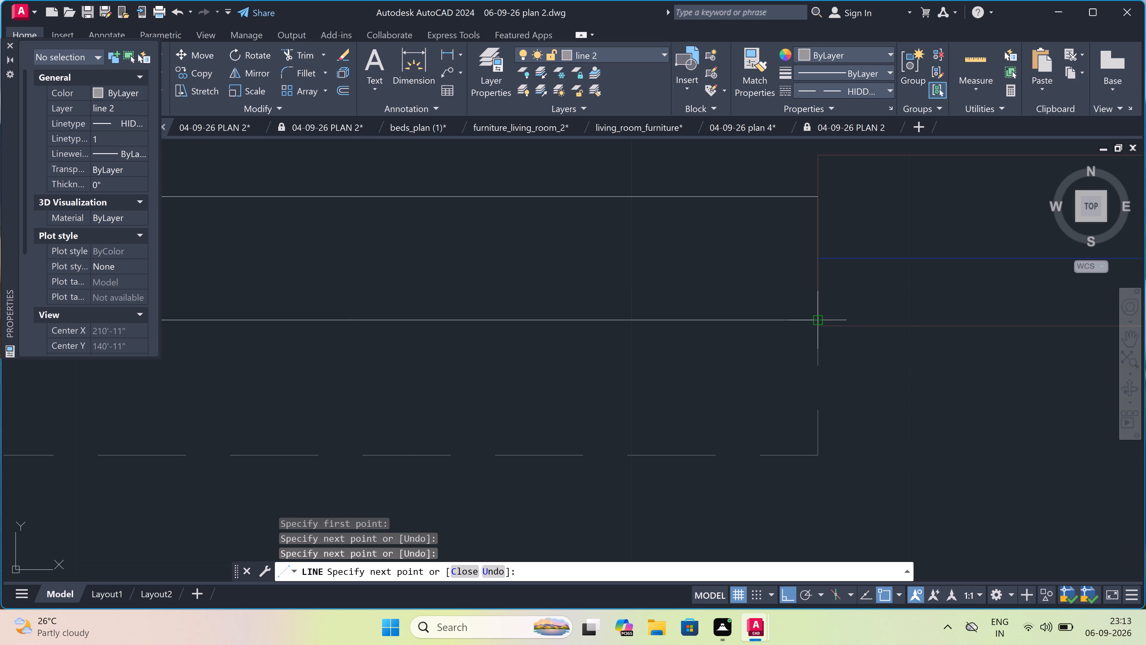
{"action": "key", "text": "Escape"}
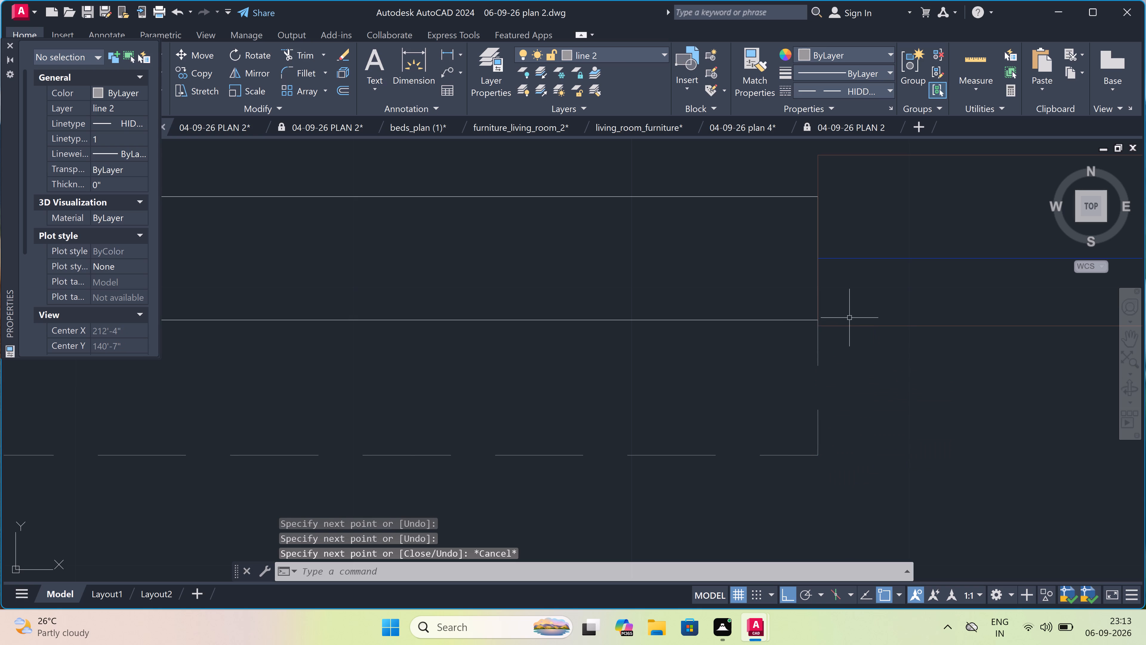
Make layer 0 the current layer.
{"action": "scroll", "coordinate": [870, 298], "scroll_direction": "down", "scroll_amount": 4}
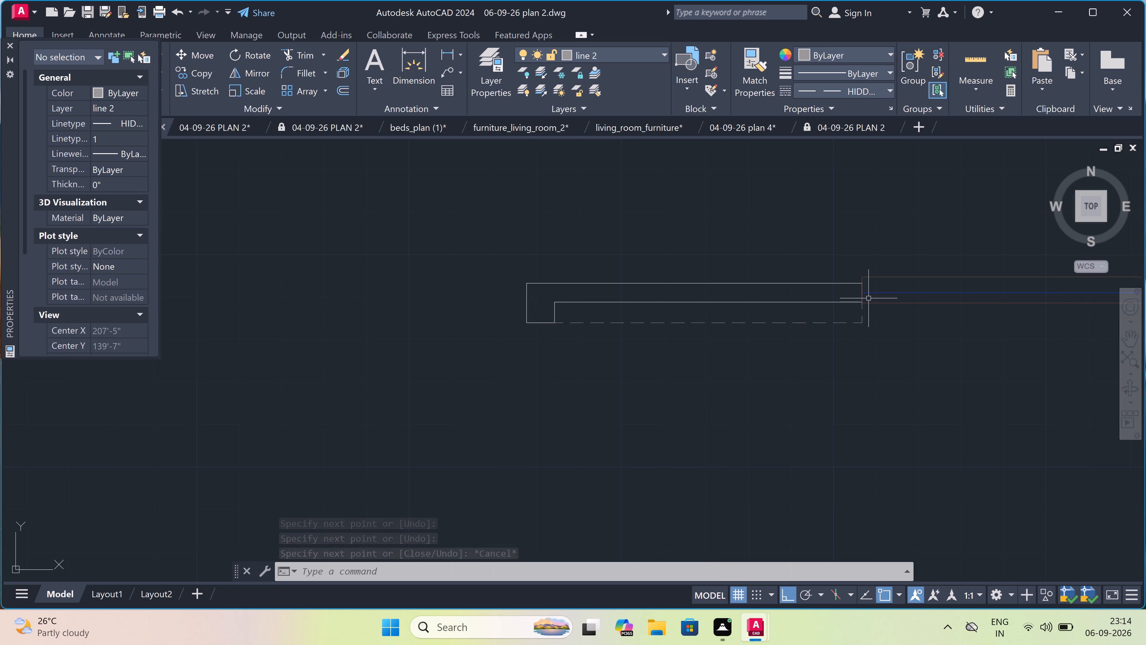
{"action": "scroll", "coordinate": [817, 295], "scroll_direction": "down", "scroll_amount": 3}
{"action": "scroll", "coordinate": [827, 261], "scroll_direction": "down", "scroll_amount": 3}
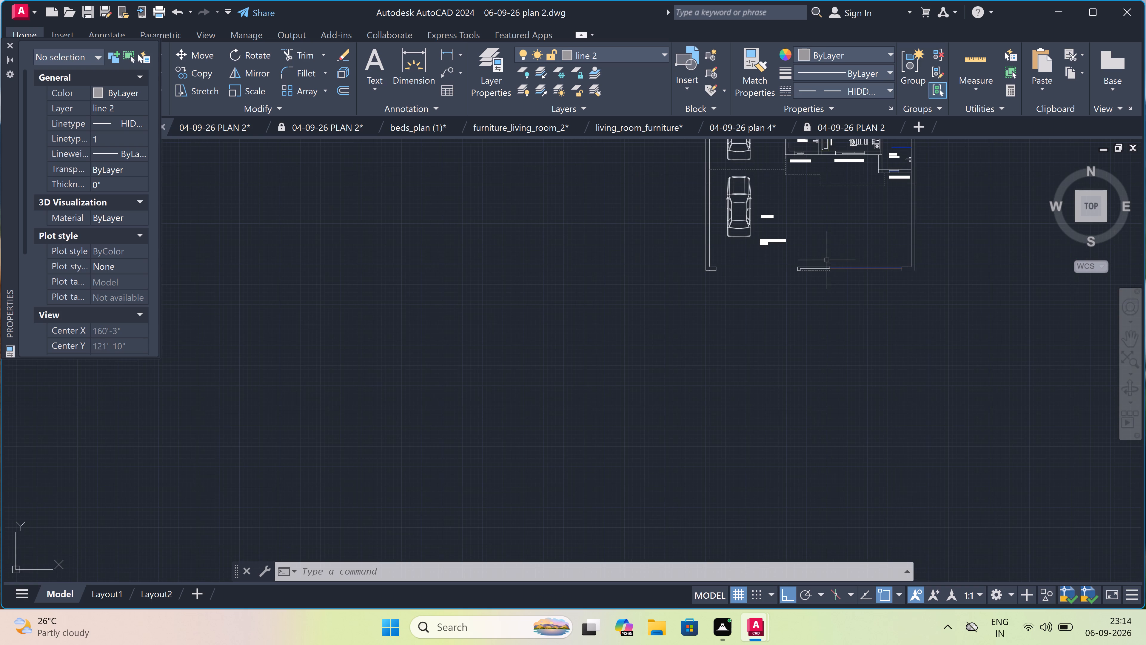
{"action": "scroll", "coordinate": [918, 271], "scroll_direction": "up", "scroll_amount": 4}
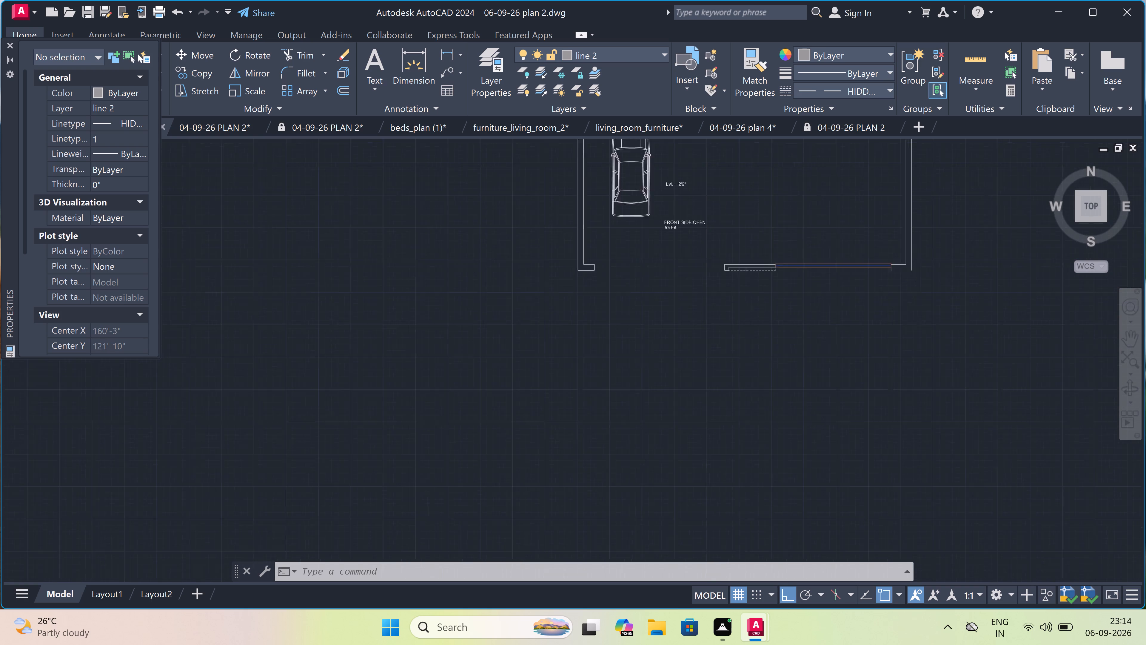
{"action": "scroll", "coordinate": [894, 259], "scroll_direction": "up", "scroll_amount": 3}
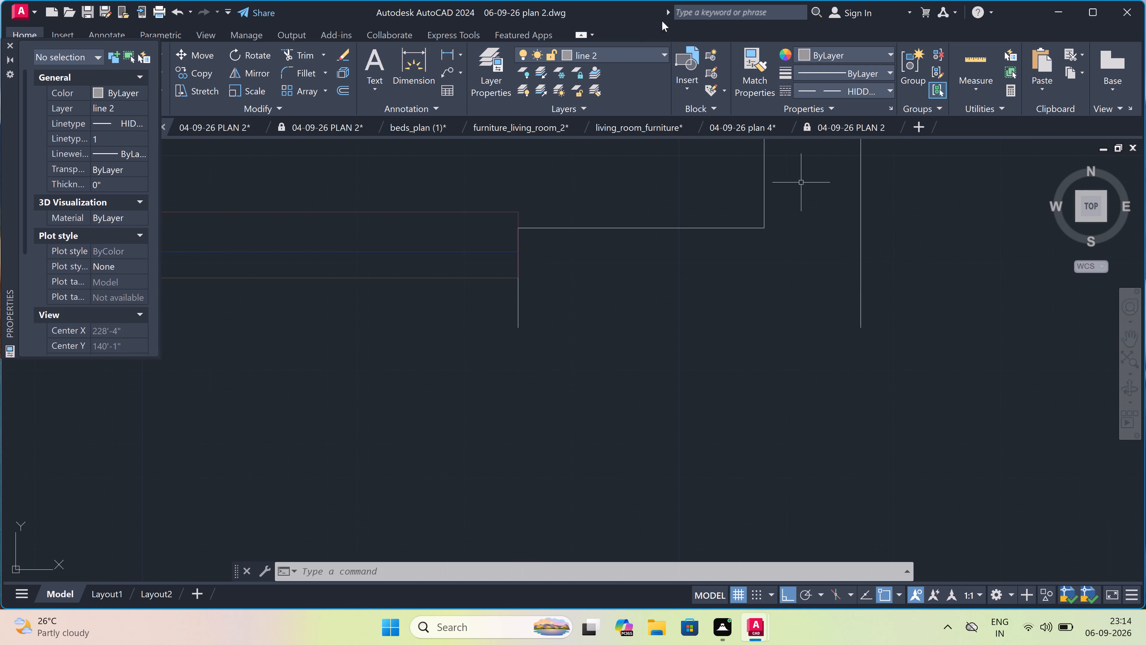
{"action": "left_click", "coordinate": [589, 54]}
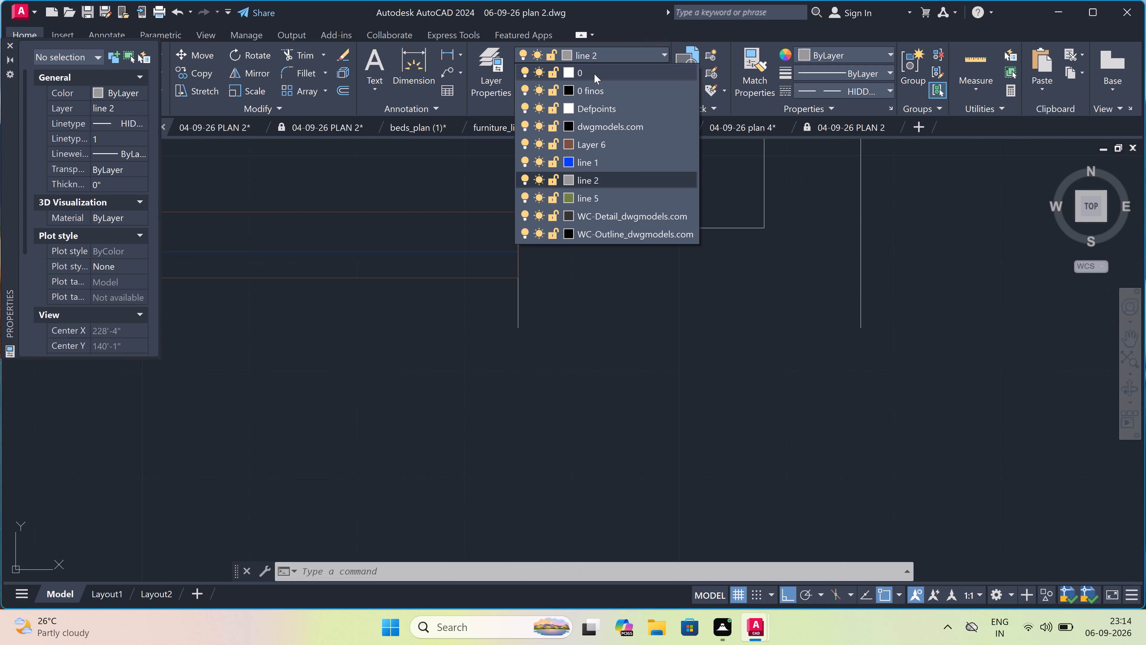
{"action": "left_click", "coordinate": [594, 73]}
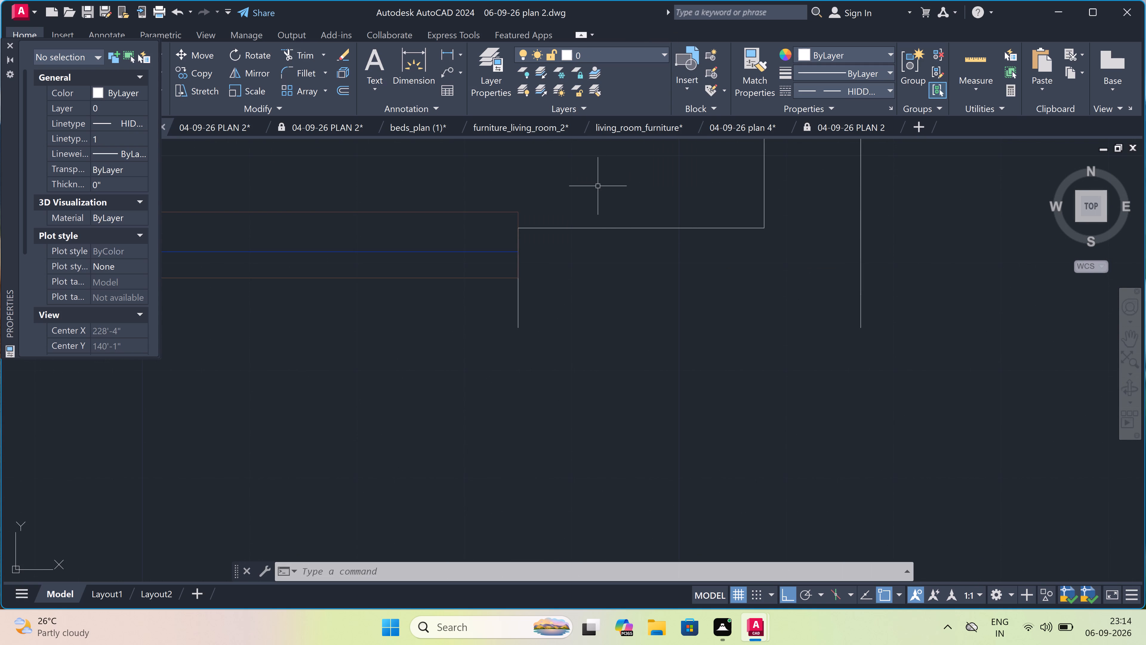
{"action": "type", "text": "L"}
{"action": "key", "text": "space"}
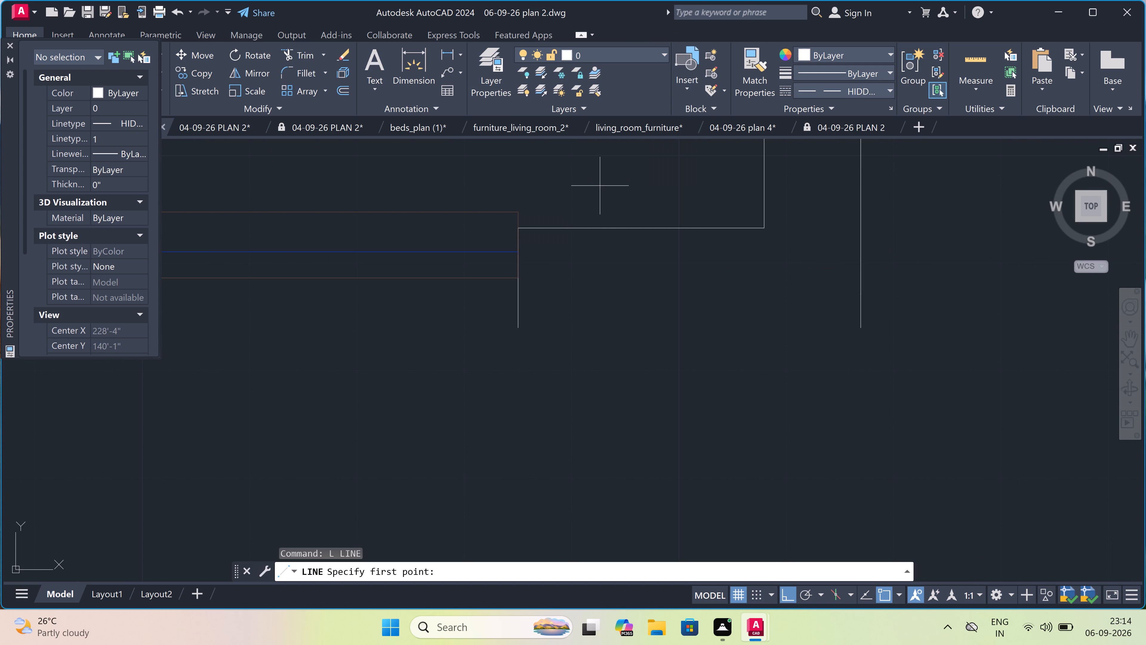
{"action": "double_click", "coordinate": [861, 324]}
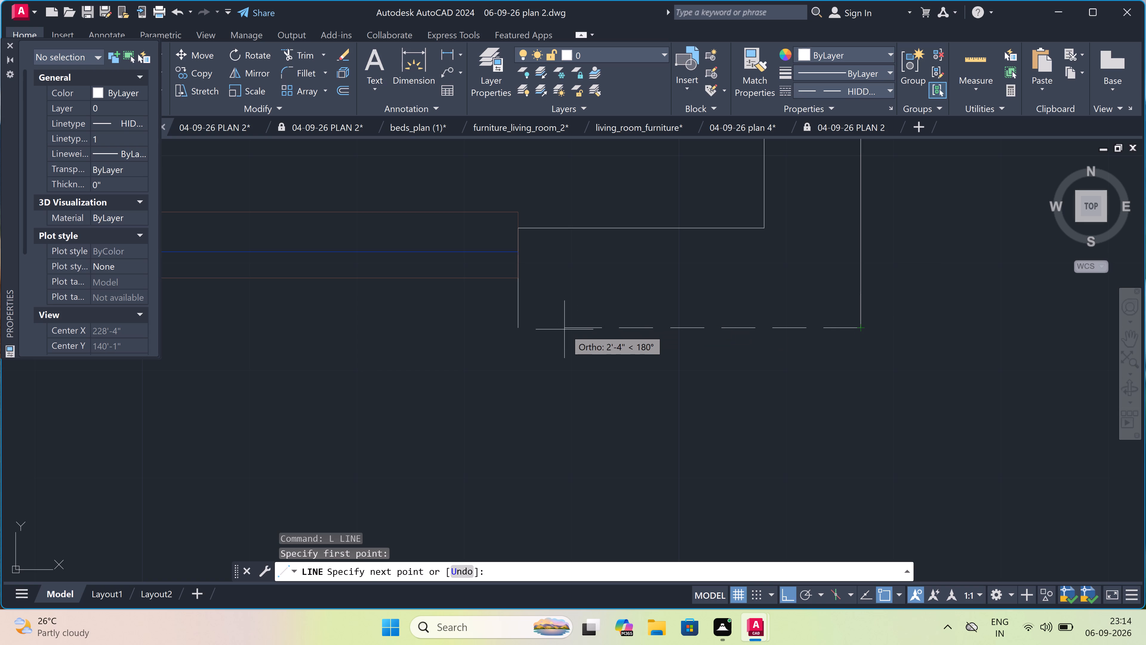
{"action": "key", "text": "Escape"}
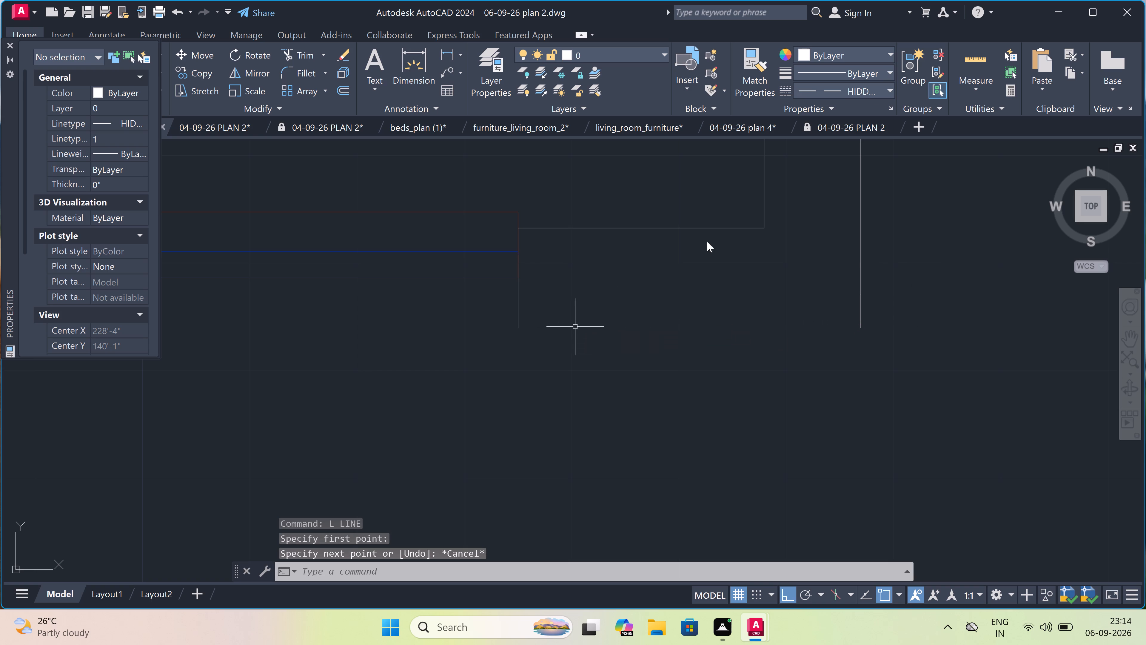
With linetype ByLayer, draw the front wall's outer face from the right side wall's outer line end to the bottom of the cross line.
{"action": "left_click", "coordinate": [872, 88]}
{"action": "left_click", "coordinate": [862, 102]}
{"action": "key", "text": "space"}
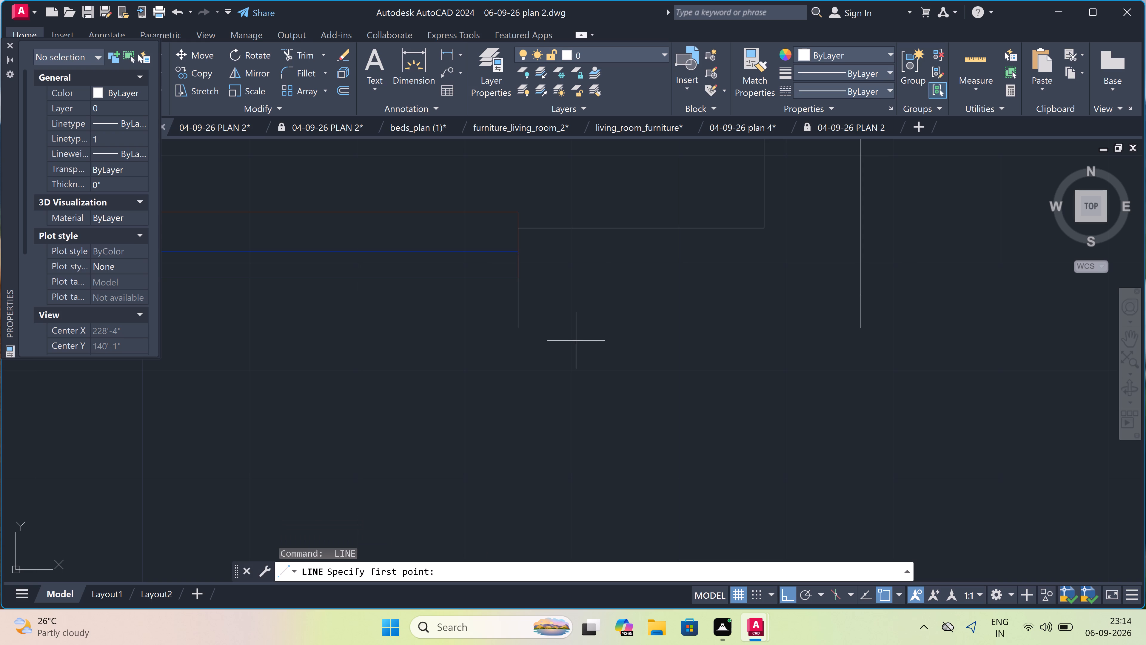
{"action": "double_click", "coordinate": [858, 325]}
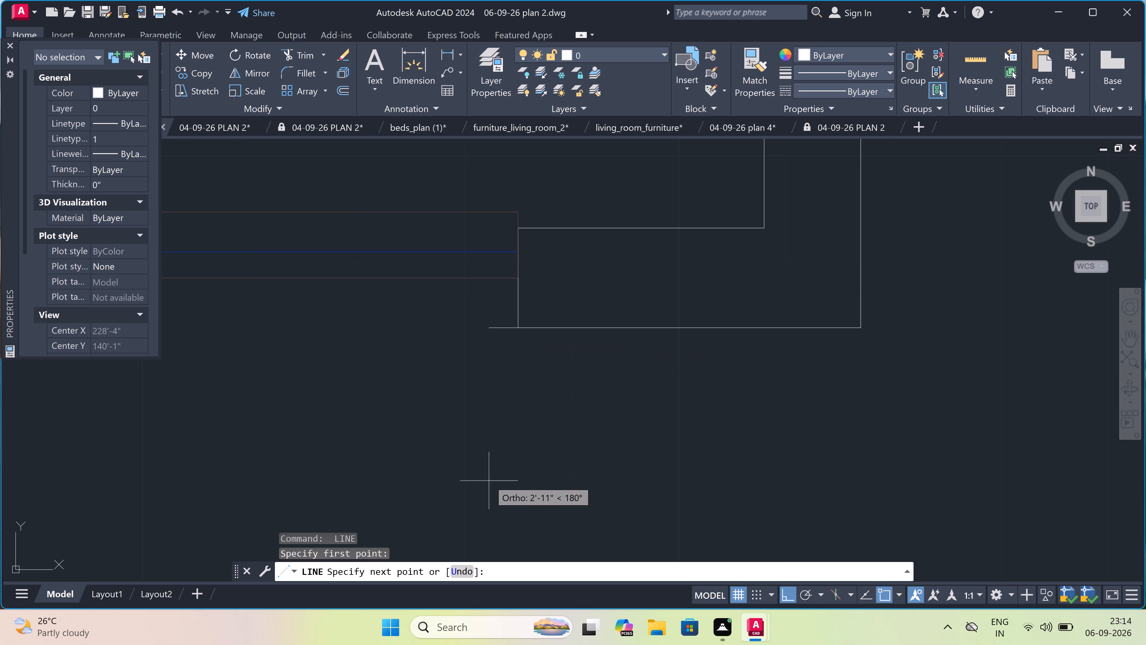
{"action": "double_click", "coordinate": [516, 326]}
{"action": "key", "text": "Escape"}
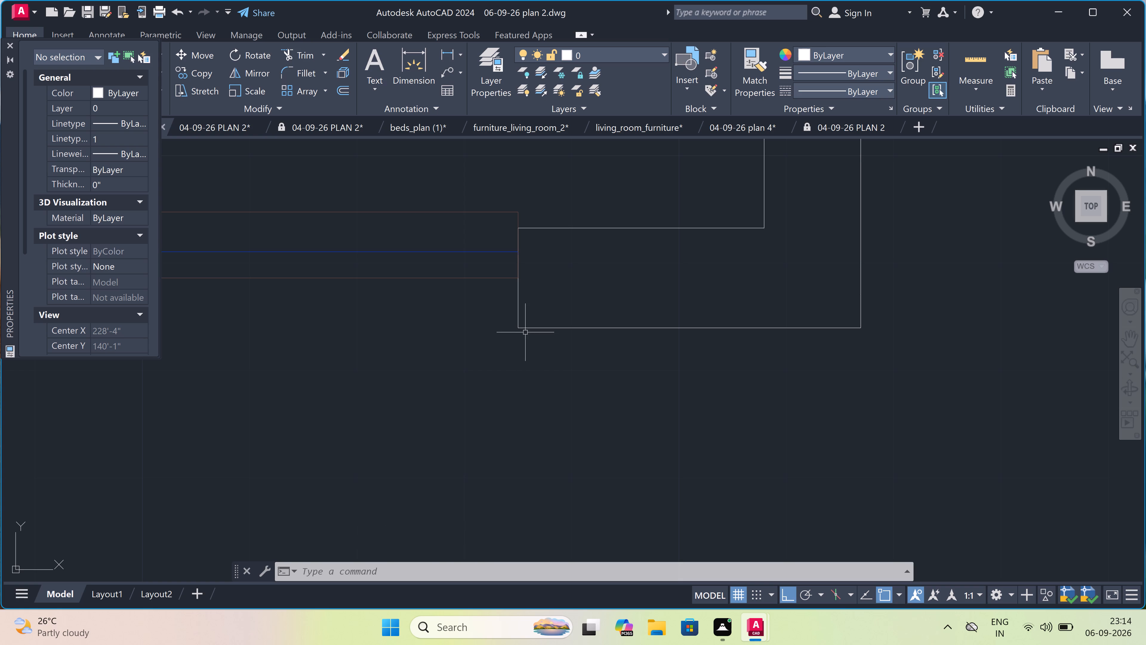
On layer line 1, draw a line across the front wall's wide opening, joining the outer corners of the left stub and stepped end.
{"action": "scroll", "coordinate": [529, 337], "scroll_direction": "down", "scroll_amount": 8}
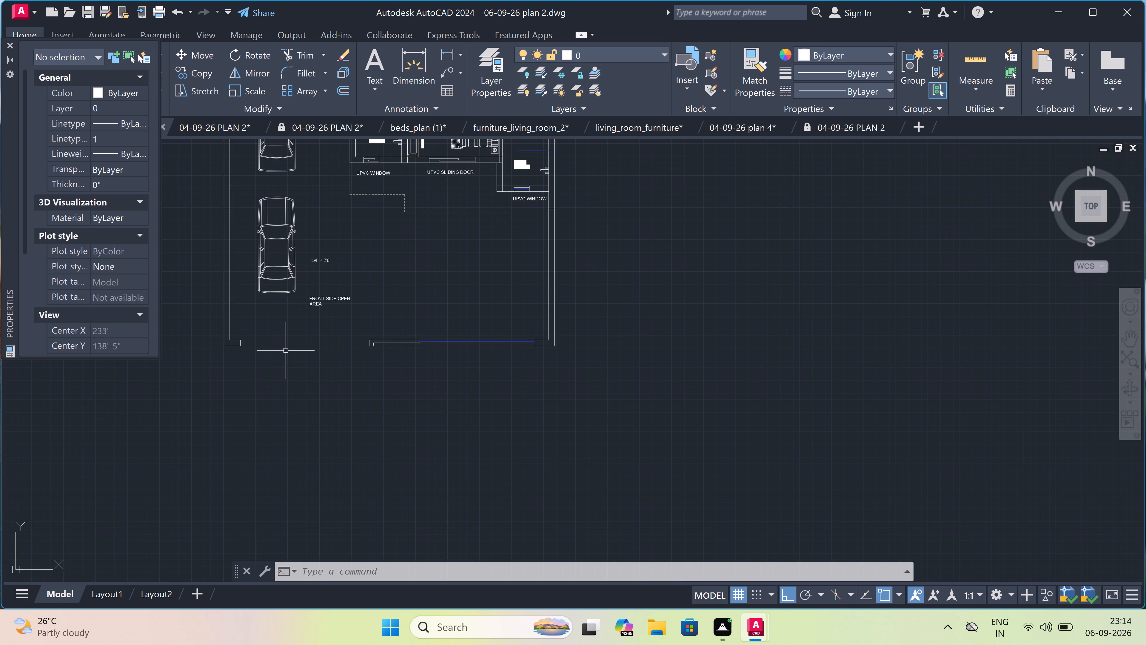
{"action": "scroll", "coordinate": [280, 347], "scroll_direction": "up", "scroll_amount": 3}
{"action": "scroll", "coordinate": [280, 346], "scroll_direction": "down", "scroll_amount": 3}
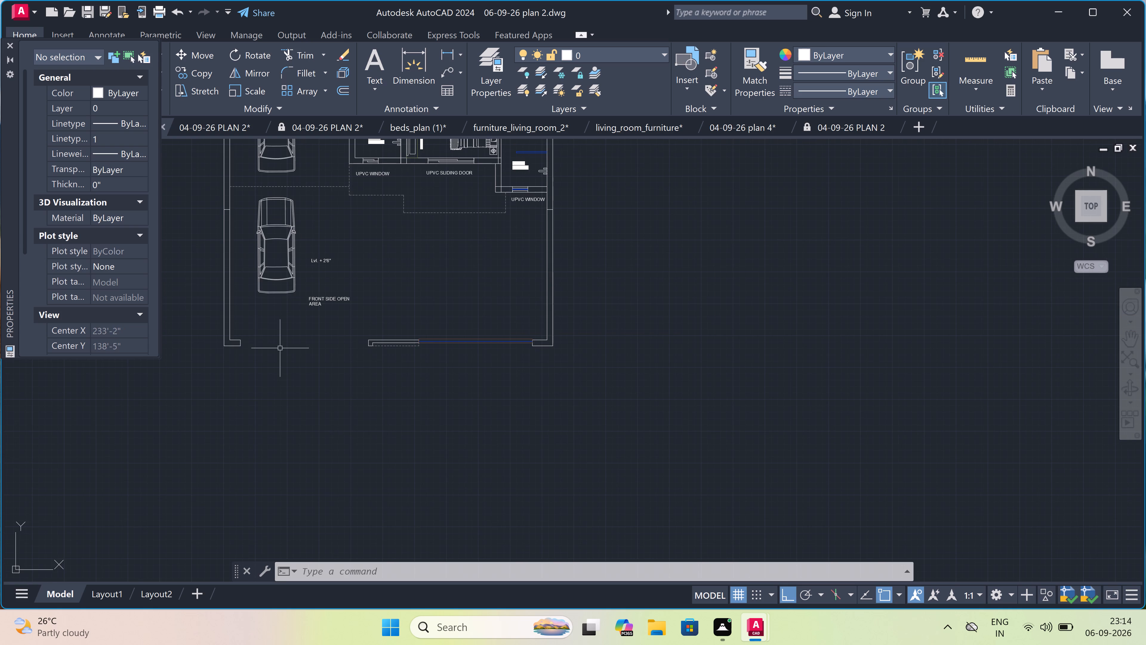
{"action": "scroll", "coordinate": [255, 340], "scroll_direction": "up", "scroll_amount": 3}
{"action": "scroll", "coordinate": [256, 346], "scroll_direction": "down", "scroll_amount": 2}
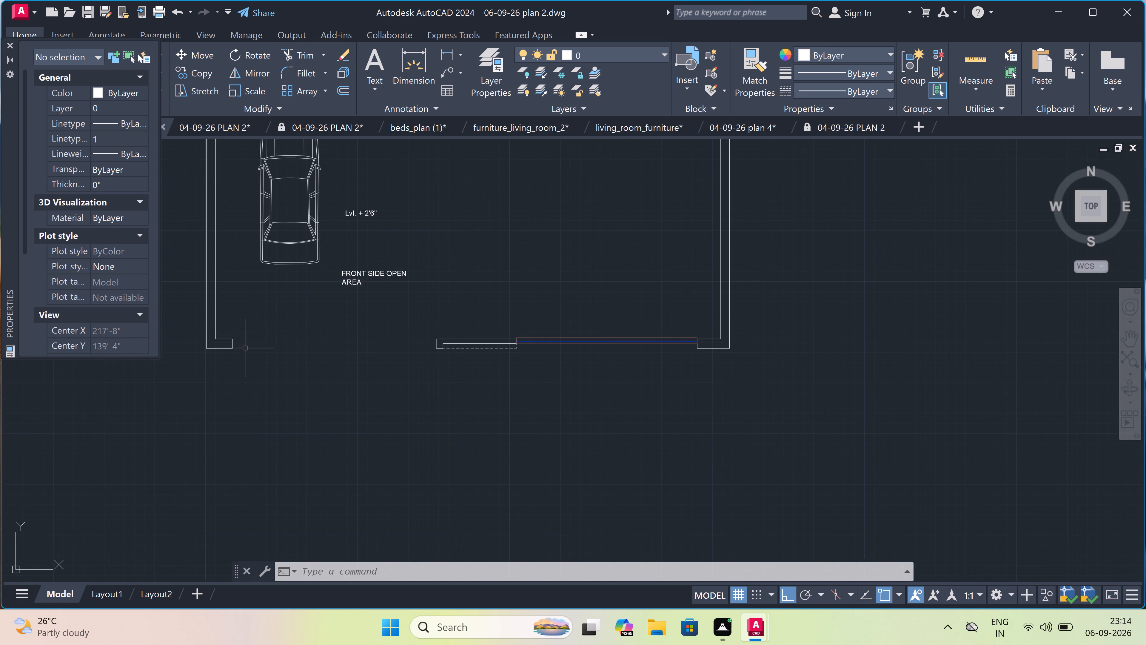
{"action": "scroll", "coordinate": [244, 348], "scroll_direction": "up", "scroll_amount": 3}
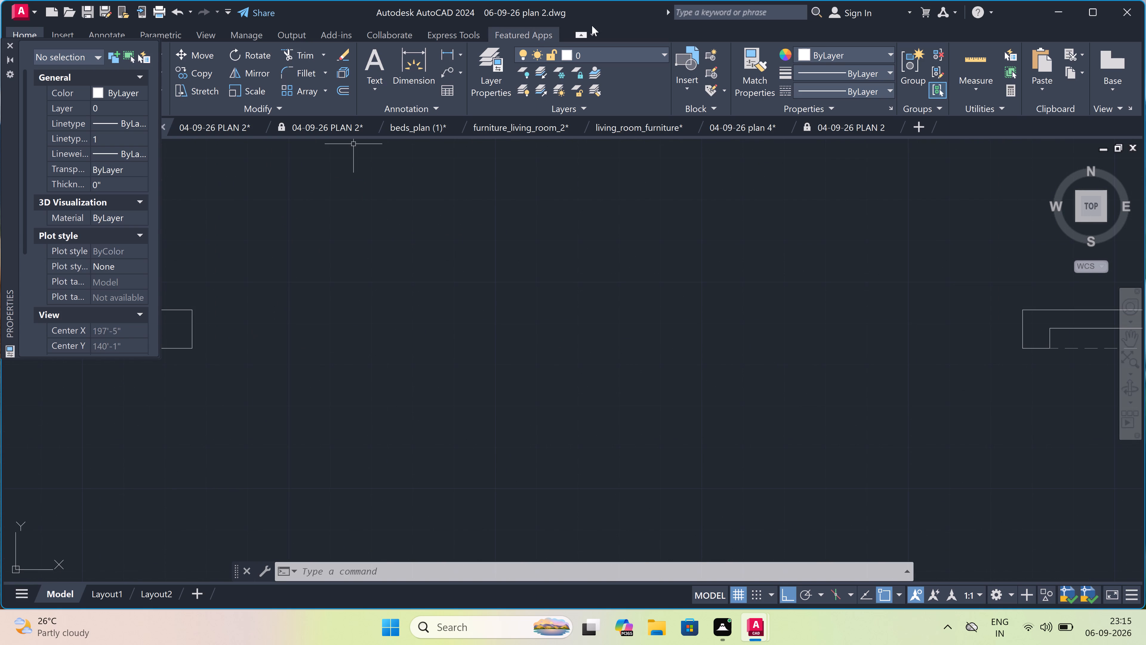
{"action": "left_click", "coordinate": [601, 50]}
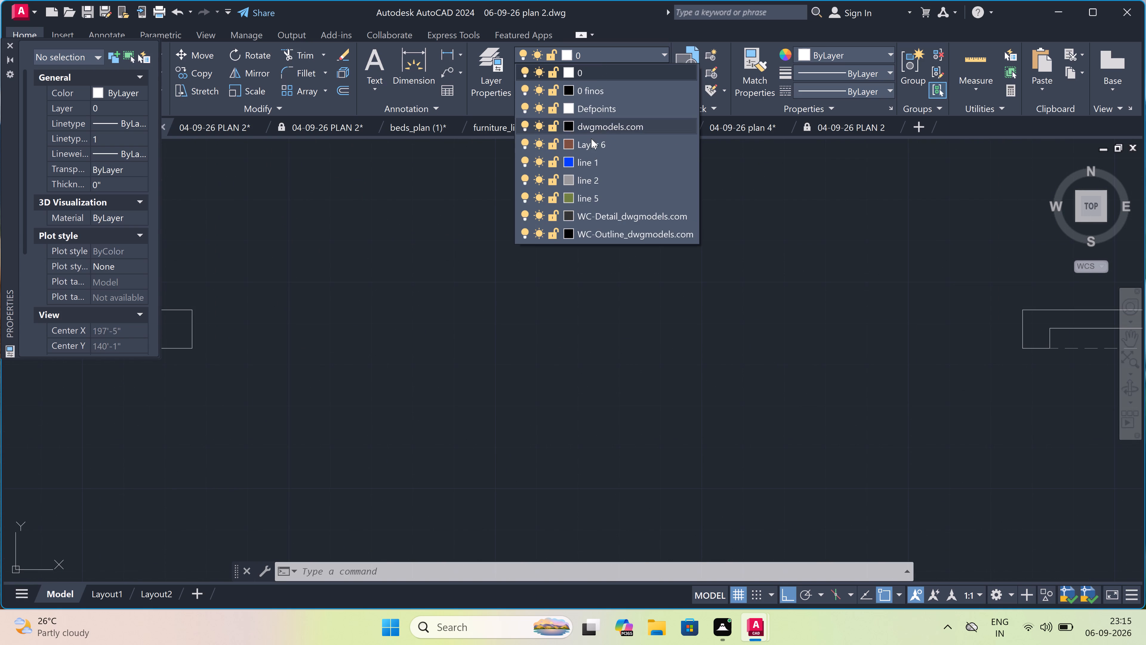
{"action": "left_click", "coordinate": [585, 159]}
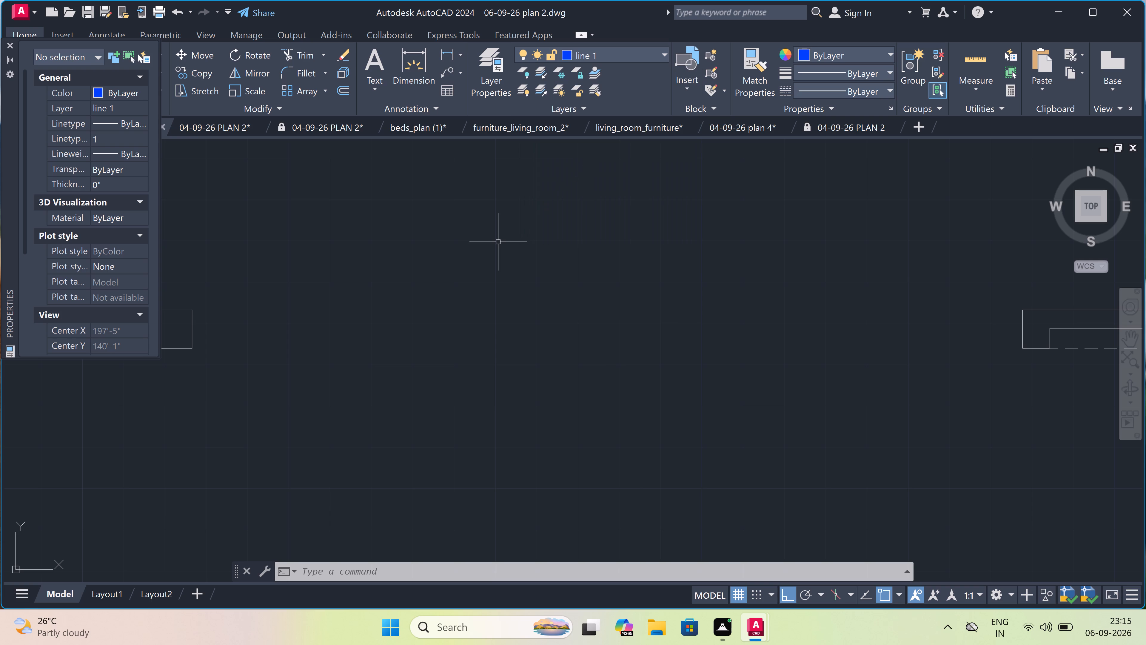
{"action": "type", "text": "L"}
{"action": "key", "text": "space"}
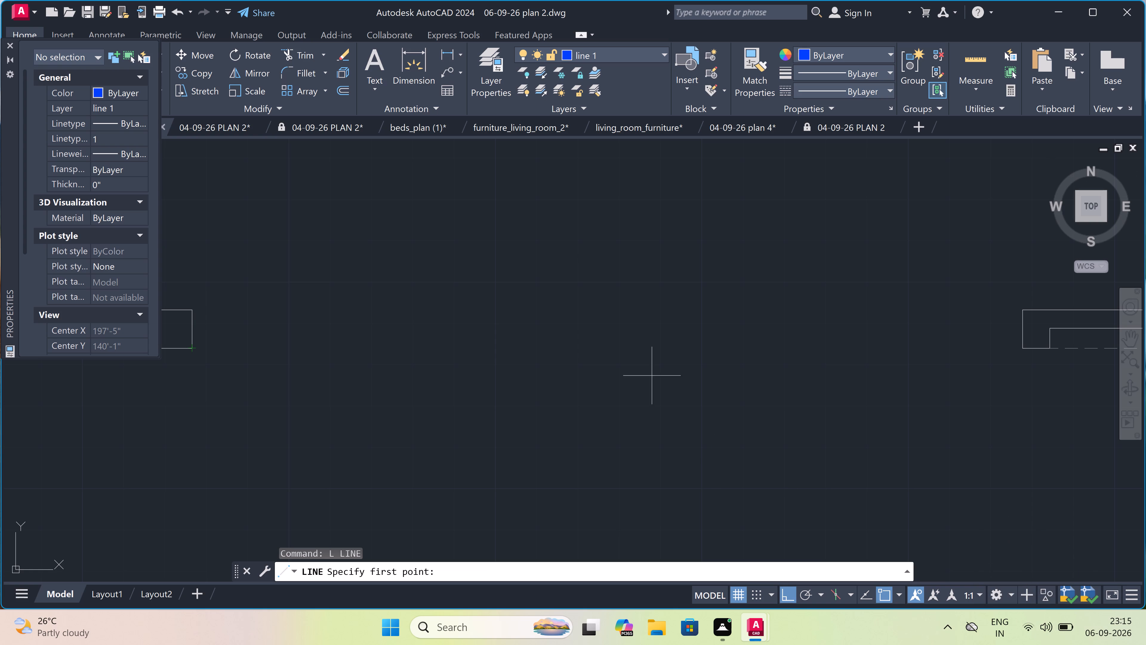
{"action": "scroll", "coordinate": [540, 243], "scroll_direction": "down", "scroll_amount": 3}
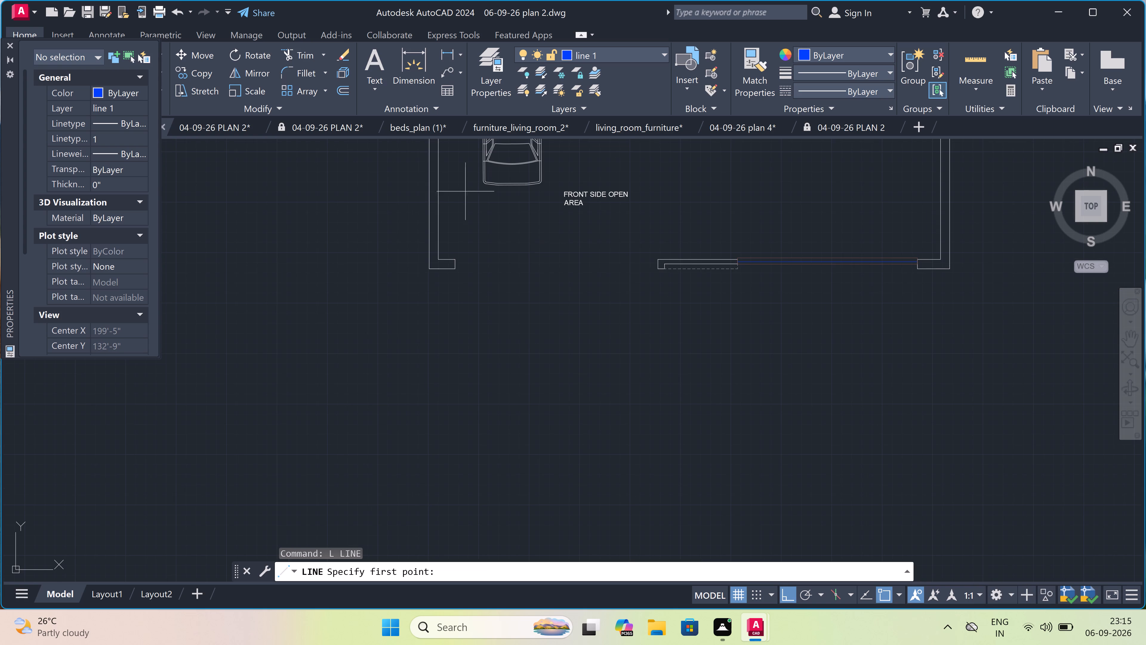
{"action": "scroll", "coordinate": [448, 254], "scroll_direction": "up", "scroll_amount": 3}
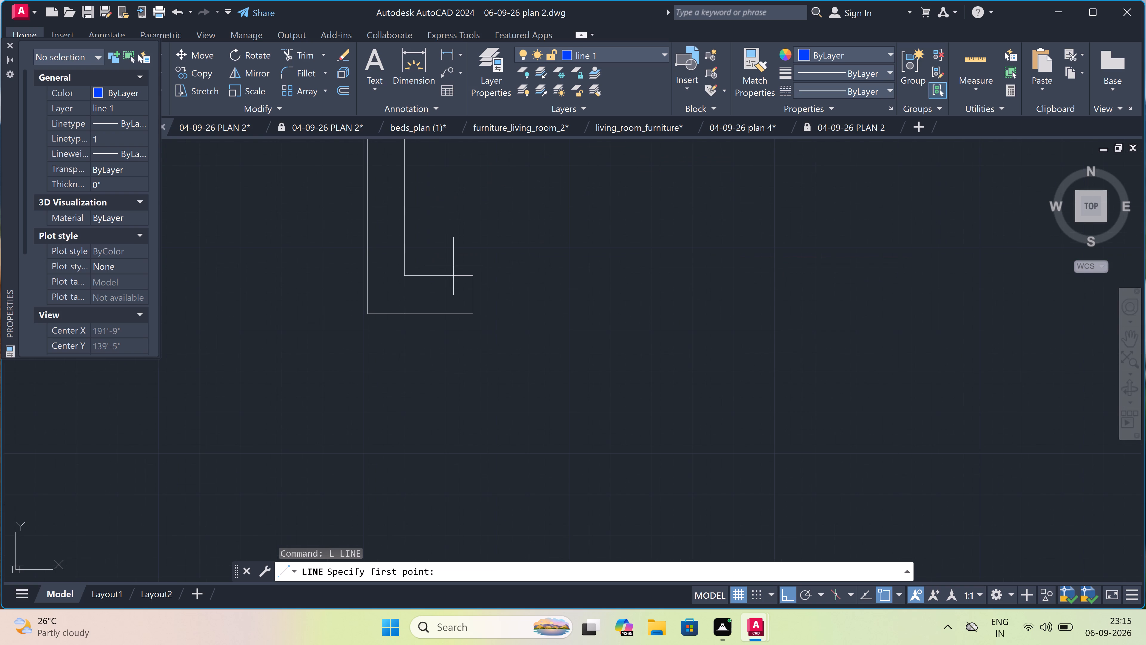
{"action": "scroll", "coordinate": [463, 290], "scroll_direction": "up", "scroll_amount": 1}
{"action": "scroll", "coordinate": [463, 289], "scroll_direction": "down", "scroll_amount": 2}
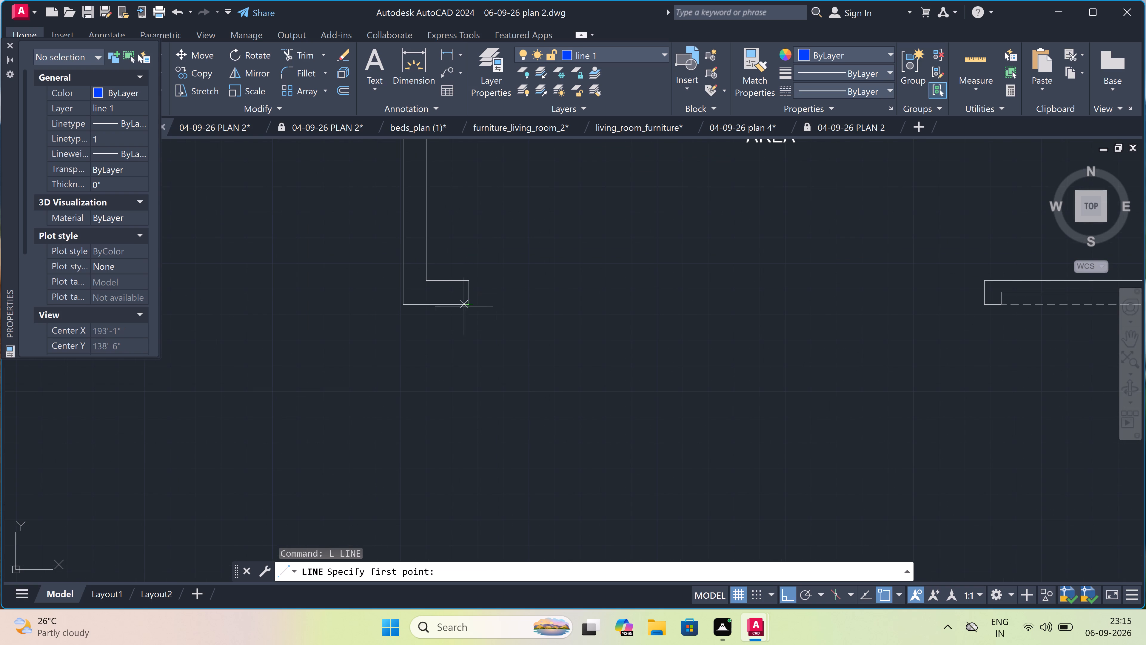
{"action": "left_click", "coordinate": [471, 303]}
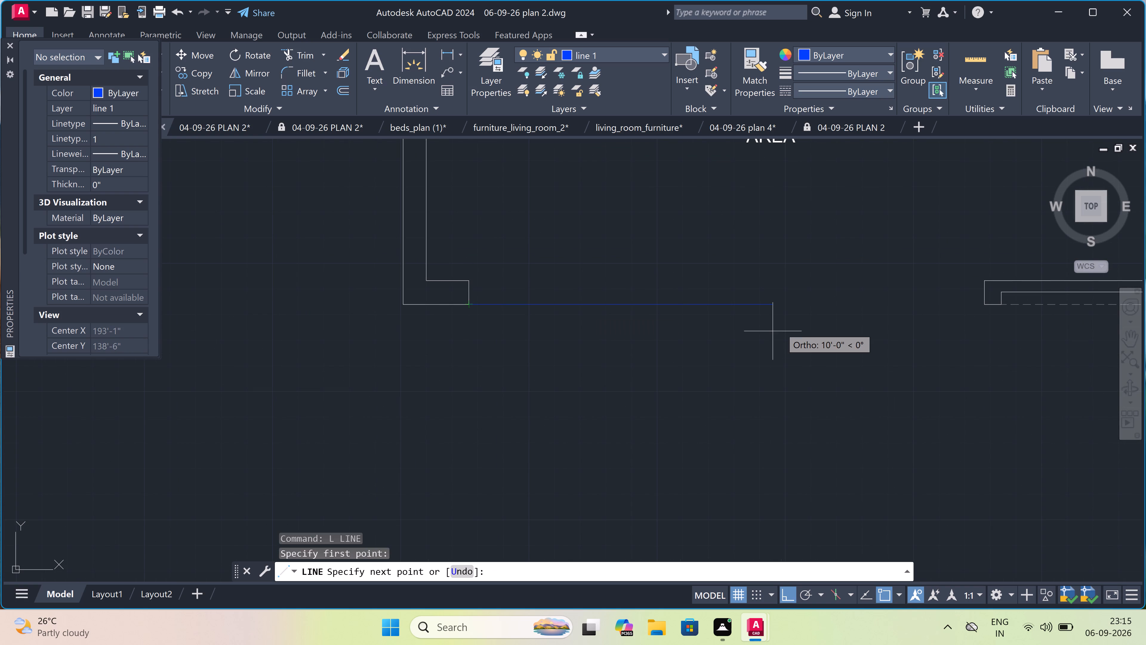
{"action": "scroll", "coordinate": [782, 326], "scroll_direction": "down", "scroll_amount": 3}
{"action": "scroll", "coordinate": [899, 322], "scroll_direction": "up", "scroll_amount": 3}
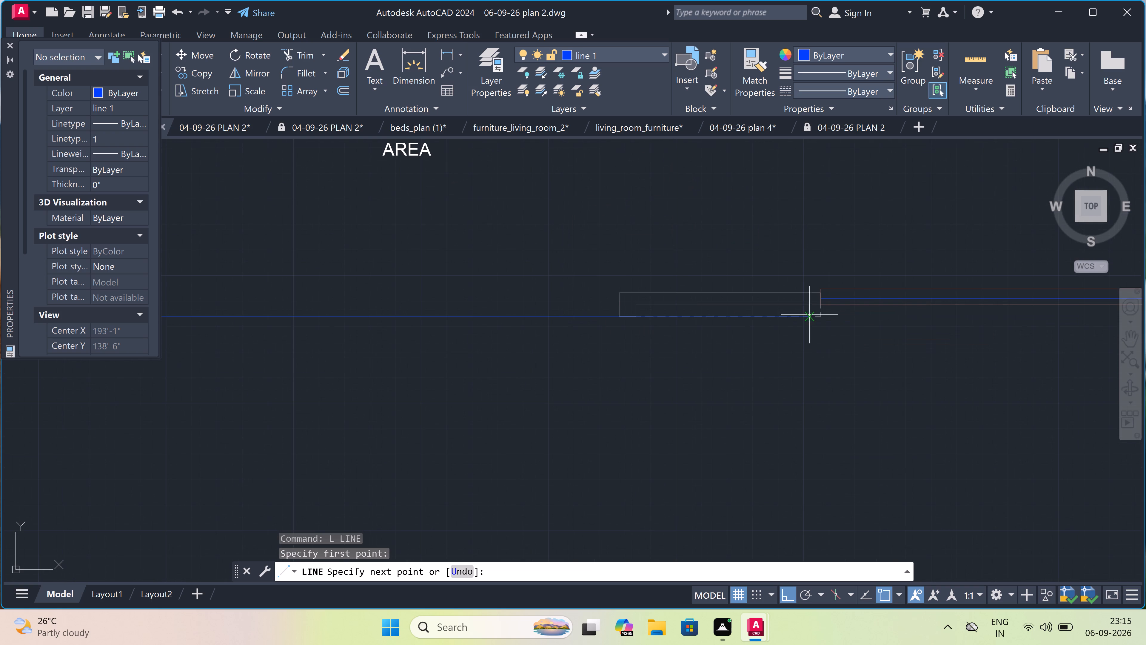
{"action": "scroll", "coordinate": [583, 317], "scroll_direction": "up", "scroll_amount": 2}
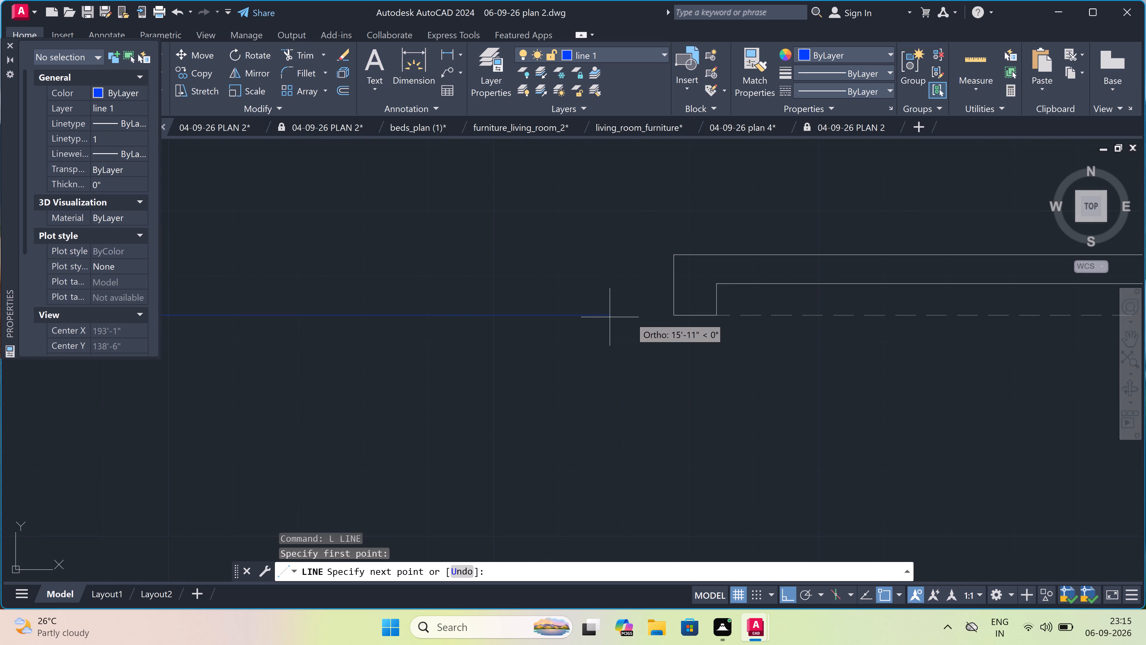
{"action": "left_click", "coordinate": [672, 316]}
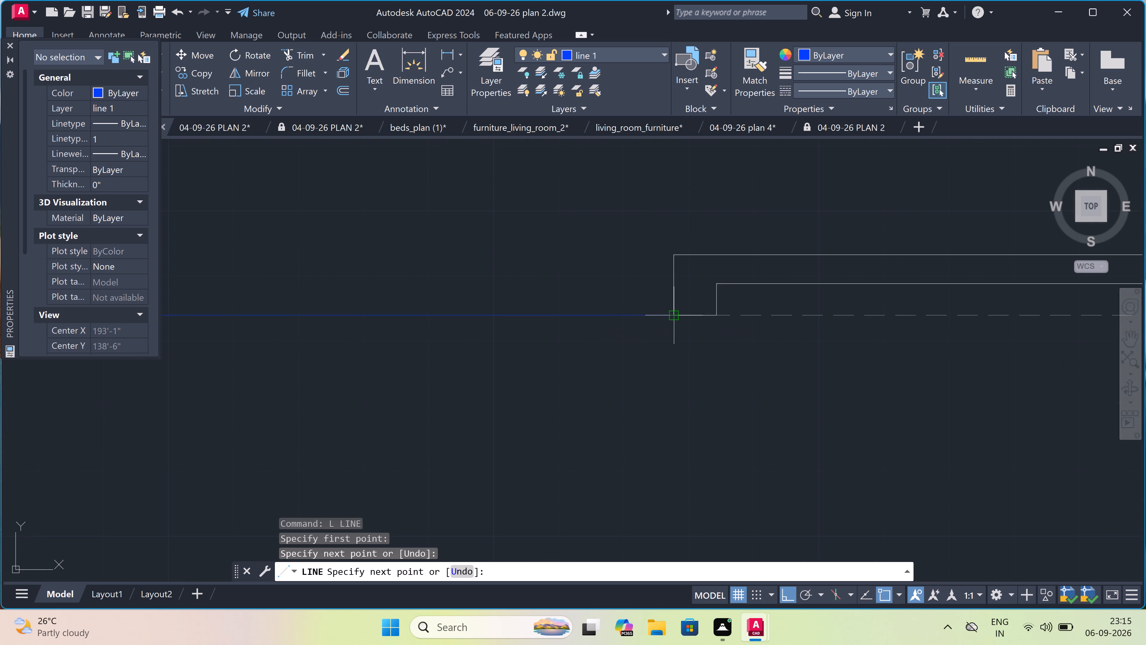
{"action": "key", "text": "Escape"}
Draw a second line on layer line 1 across the opening, just inside the first, between the left stub and the stepped end.
{"action": "scroll", "coordinate": [655, 336], "scroll_direction": "down", "scroll_amount": 2}
{"action": "scroll", "coordinate": [459, 327], "scroll_direction": "down", "scroll_amount": 3}
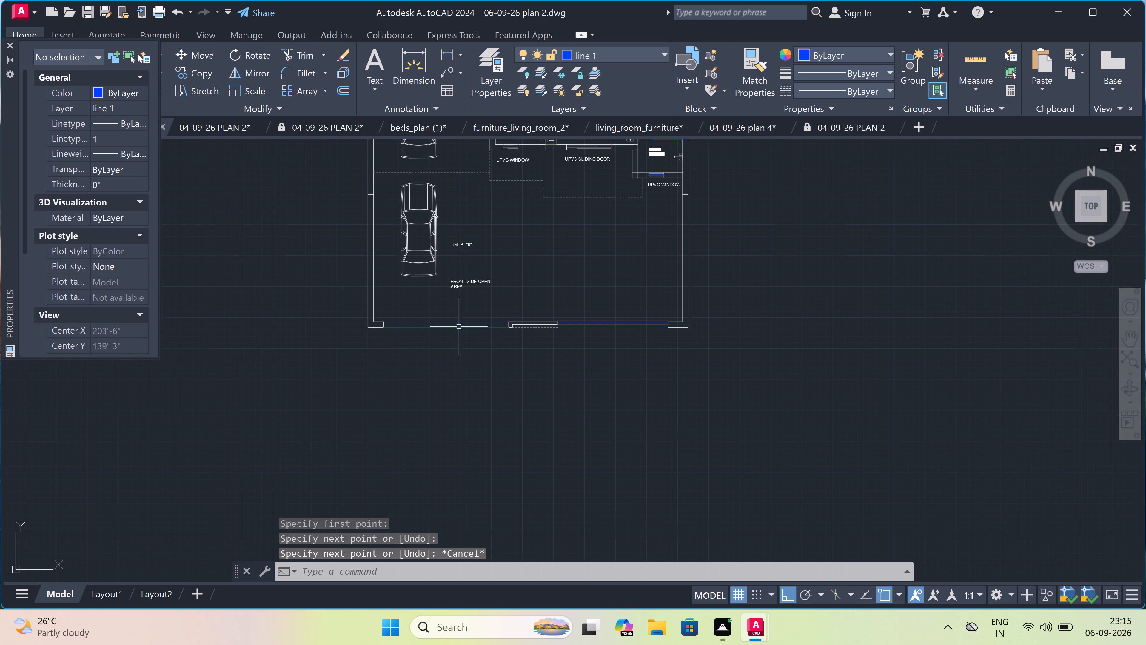
{"action": "scroll", "coordinate": [407, 316], "scroll_direction": "up", "scroll_amount": 2}
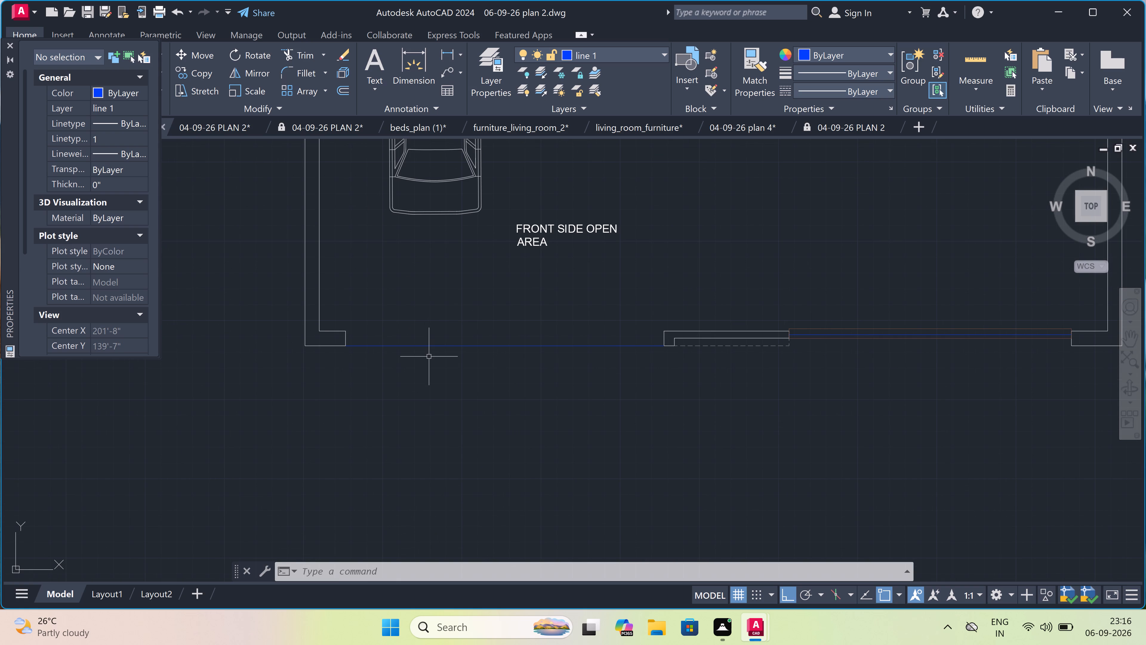
{"action": "scroll", "coordinate": [345, 355], "scroll_direction": "up", "scroll_amount": 3}
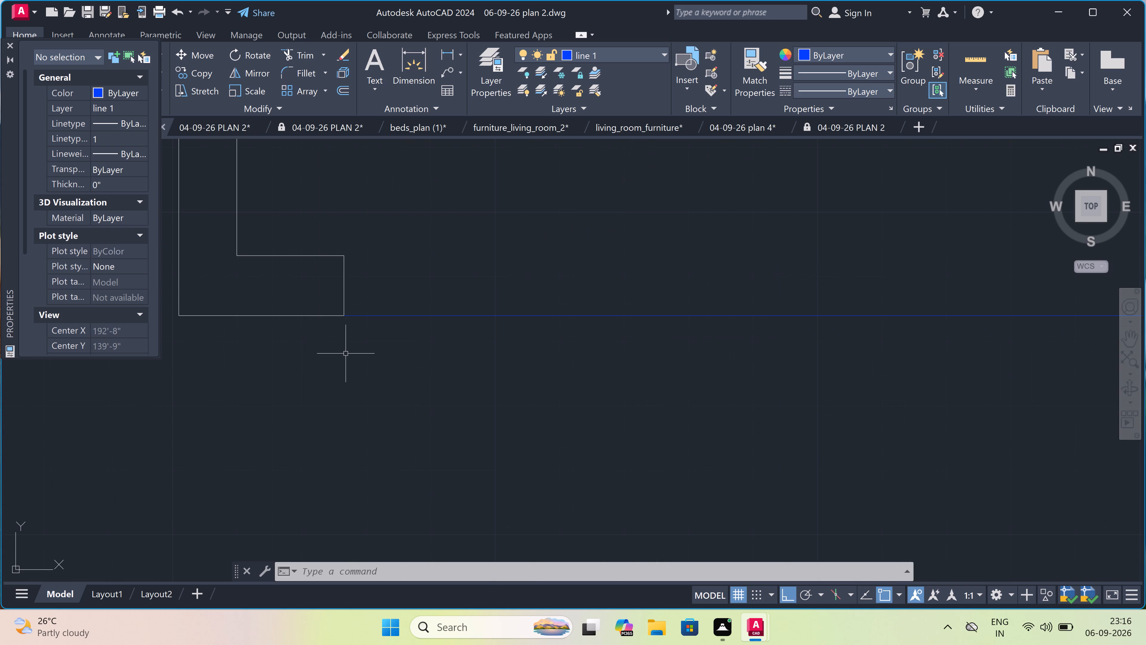
{"action": "scroll", "coordinate": [383, 296], "scroll_direction": "up", "scroll_amount": 2}
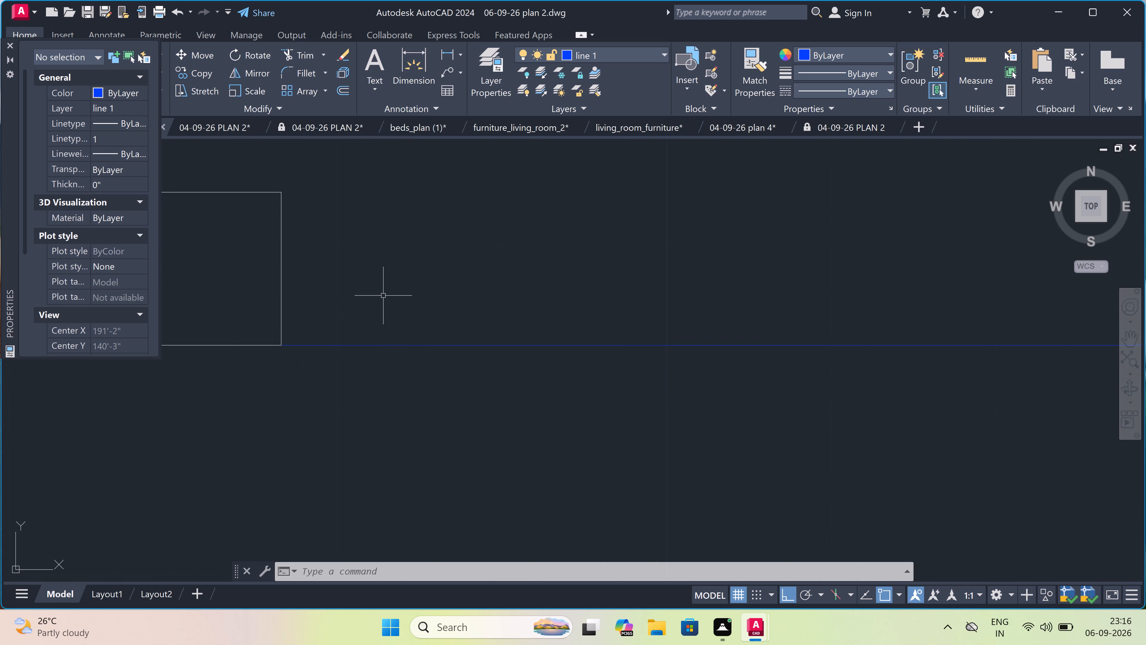
{"action": "type", "text": "L"}
{"action": "key", "text": "space"}
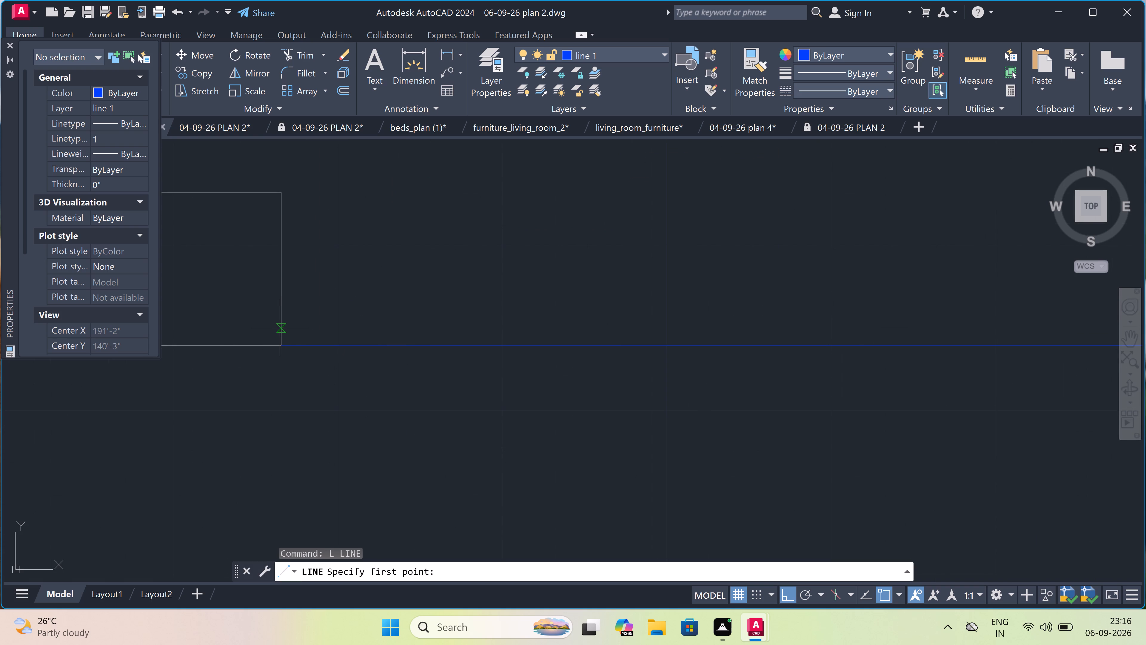
{"action": "left_click", "coordinate": [280, 326]}
{"action": "scroll", "coordinate": [539, 304], "scroll_direction": "down", "scroll_amount": 5}
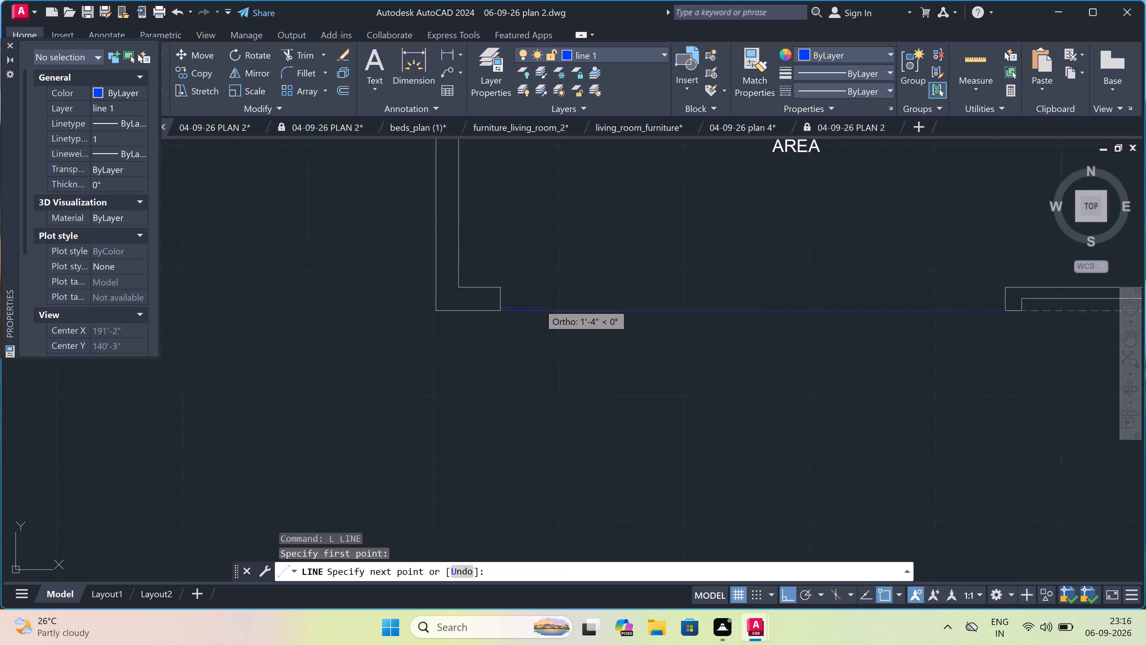
{"action": "scroll", "coordinate": [823, 309], "scroll_direction": "up", "scroll_amount": 2}
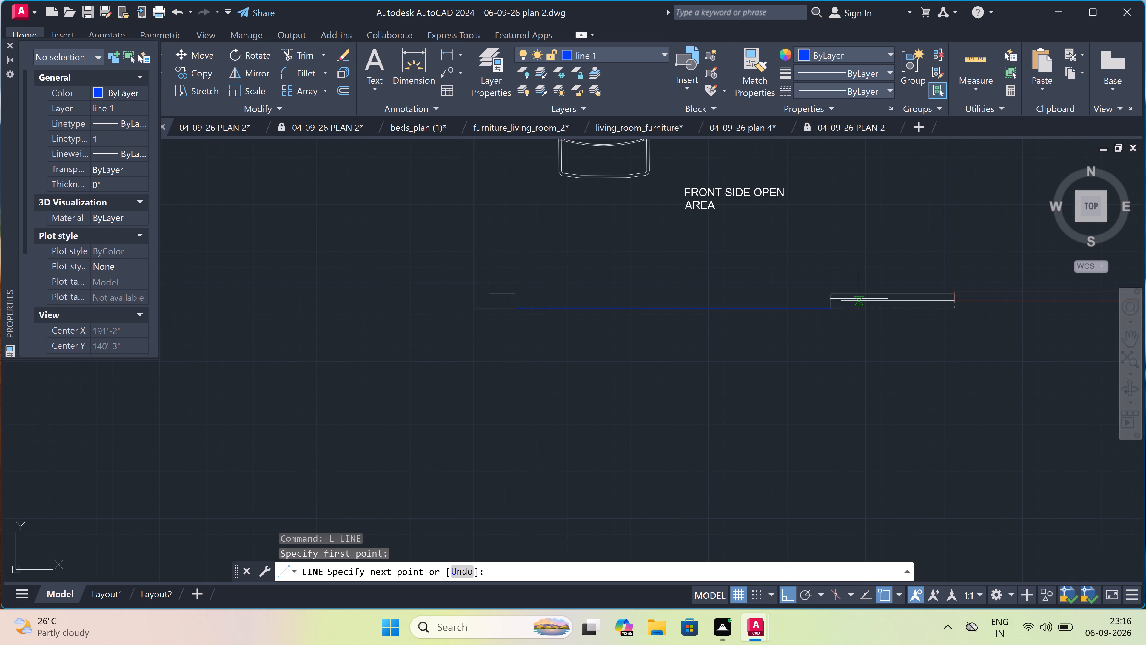
{"action": "scroll", "coordinate": [825, 307], "scroll_direction": "up", "scroll_amount": 2}
{"action": "scroll", "coordinate": [888, 268], "scroll_direction": "up", "scroll_amount": 4}
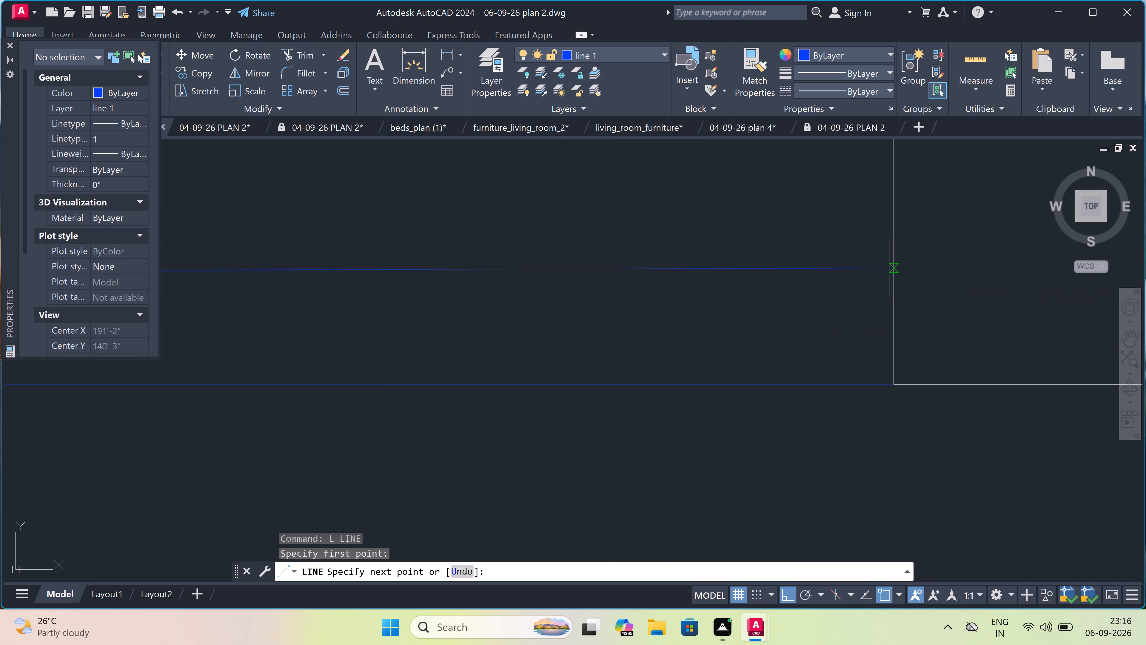
{"action": "scroll", "coordinate": [890, 268], "scroll_direction": "up", "scroll_amount": 3}
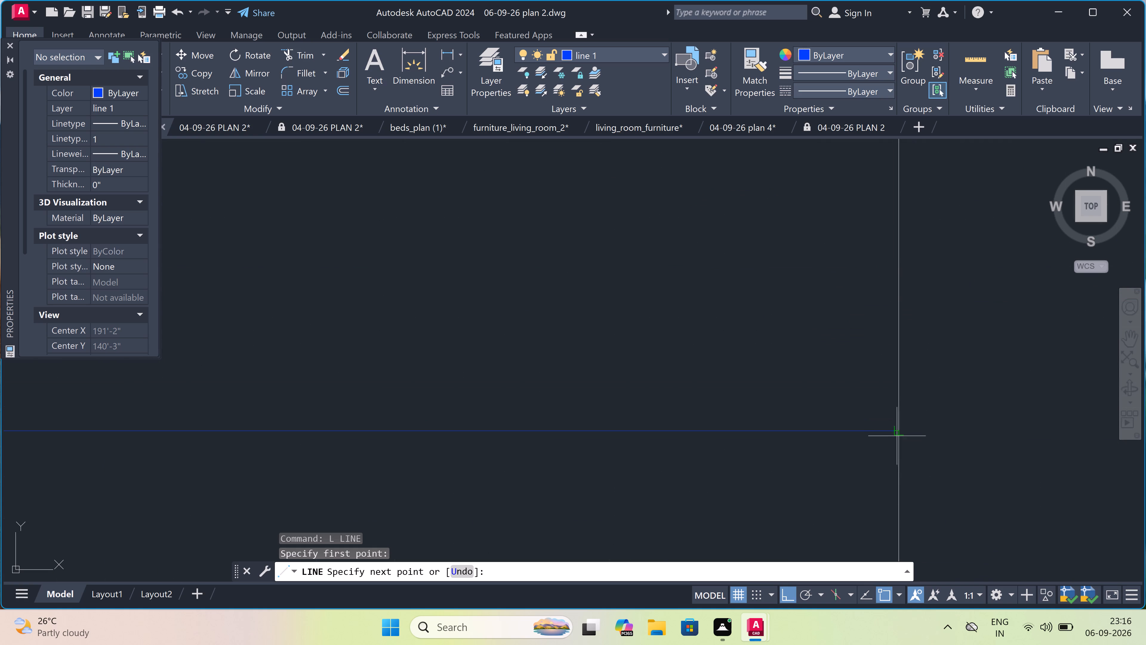
{"action": "left_click", "coordinate": [901, 432]}
{"action": "key", "text": "Escape"}
On layer 0, draw a rectangular pier about 1' wide across the blue lines in the wide opening, aligned with the left stub's faces.
{"action": "scroll", "coordinate": [902, 430], "scroll_direction": "down", "scroll_amount": 3}
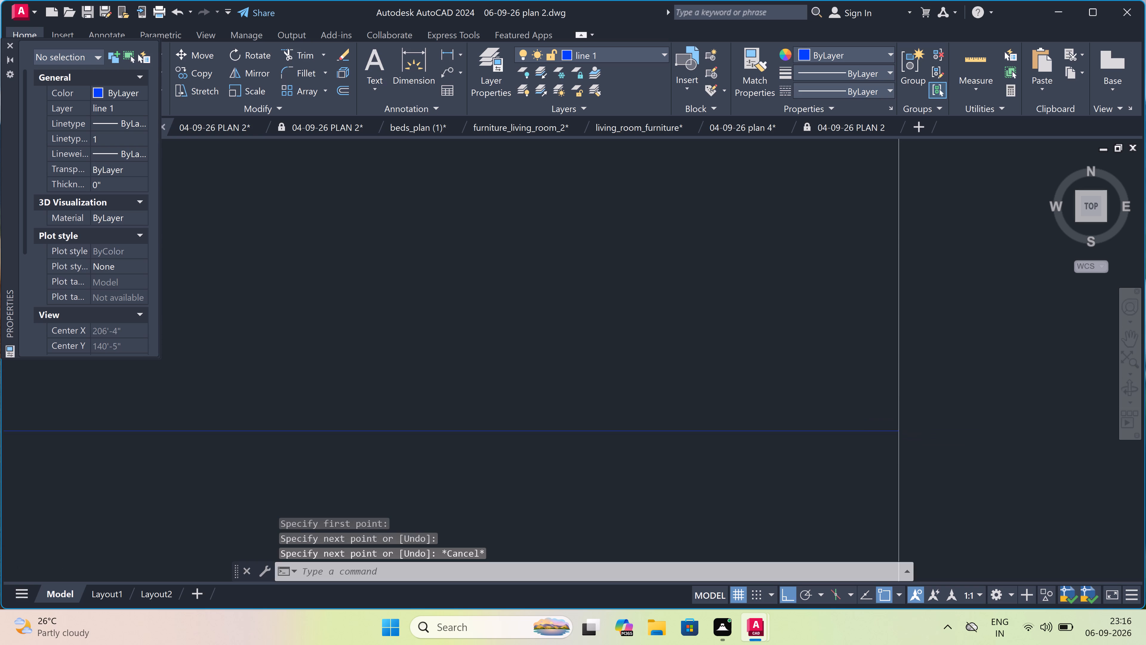
{"action": "scroll", "coordinate": [902, 430], "scroll_direction": "down", "scroll_amount": 9}
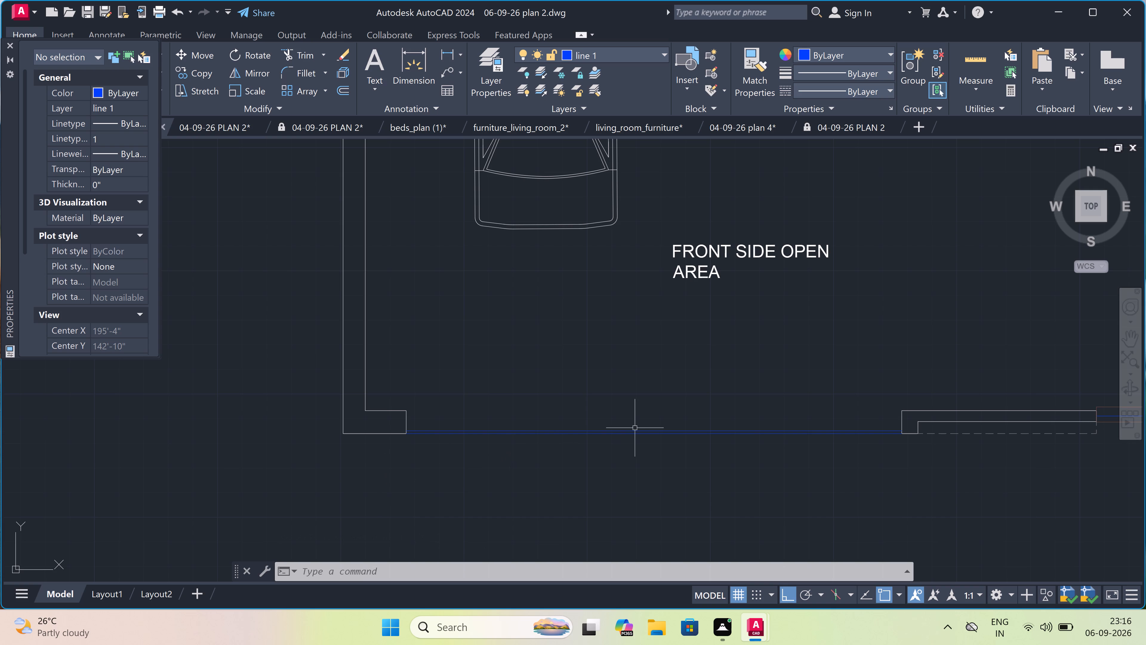
{"action": "scroll", "coordinate": [637, 428], "scroll_direction": "up", "scroll_amount": 1}
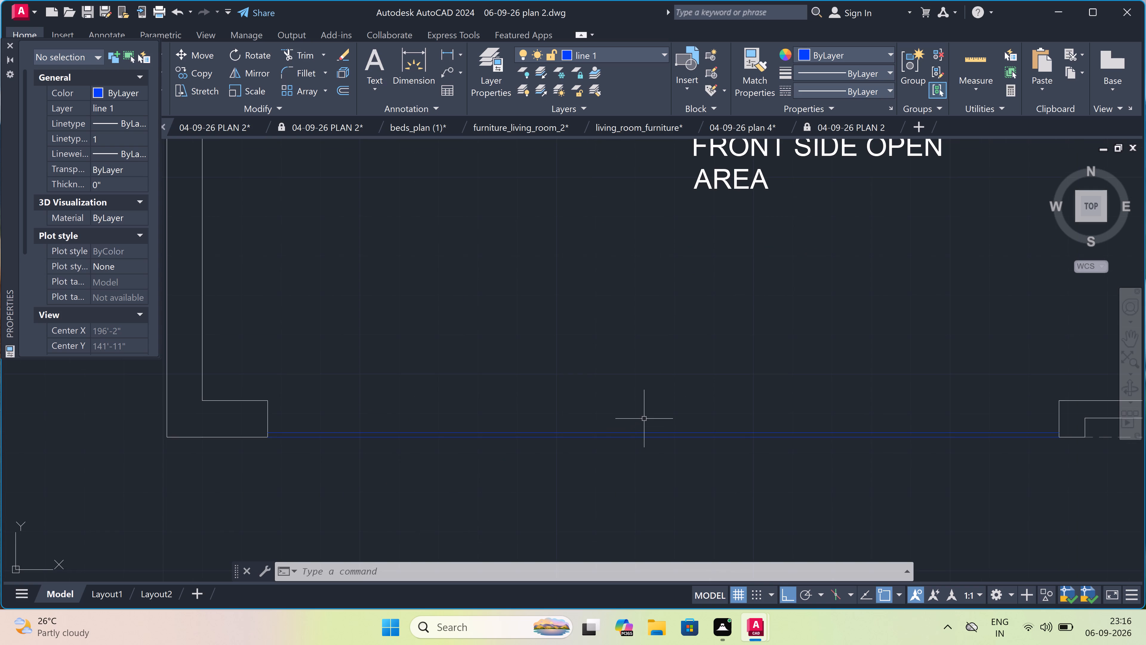
{"action": "left_click_drag", "start_coordinate": [598, 50], "coordinate": [602, 50]}
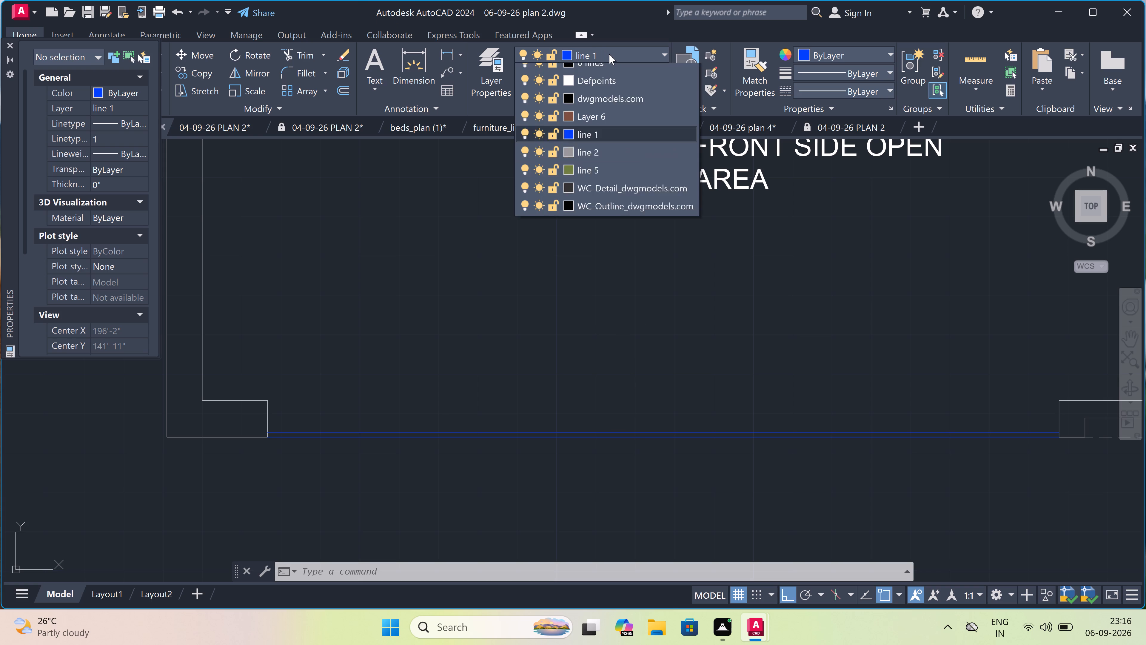
{"action": "left_click", "coordinate": [609, 69]}
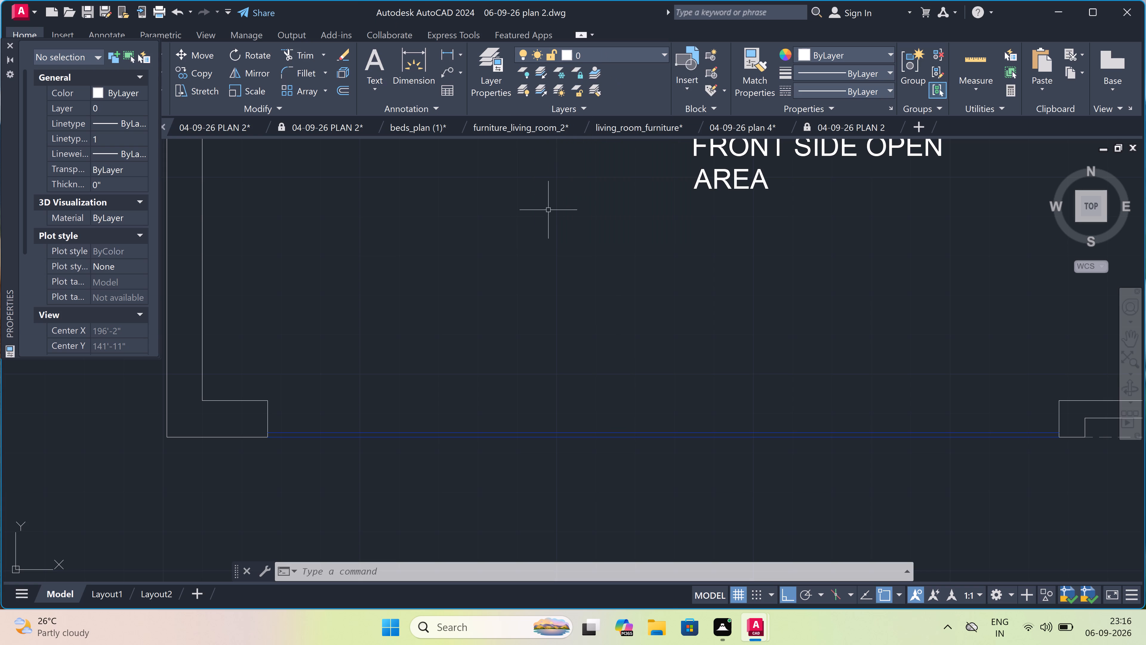
{"action": "type", "text": "L"}
{"action": "key", "text": "space"}
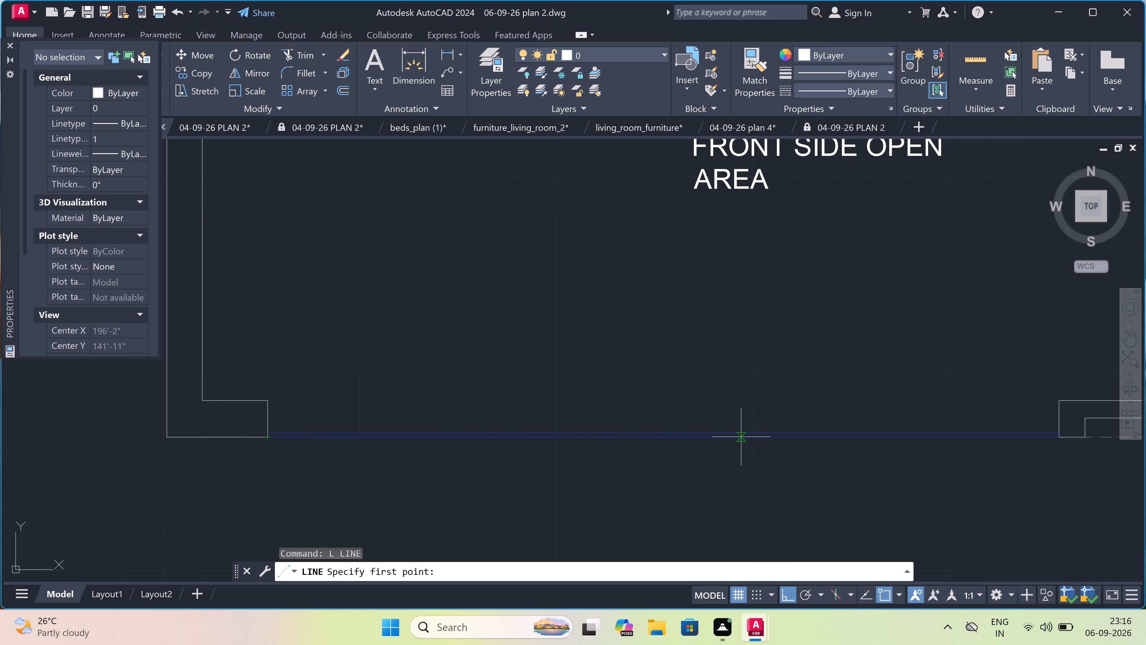
{"action": "left_click", "coordinate": [741, 437]}
{"action": "scroll", "coordinate": [703, 431], "scroll_direction": "up", "scroll_amount": 2}
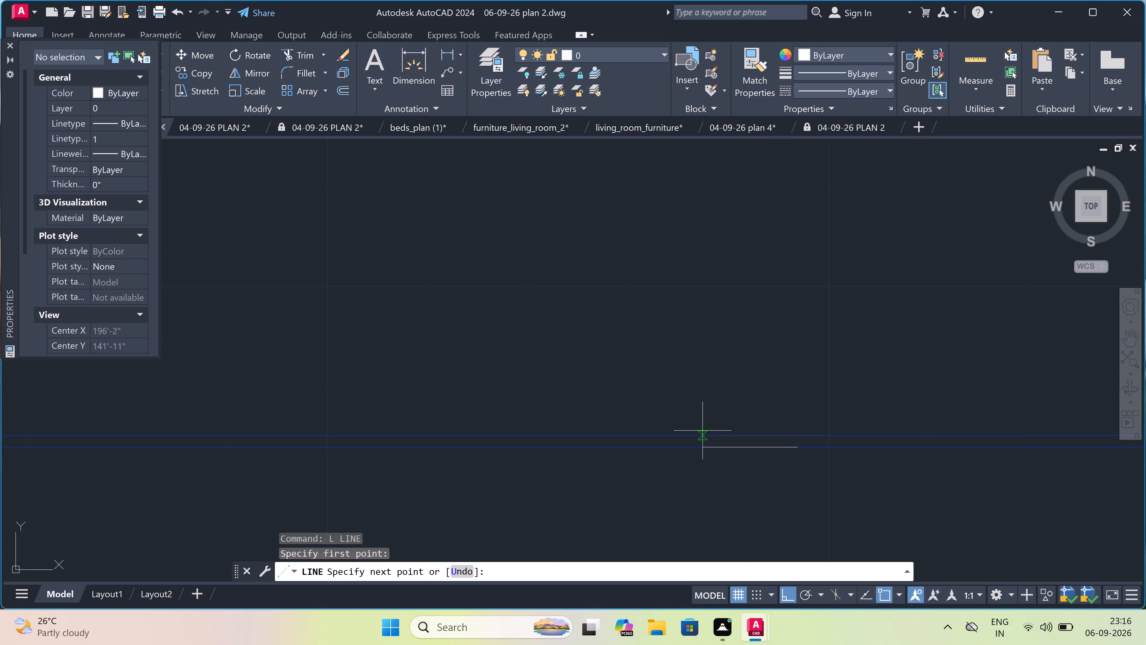
{"action": "scroll", "coordinate": [700, 437], "scroll_direction": "up", "scroll_amount": 1}
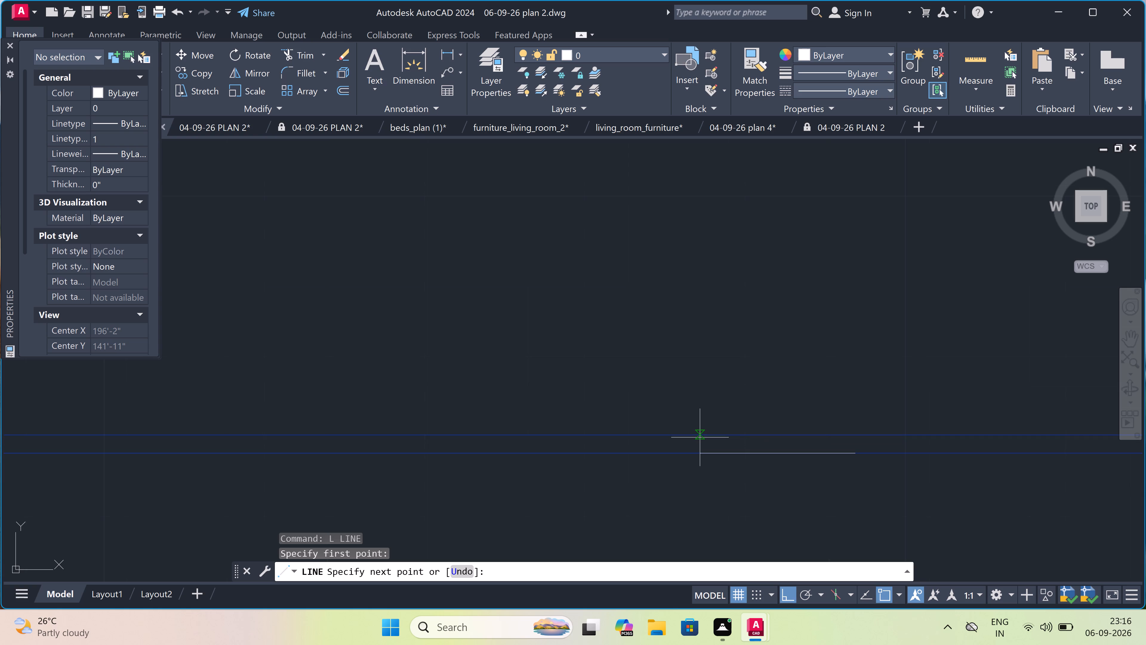
{"action": "scroll", "coordinate": [700, 437], "scroll_direction": "down", "scroll_amount": 3}
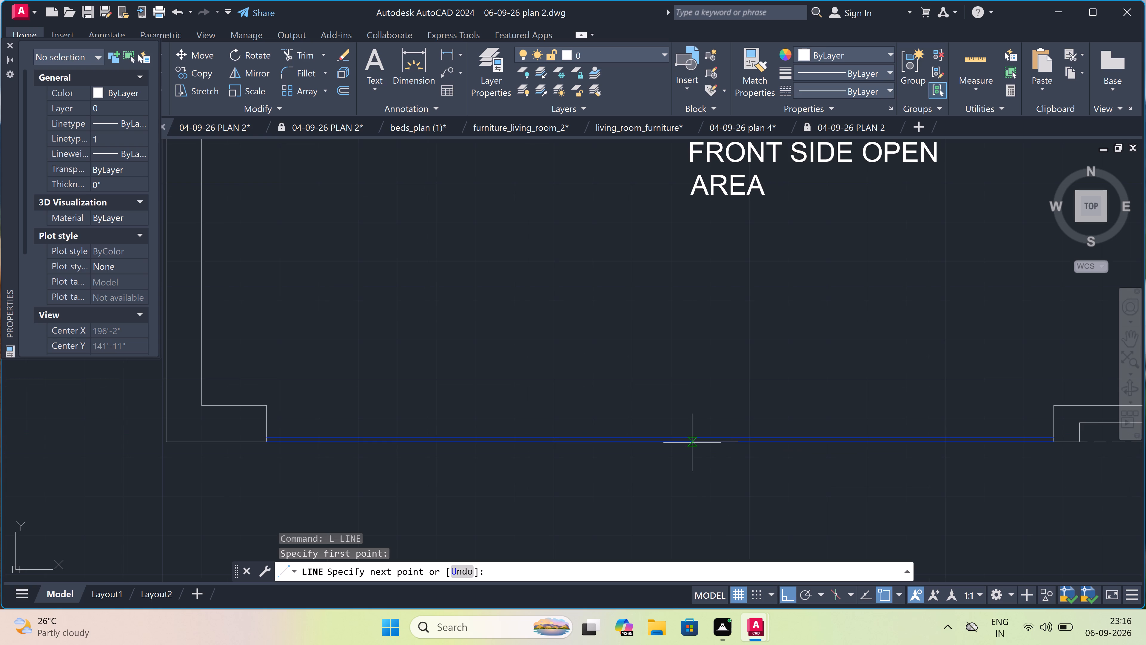
{"action": "left_click", "coordinate": [692, 443]}
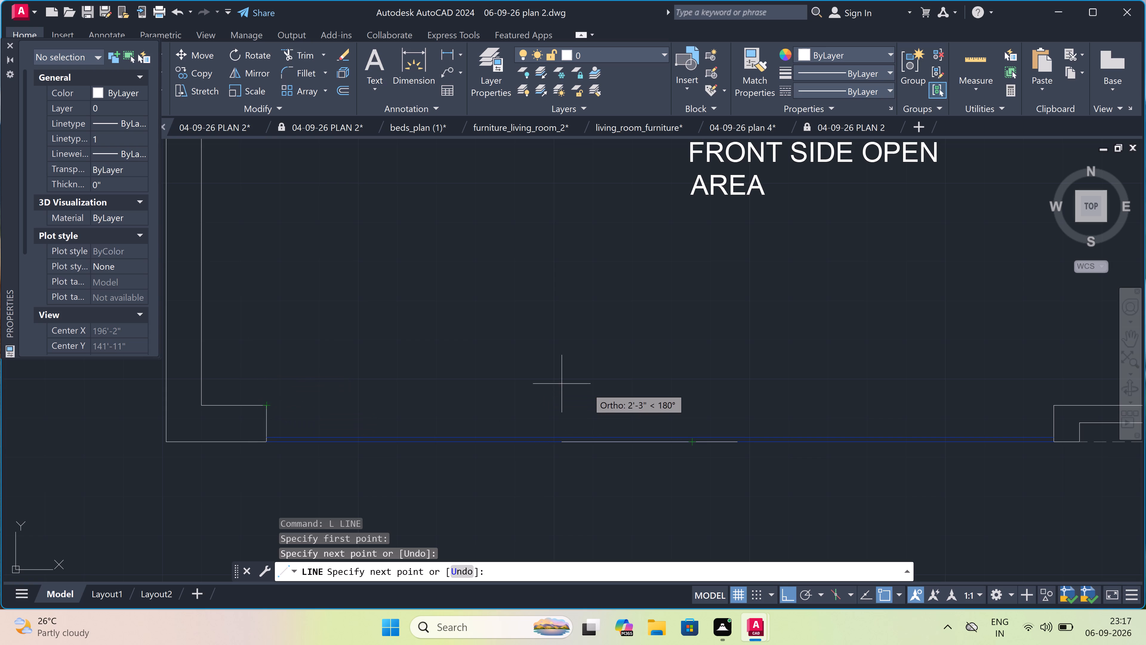
{"action": "left_click", "coordinate": [692, 406]}
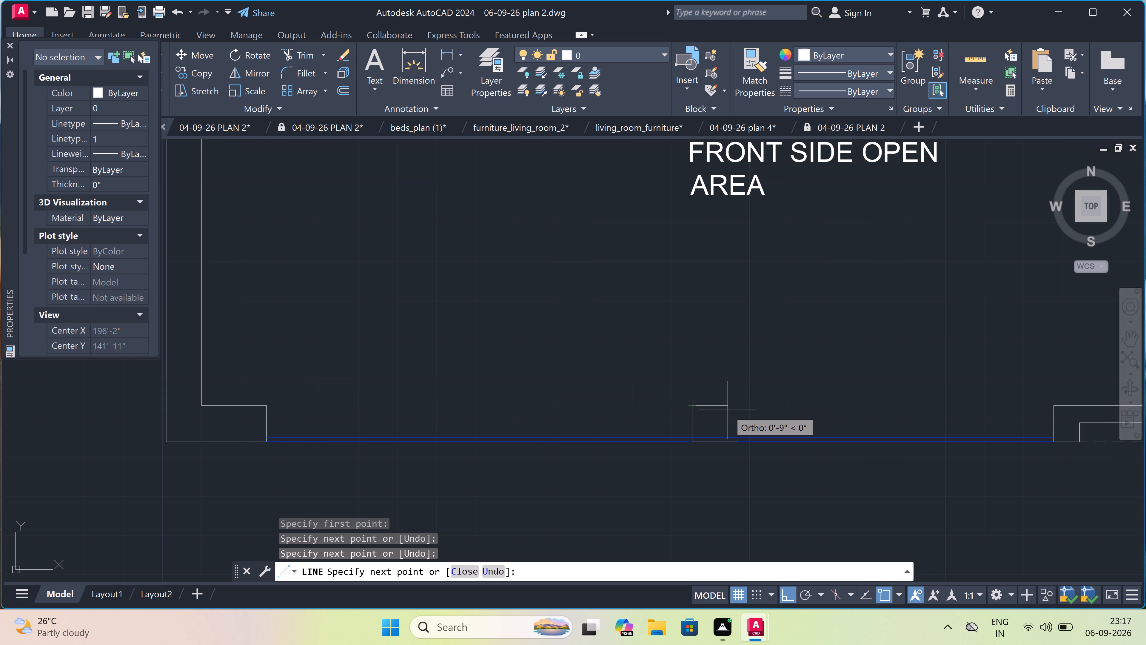
{"action": "scroll", "coordinate": [728, 409], "scroll_direction": "up", "scroll_amount": 2}
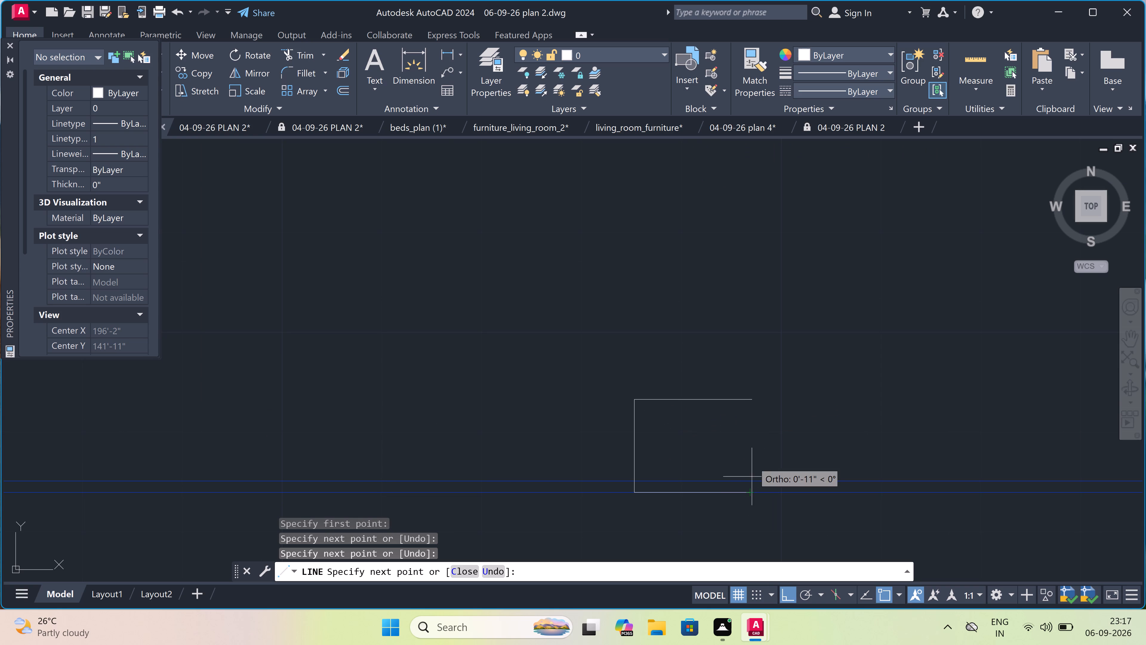
{"action": "left_click", "coordinate": [749, 400]}
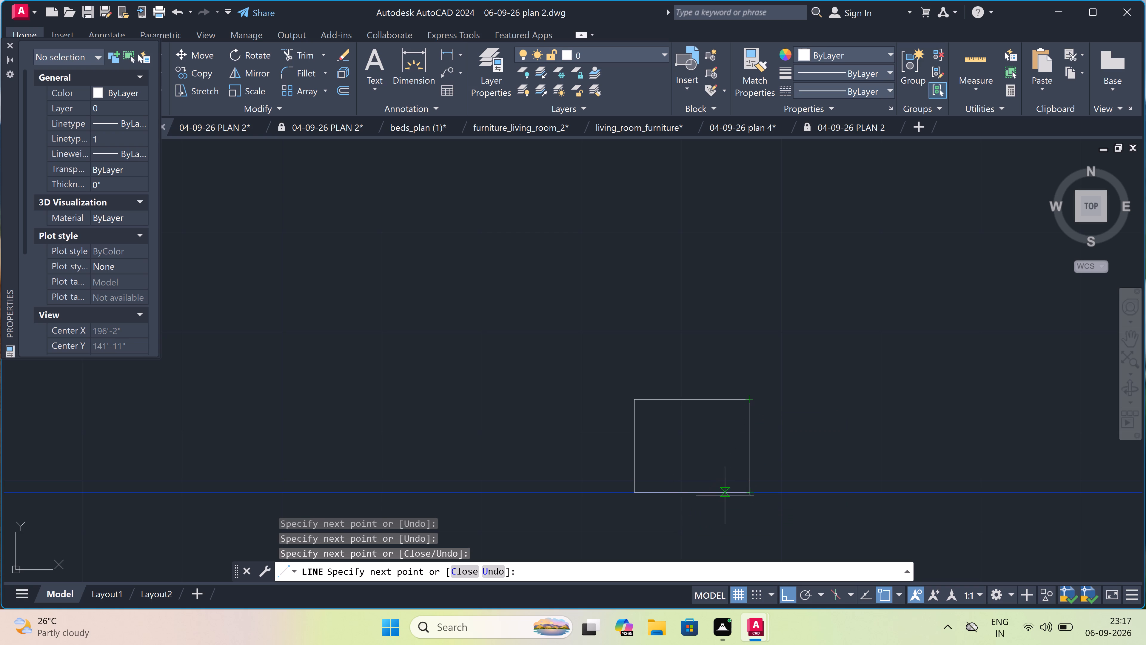
{"action": "scroll", "coordinate": [729, 495], "scroll_direction": "up", "scroll_amount": 4}
{"action": "left_click", "coordinate": [765, 508]}
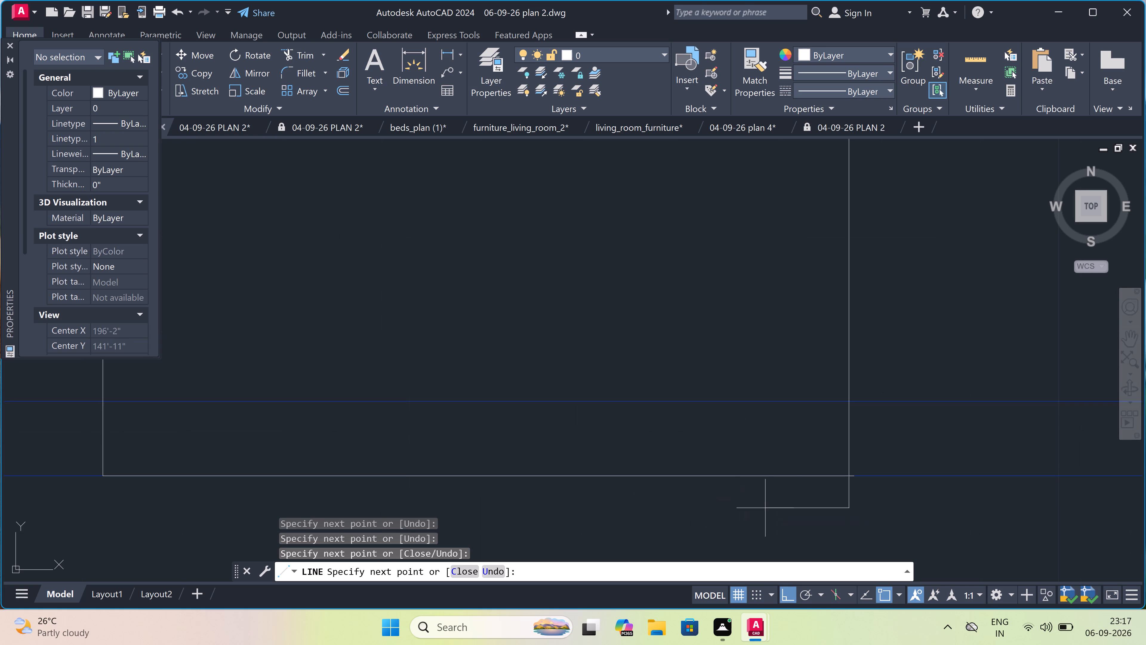
{"action": "key", "text": "Escape"}
Trim the blue lines inside the pier and the overshooting ends of its edges at the outer right corner.
{"action": "type", "text": "TR"}
{"action": "key", "text": "space"}
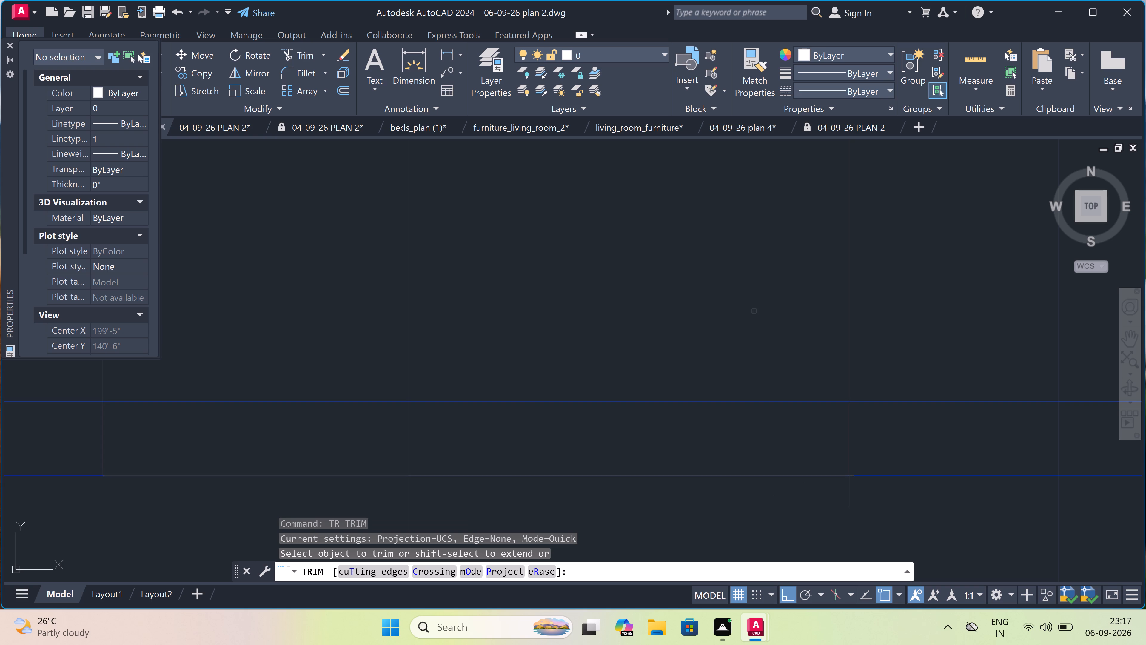
{"action": "left_click_drag", "start_coordinate": [749, 309], "coordinate": [740, 310]}
{"action": "left_click", "coordinate": [654, 423]}
{"action": "scroll", "coordinate": [657, 417], "scroll_direction": "down", "scroll_amount": 3}
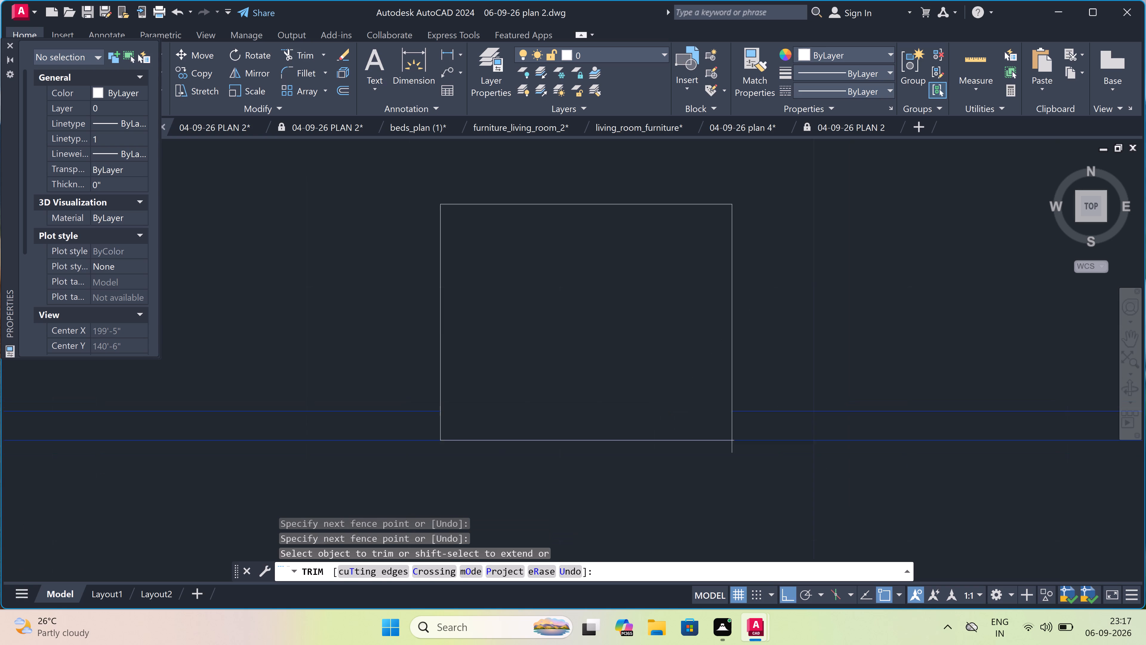
{"action": "scroll", "coordinate": [710, 446], "scroll_direction": "up", "scroll_amount": 3}
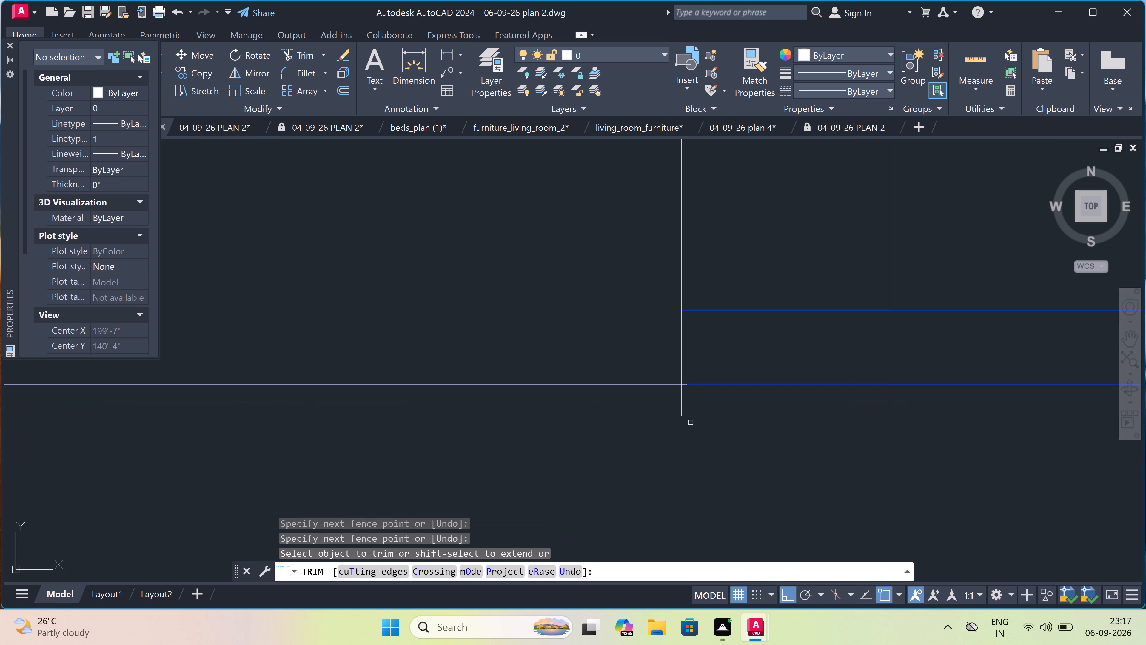
{"action": "scroll", "coordinate": [669, 405], "scroll_direction": "up", "scroll_amount": 4}
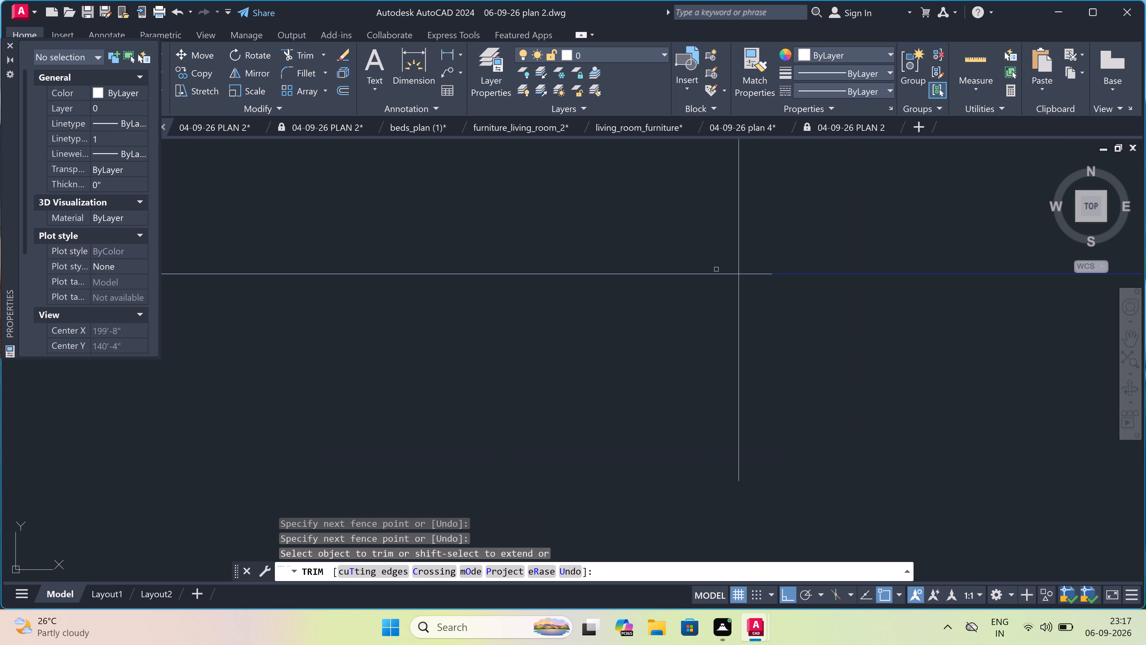
{"action": "scroll", "coordinate": [750, 274], "scroll_direction": "up", "scroll_amount": 2}
{"action": "left_click", "coordinate": [749, 274]}
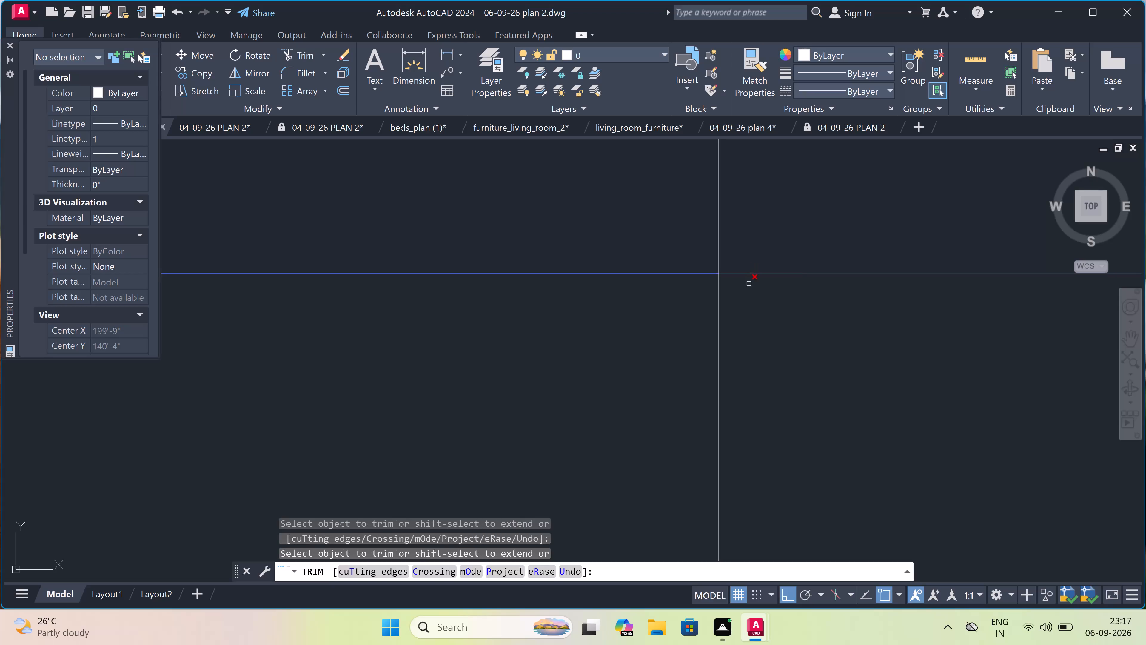
{"action": "left_click", "coordinate": [747, 309]}
{"action": "left_click", "coordinate": [633, 356]}
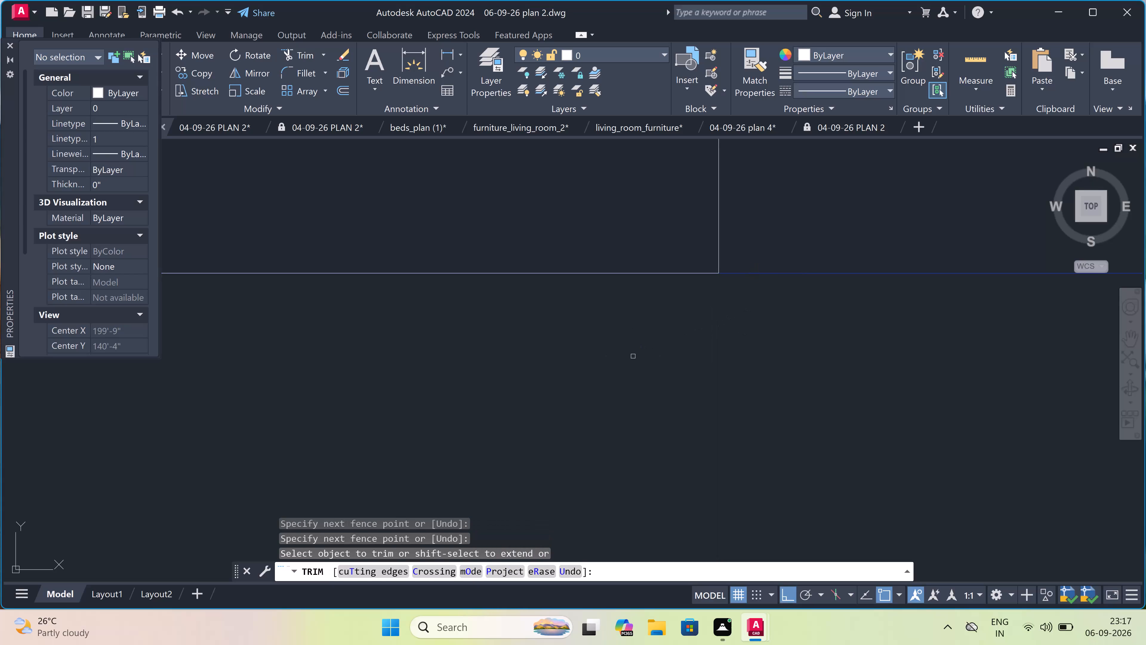
{"action": "key", "text": "Escape"}
Add the multiline text "4' GATE" just inside the opening between the pier and the stepped wall end.
{"action": "scroll", "coordinate": [634, 357], "scroll_direction": "down", "scroll_amount": 7}
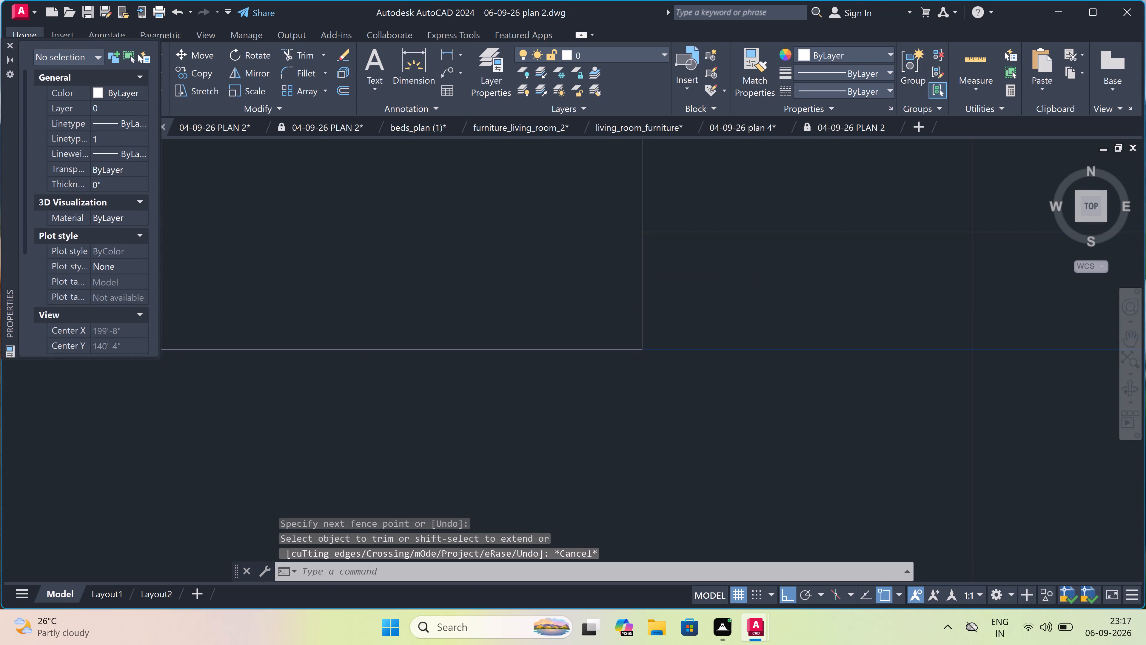
{"action": "scroll", "coordinate": [634, 357], "scroll_direction": "down", "scroll_amount": 8}
{"action": "scroll", "coordinate": [629, 394], "scroll_direction": "down", "scroll_amount": 1}
{"action": "scroll", "coordinate": [629, 394], "scroll_direction": "up", "scroll_amount": 3}
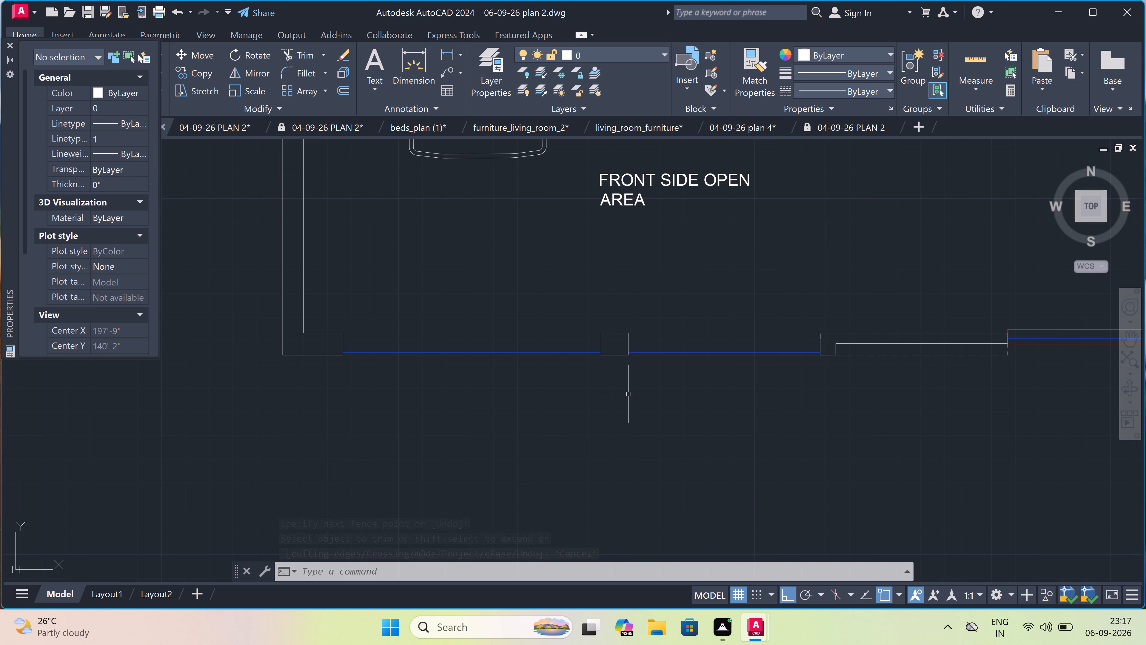
{"action": "type", "text": "MT"}
{"action": "key", "text": "space"}
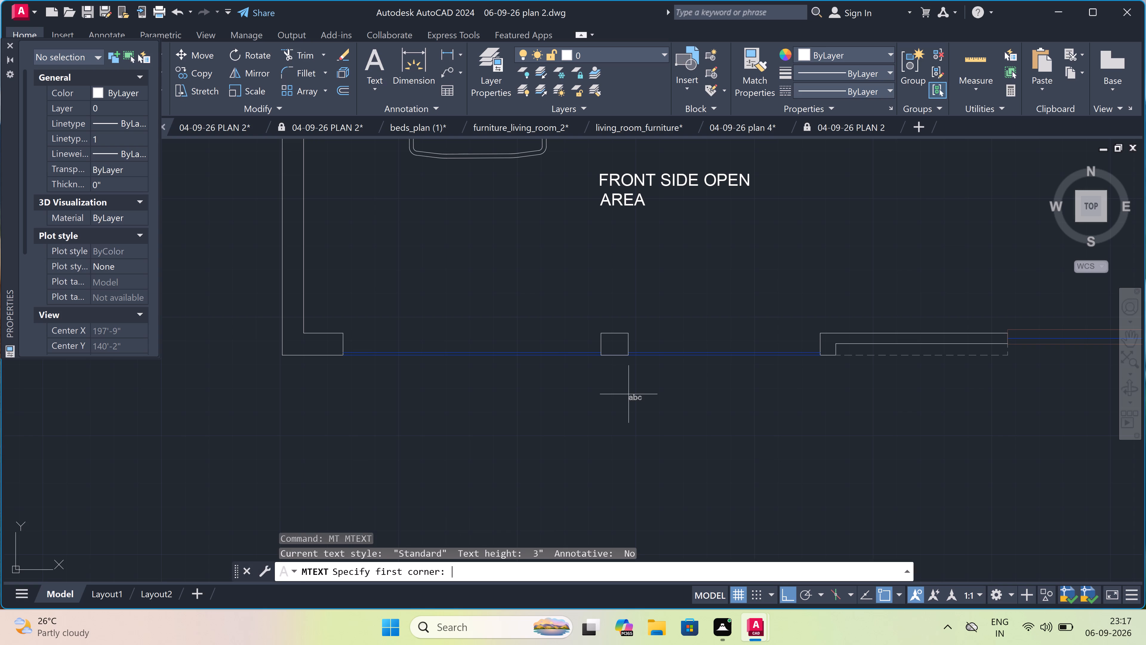
{"action": "left_click", "coordinate": [646, 302]}
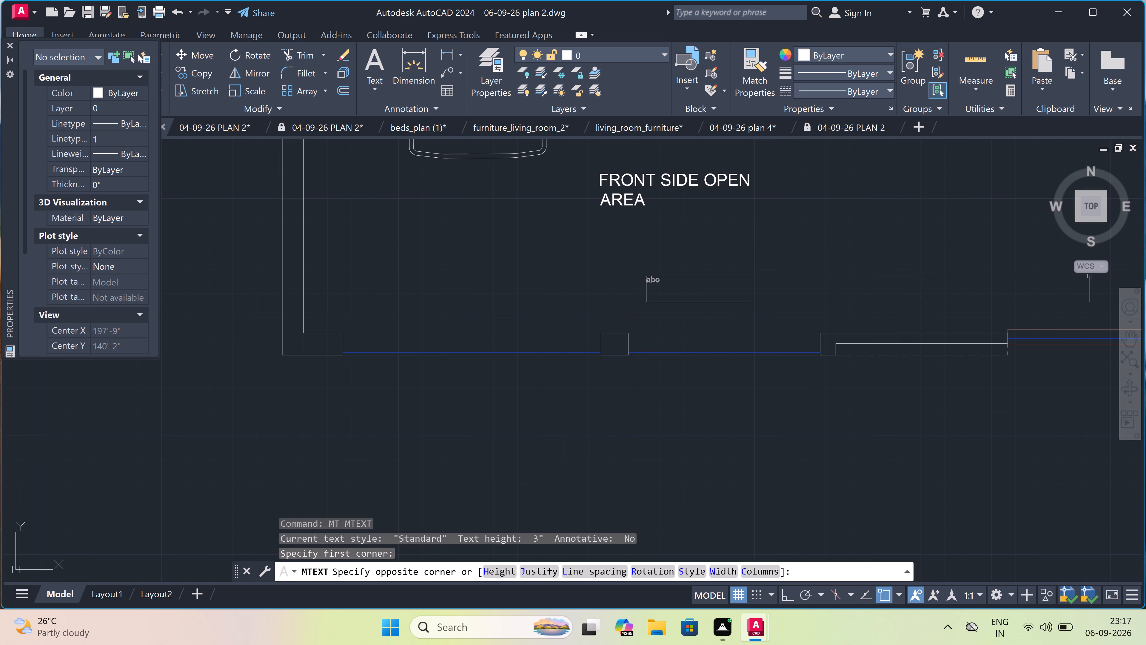
{"action": "left_click", "coordinate": [1090, 276]}
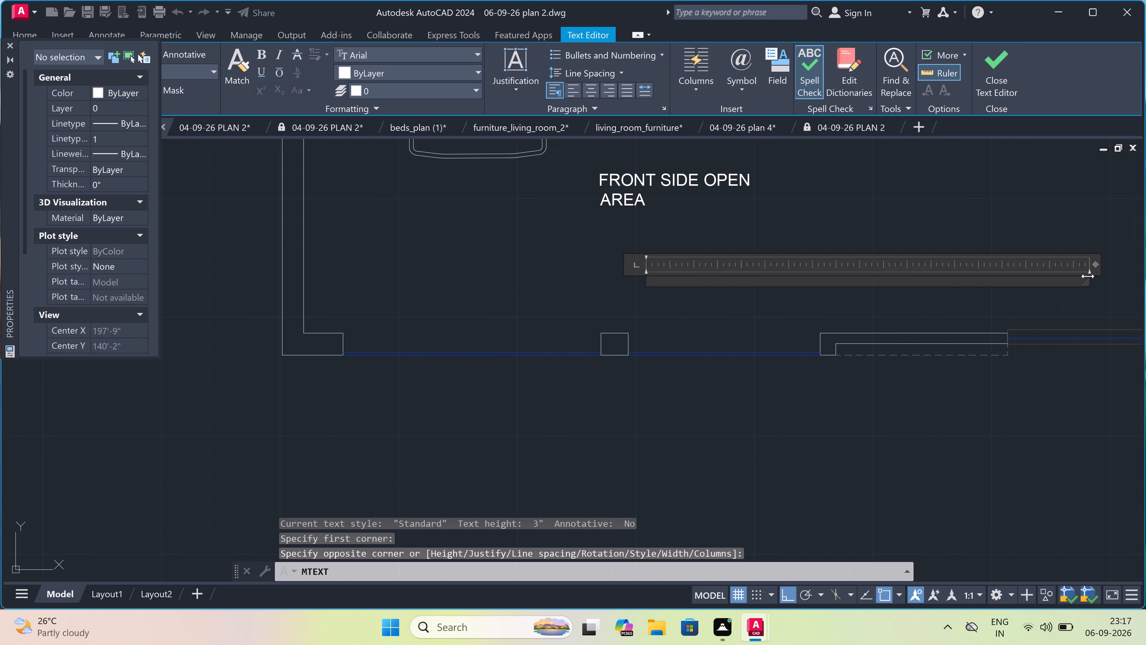
{"action": "key", "text": "4"}
{"action": "key", "text": "apostrophe"}
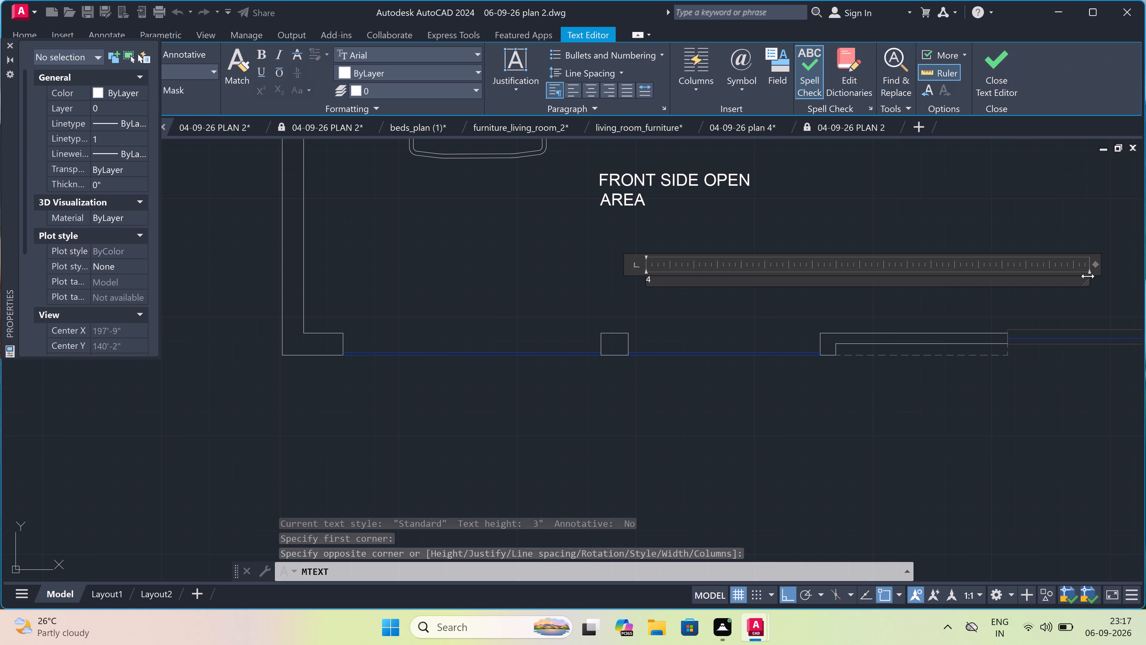
{"action": "key", "text": "space"}
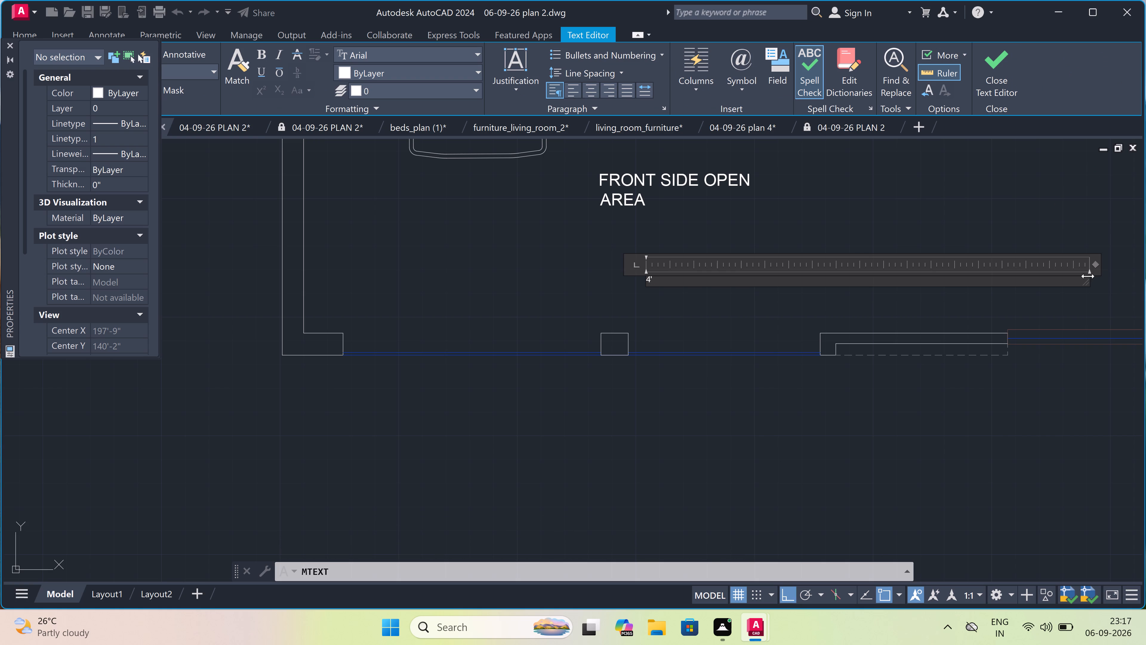
{"action": "type", "text": "GATE"}
{"action": "double_click", "coordinate": [517, 308]}
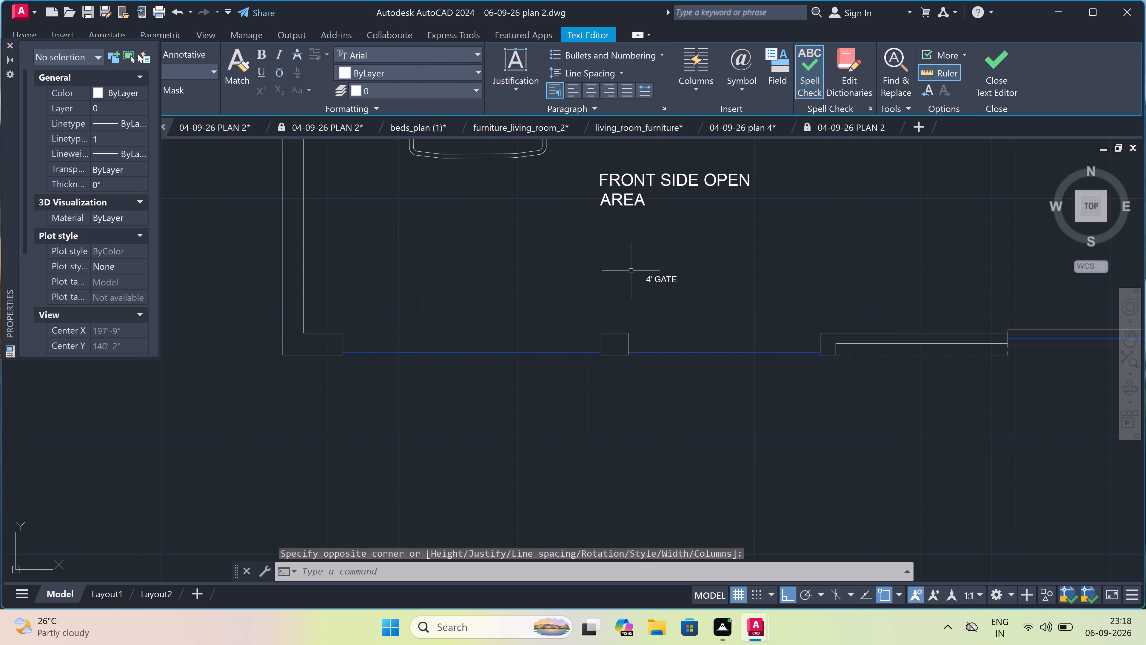
Set the "4' GATE" label's text height to 5".
{"action": "left_click", "coordinate": [654, 279]}
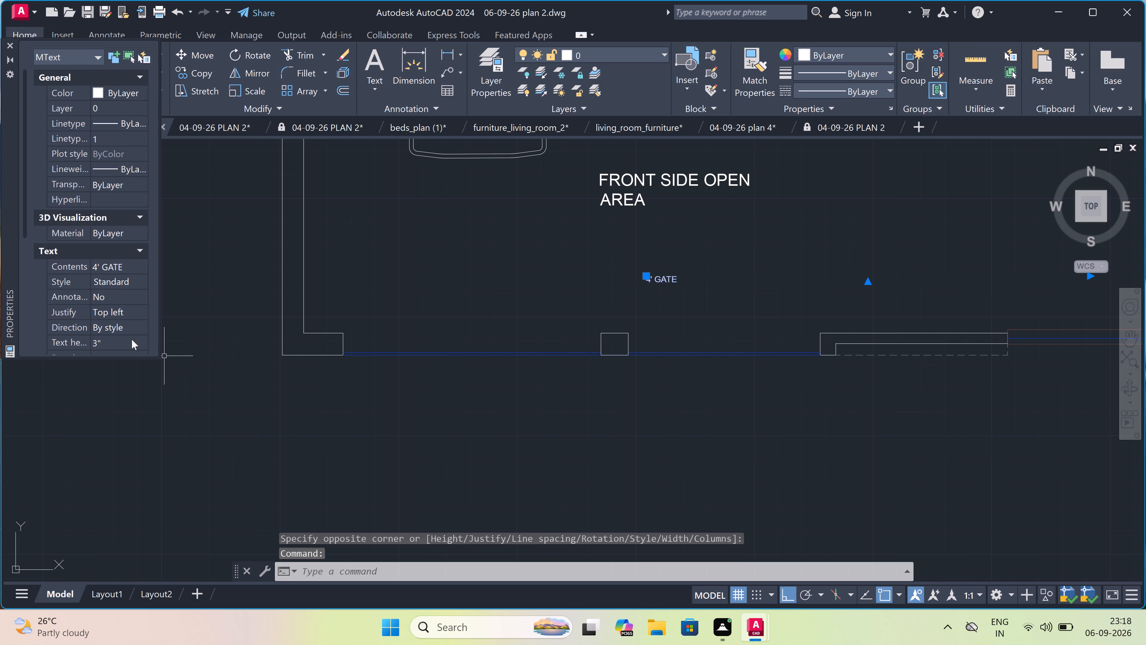
{"action": "left_click", "coordinate": [131, 339]}
{"action": "key", "text": "BackSpace"}
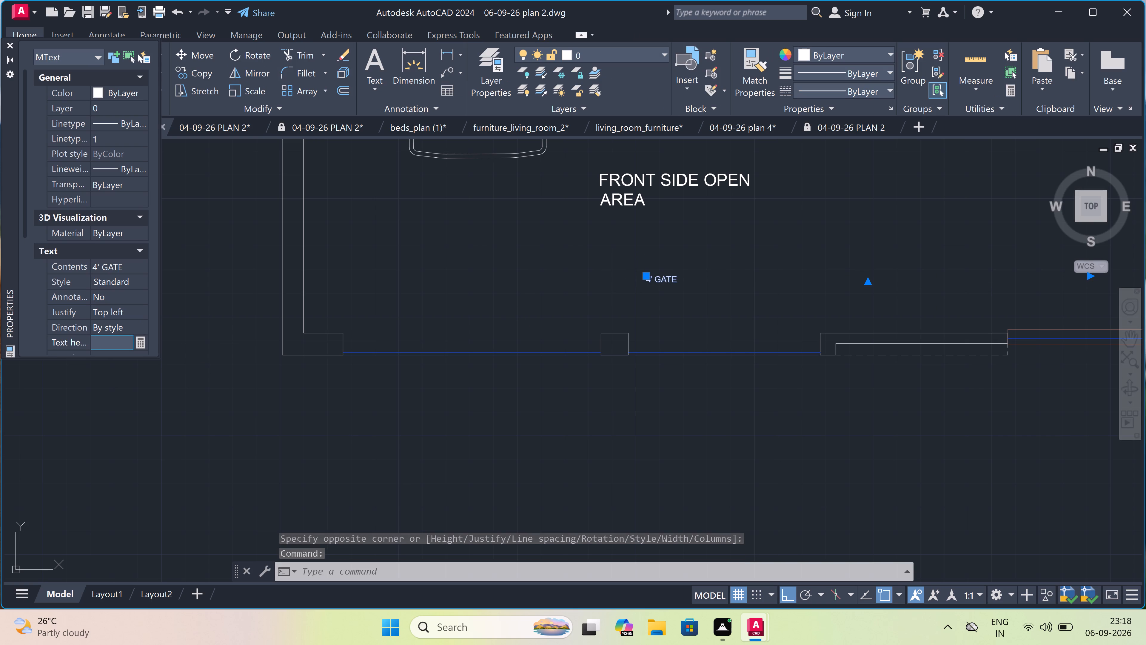
{"action": "key", "text": "5"}
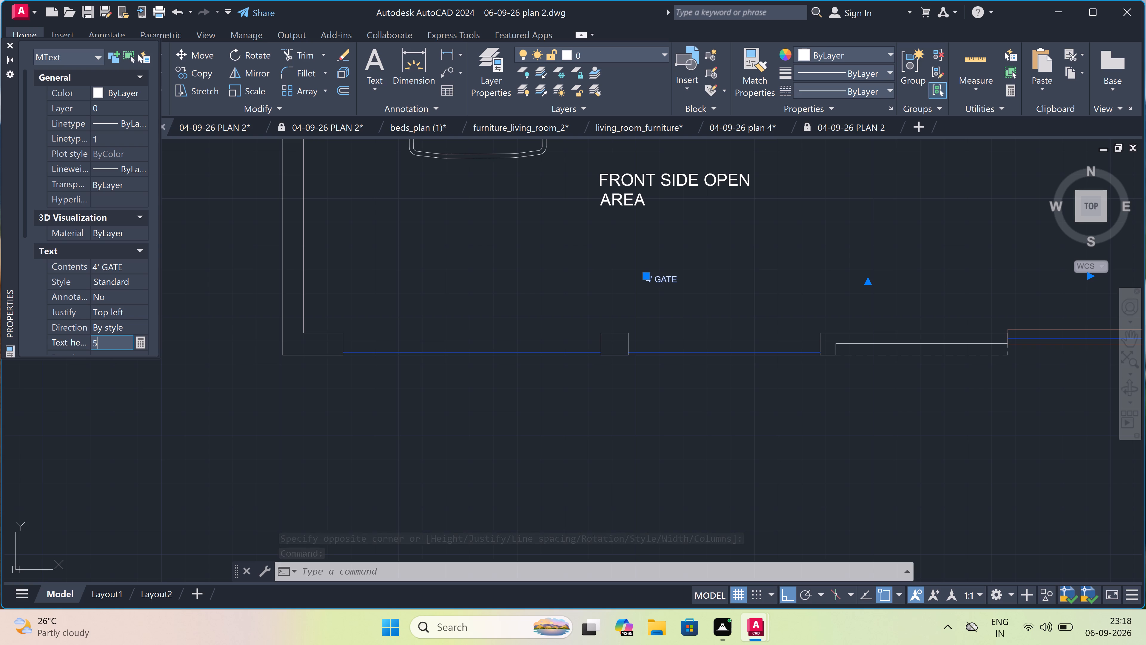
{"action": "key", "text": "shift+quotedbl"}
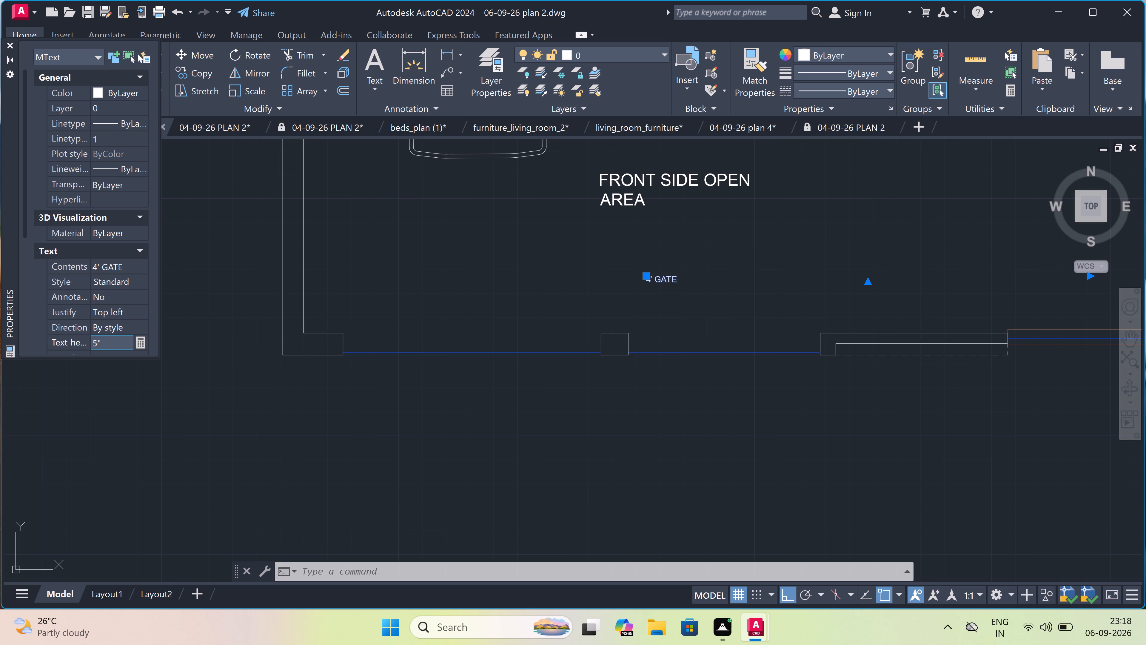
{"action": "left_click", "coordinate": [198, 320]}
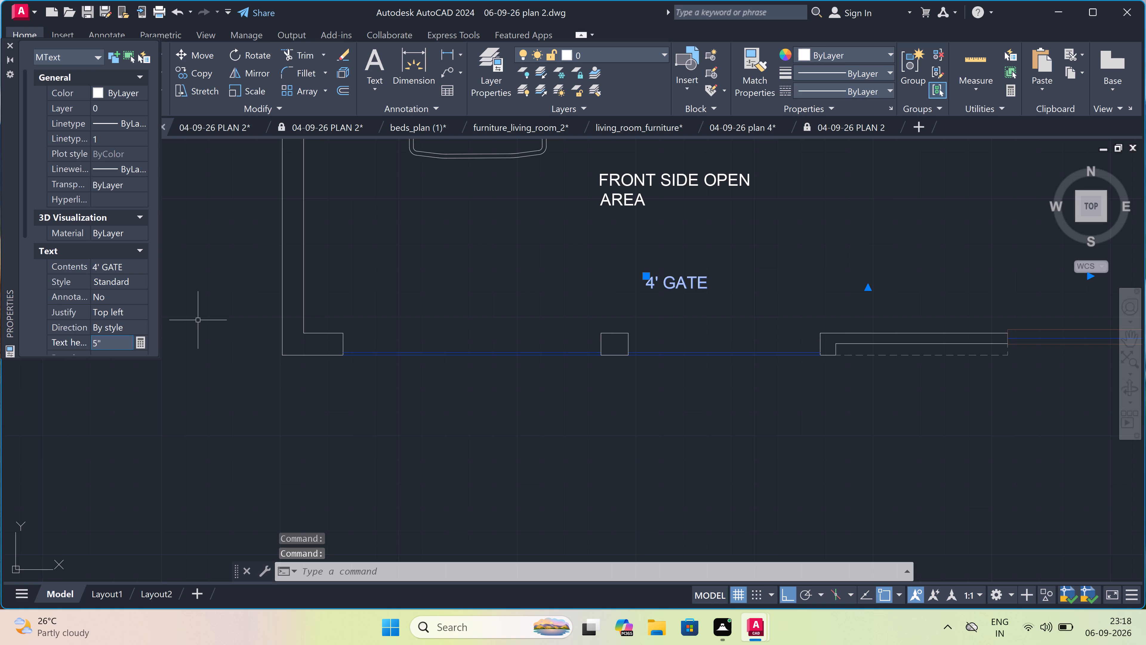
{"action": "key", "text": "Escape"}
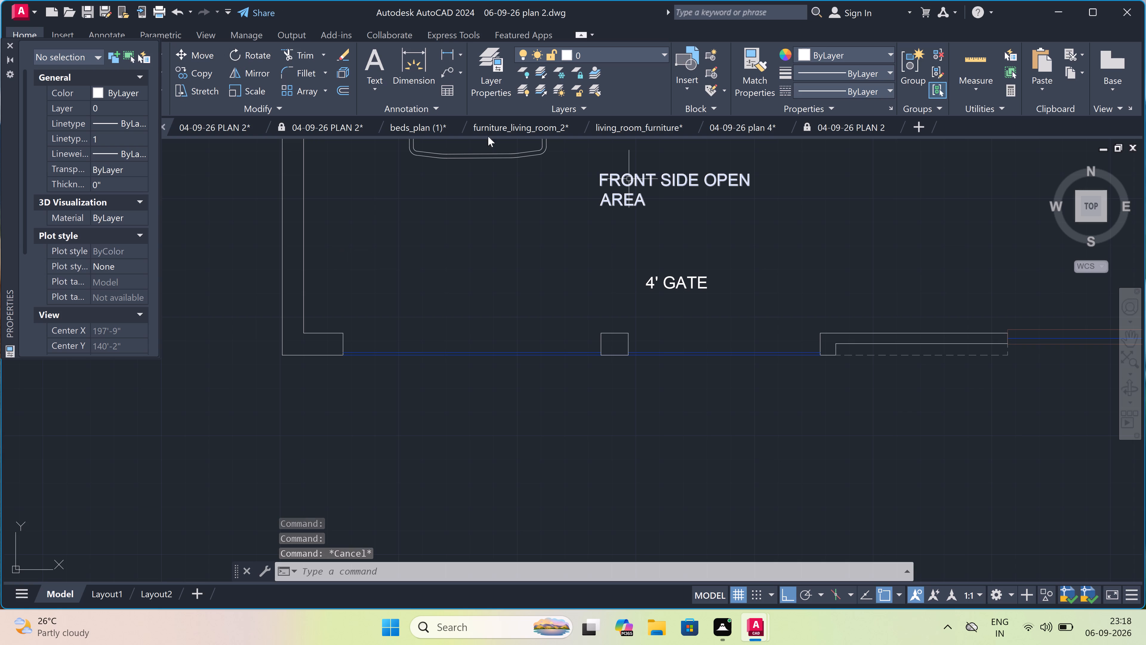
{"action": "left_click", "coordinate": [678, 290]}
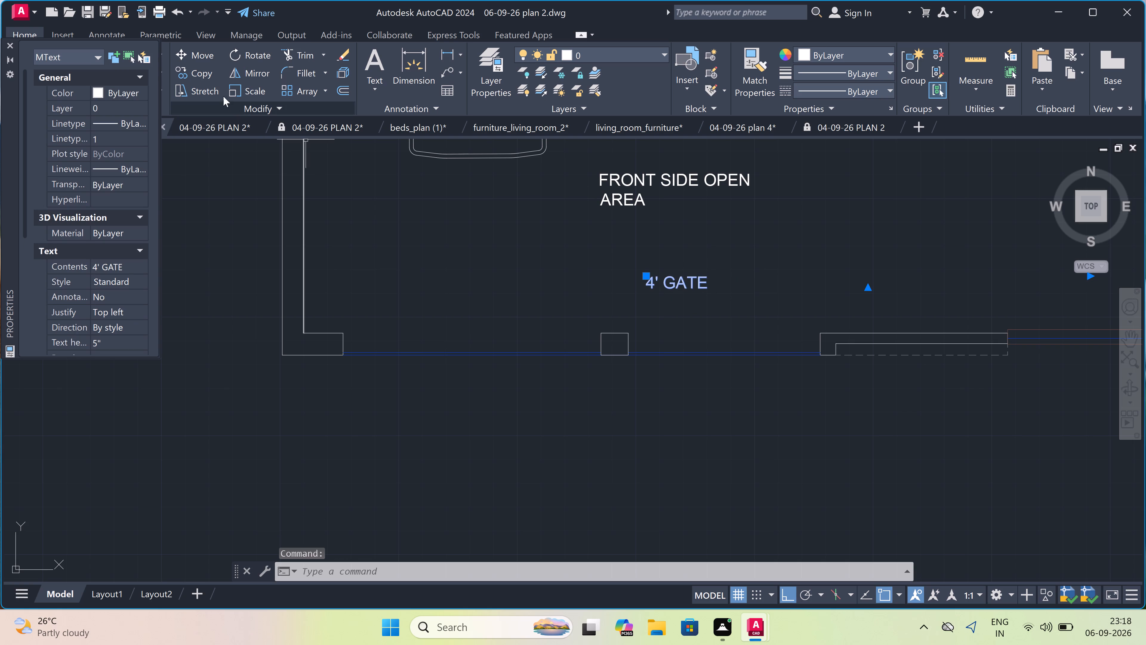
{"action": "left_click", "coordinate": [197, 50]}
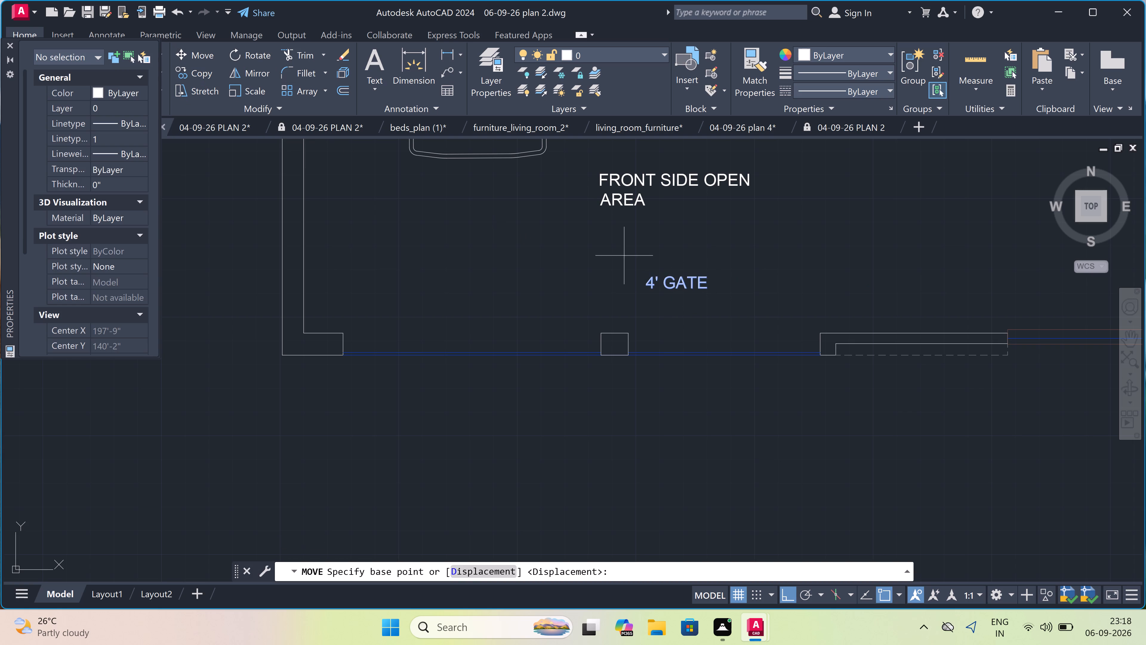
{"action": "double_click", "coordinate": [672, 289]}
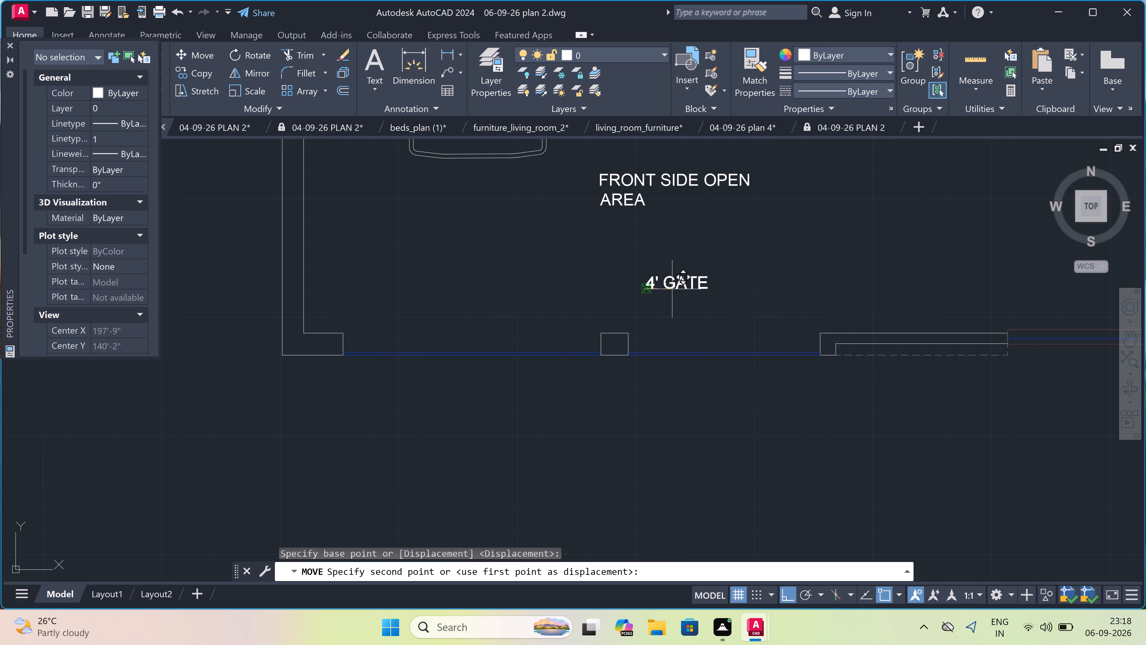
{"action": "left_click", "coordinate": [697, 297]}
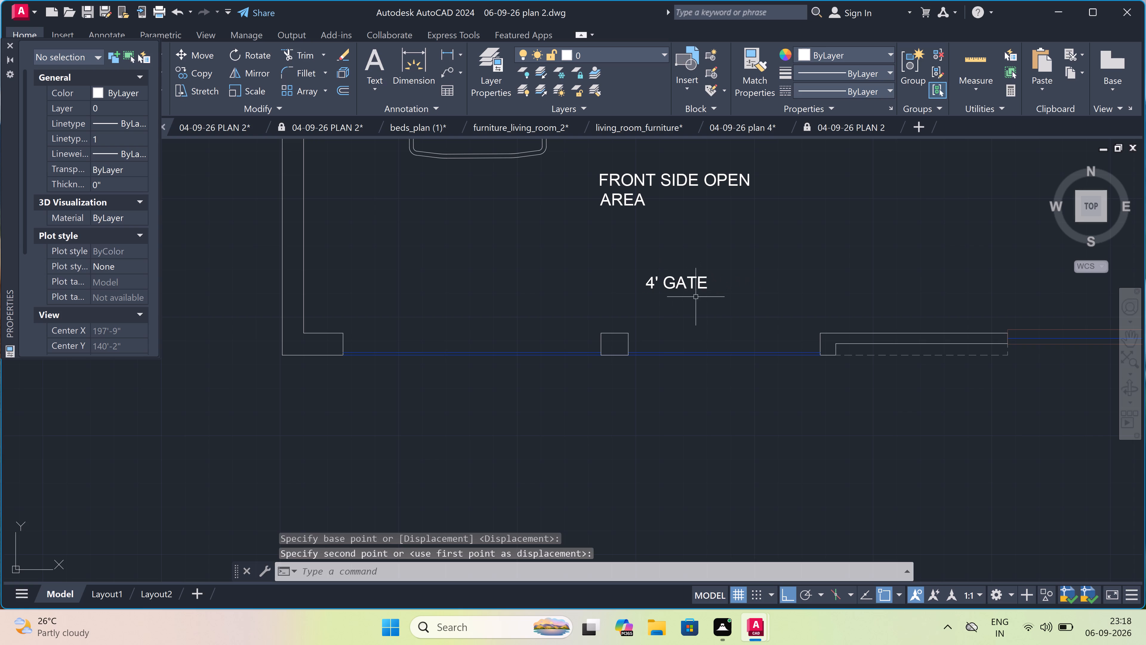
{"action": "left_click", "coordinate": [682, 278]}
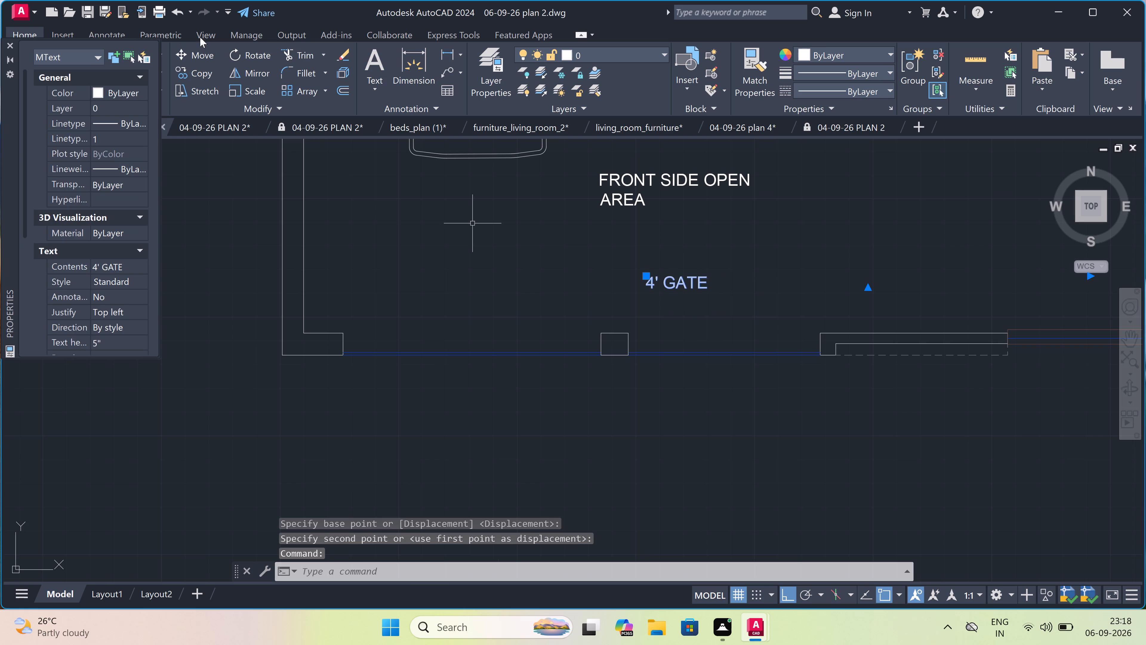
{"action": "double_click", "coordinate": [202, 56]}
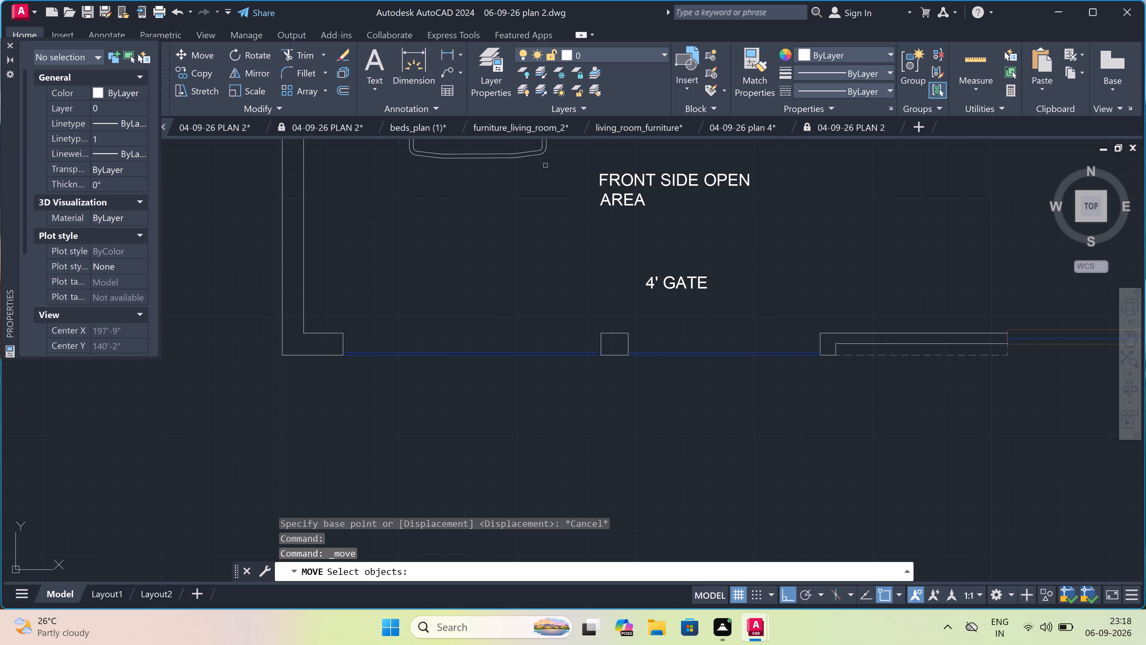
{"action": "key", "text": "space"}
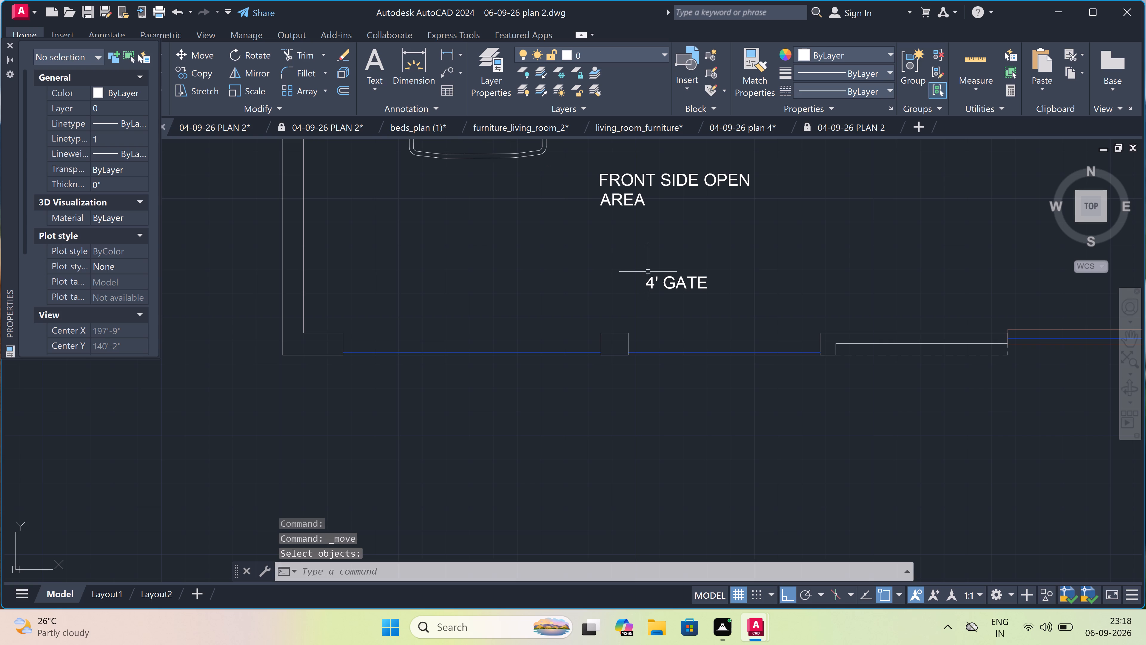
With Ortho off, move the "4' GATE" label closer to the gate line, centred between the pier and the stepped wall end.
{"action": "left_click", "coordinate": [667, 284]}
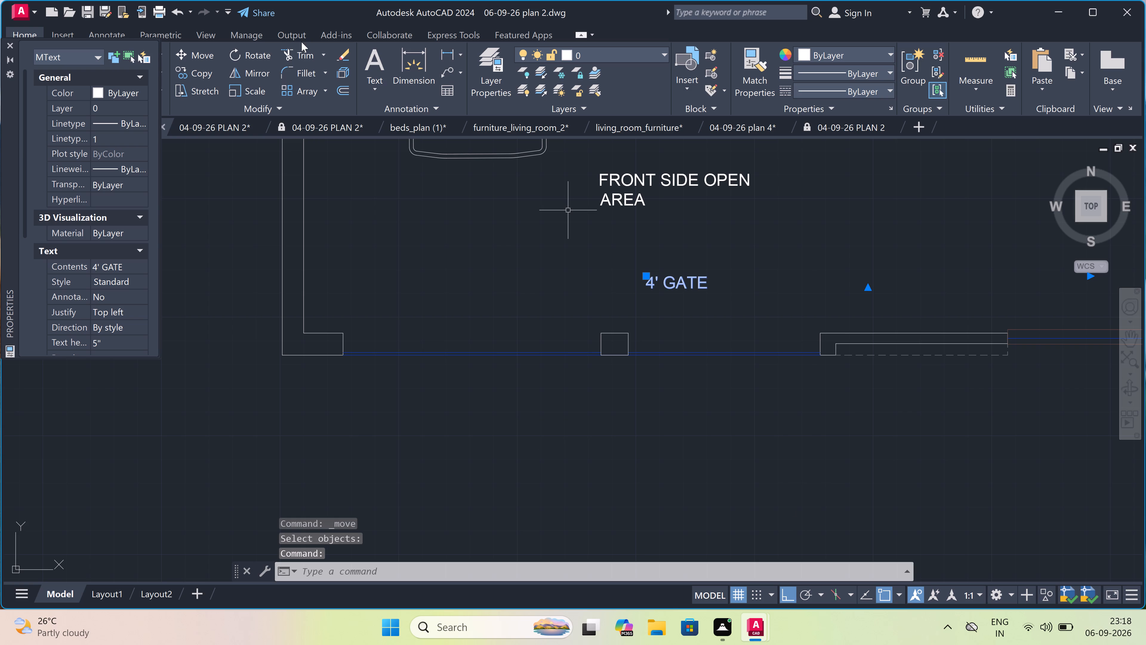
{"action": "left_click", "coordinate": [207, 49]}
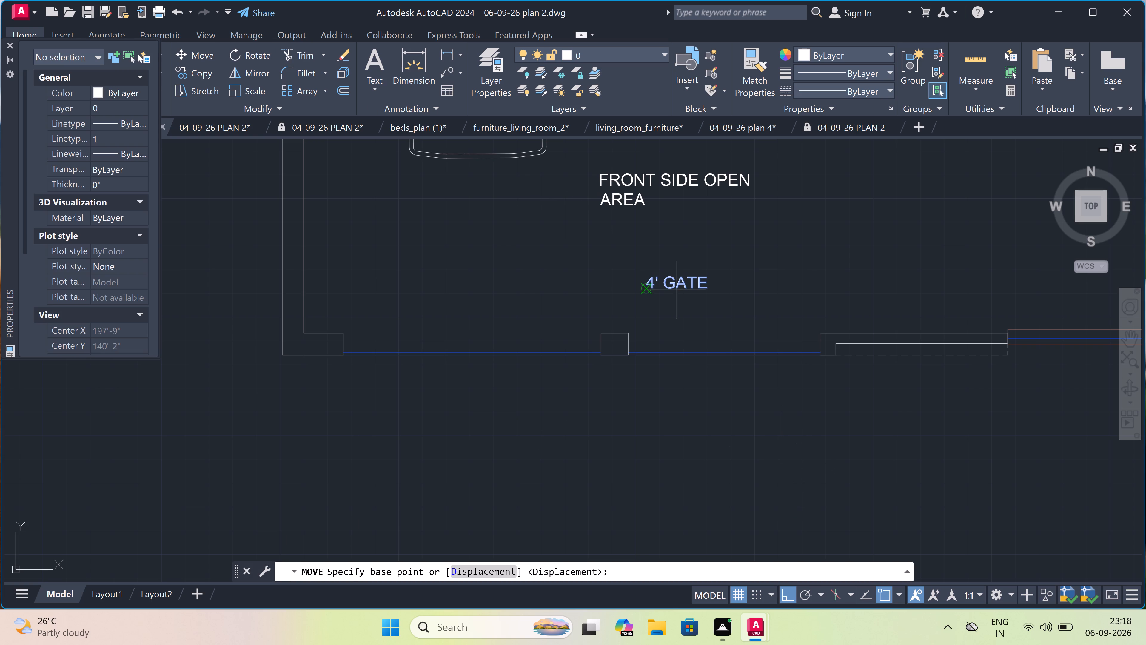
{"action": "left_click", "coordinate": [671, 280]}
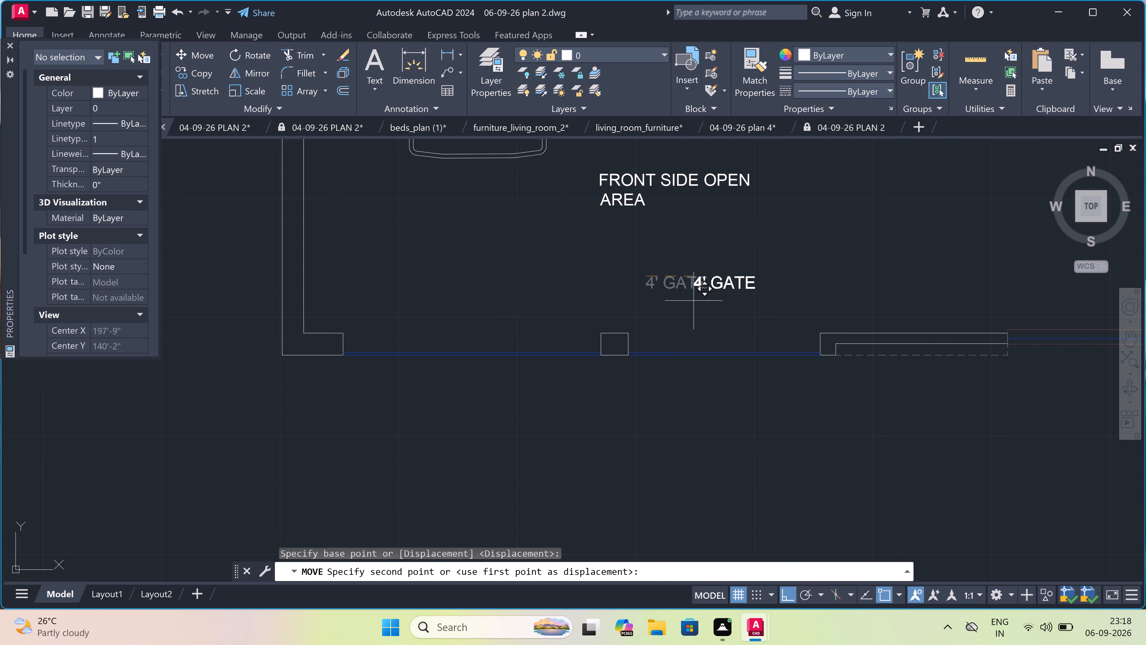
{"action": "key", "text": "F8"}
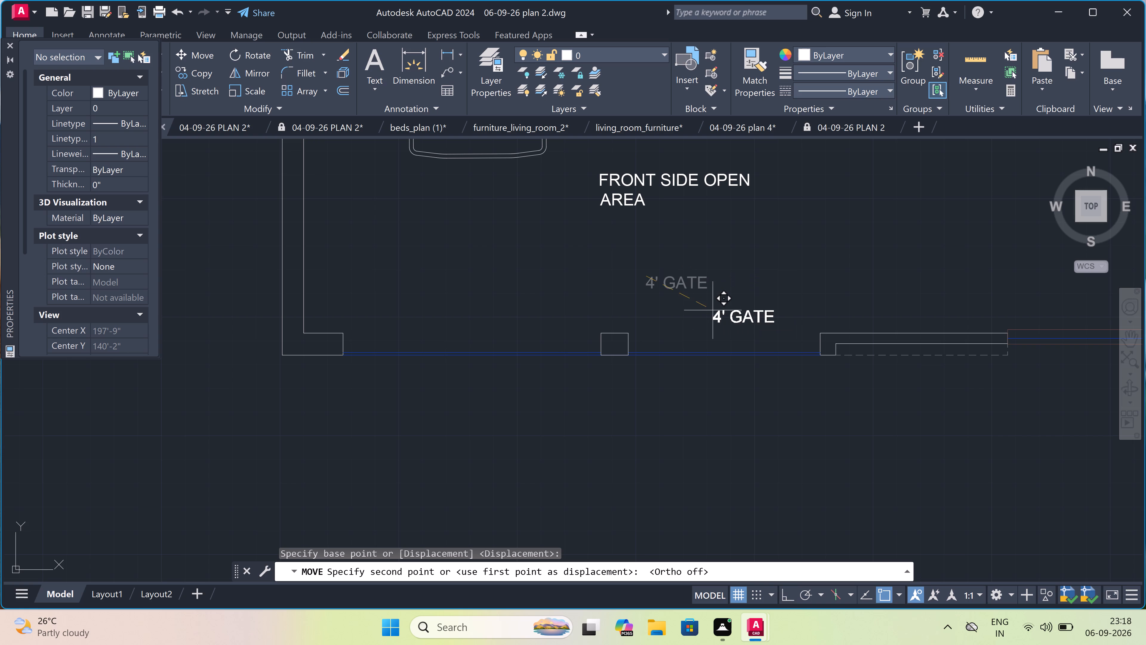
{"action": "left_click", "coordinate": [698, 302]}
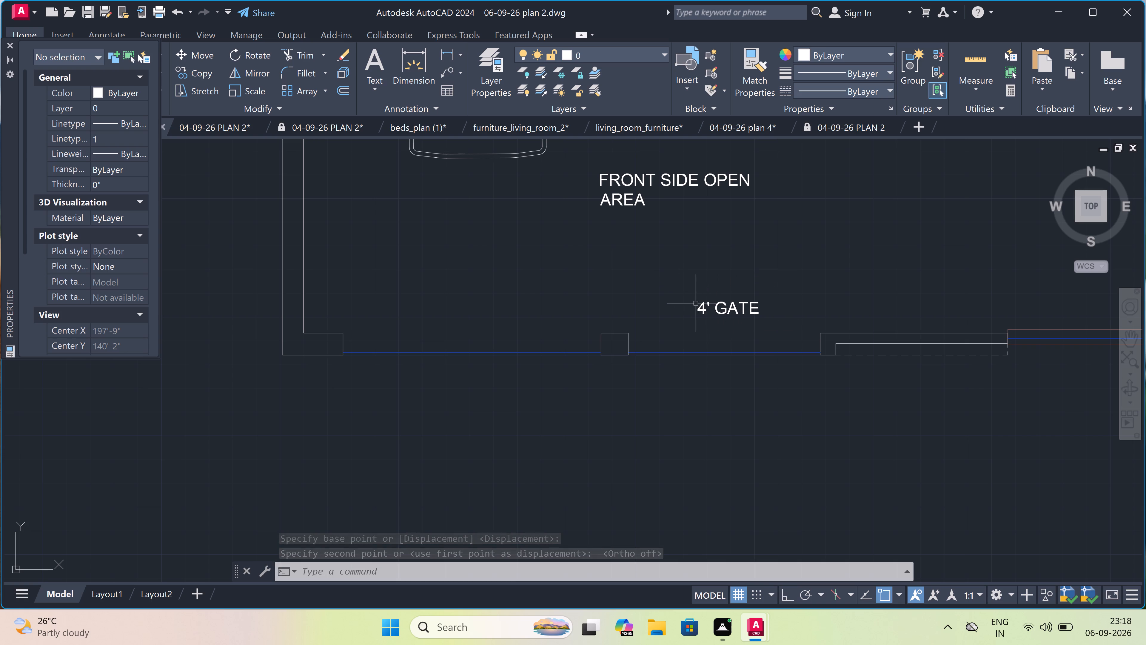
Add the multiline text "10' WIDE MAIN GATE" just inside the opening between the left wall stub and the pier.
{"action": "type", "text": "MT"}
{"action": "key", "text": "space"}
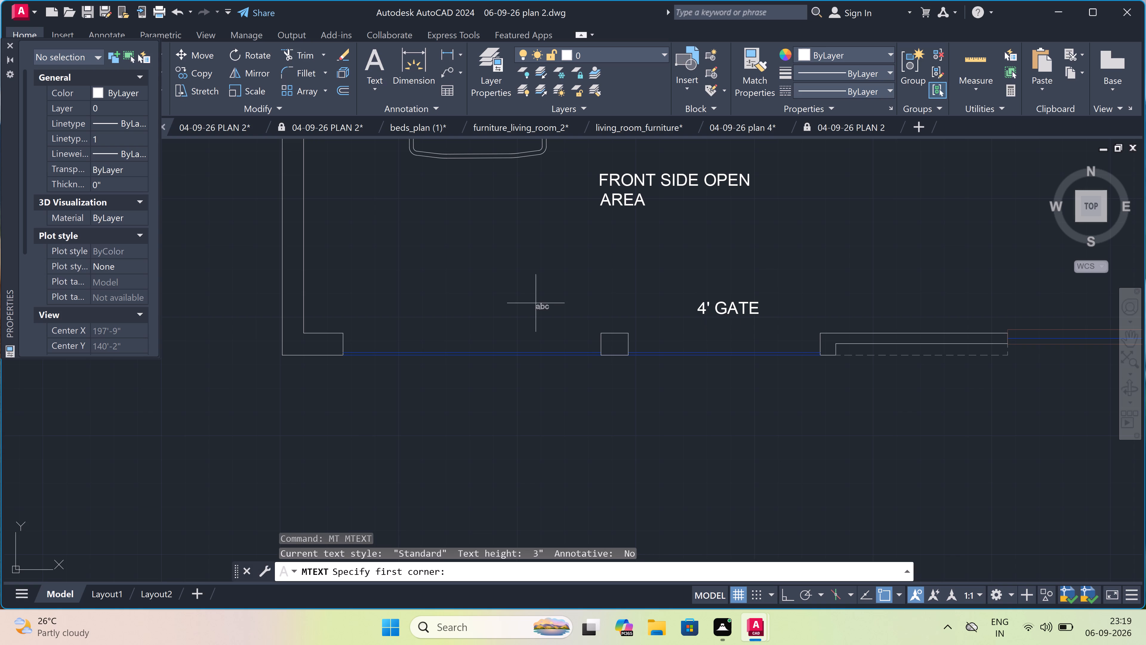
{"action": "left_click", "coordinate": [351, 302]}
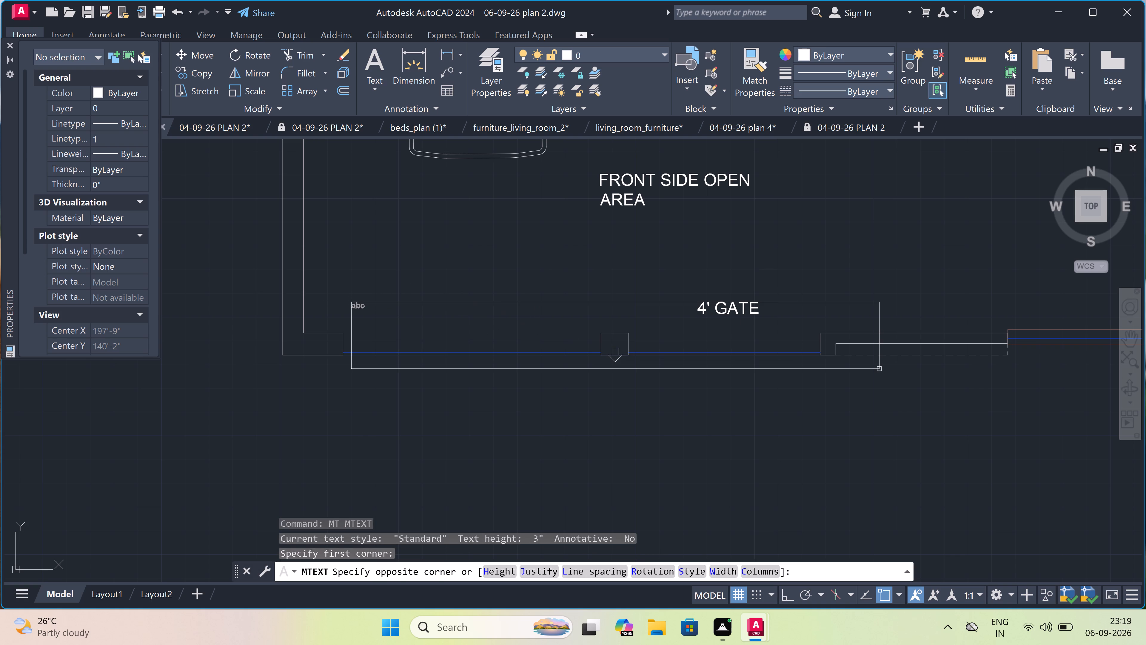
{"action": "left_click", "coordinate": [1026, 330]}
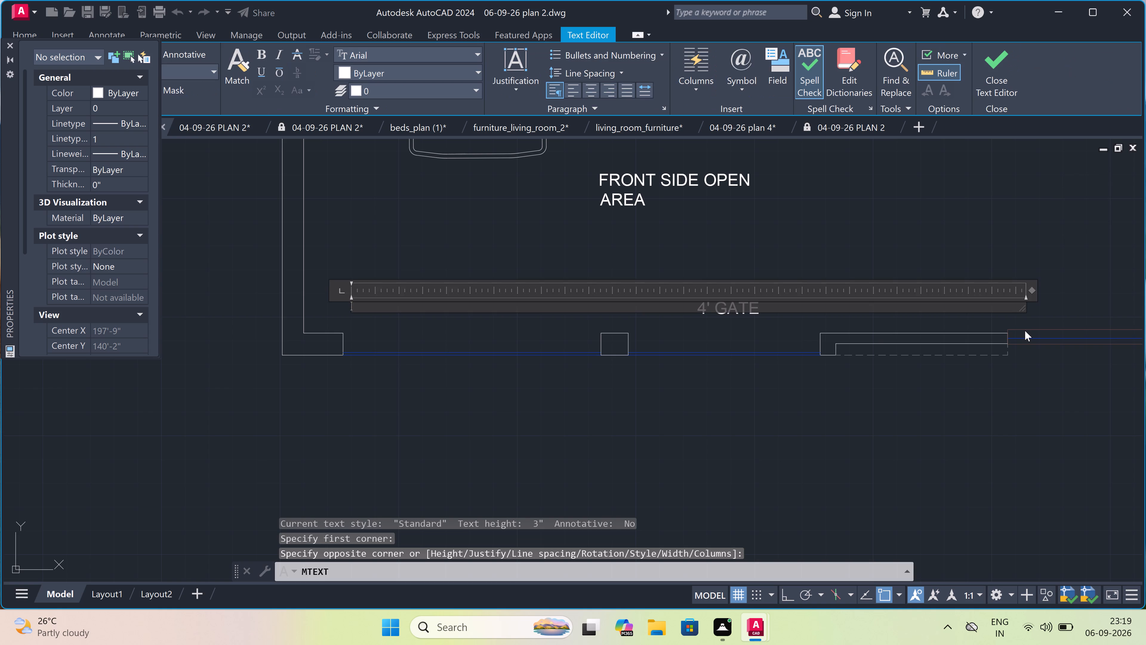
{"action": "type", "text": "10'"}
{"action": "key", "text": "space"}
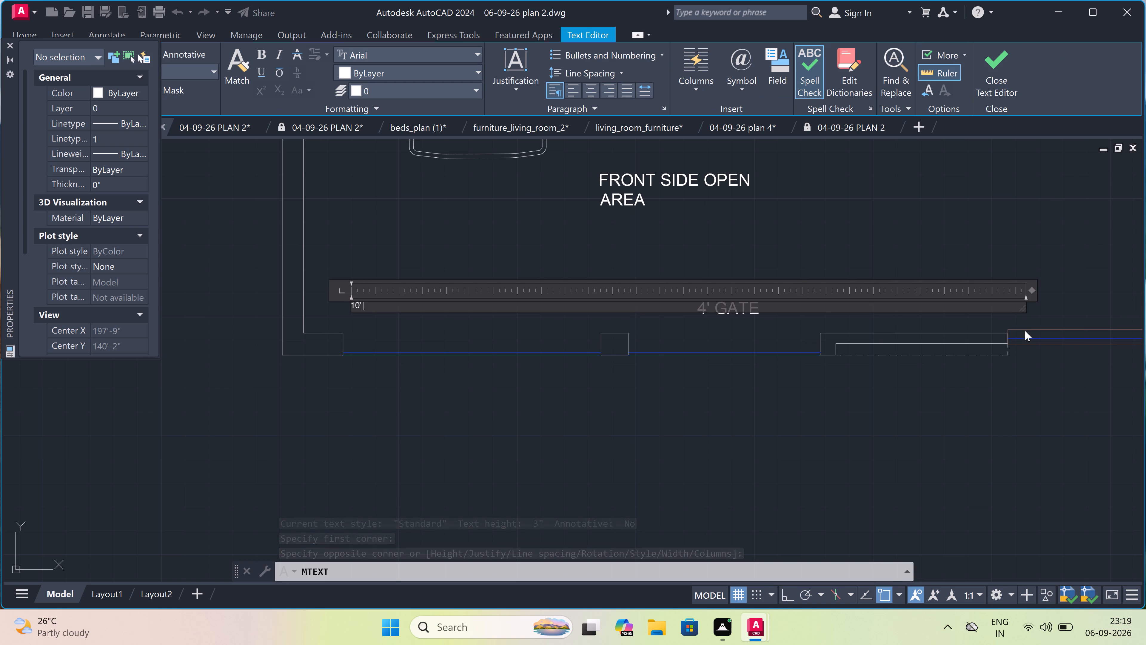
{"action": "type", "text": "WI"}
{"action": "type", "text": "DE"}
{"action": "key", "text": "space"}
{"action": "type", "text": "MAIN GATE"}
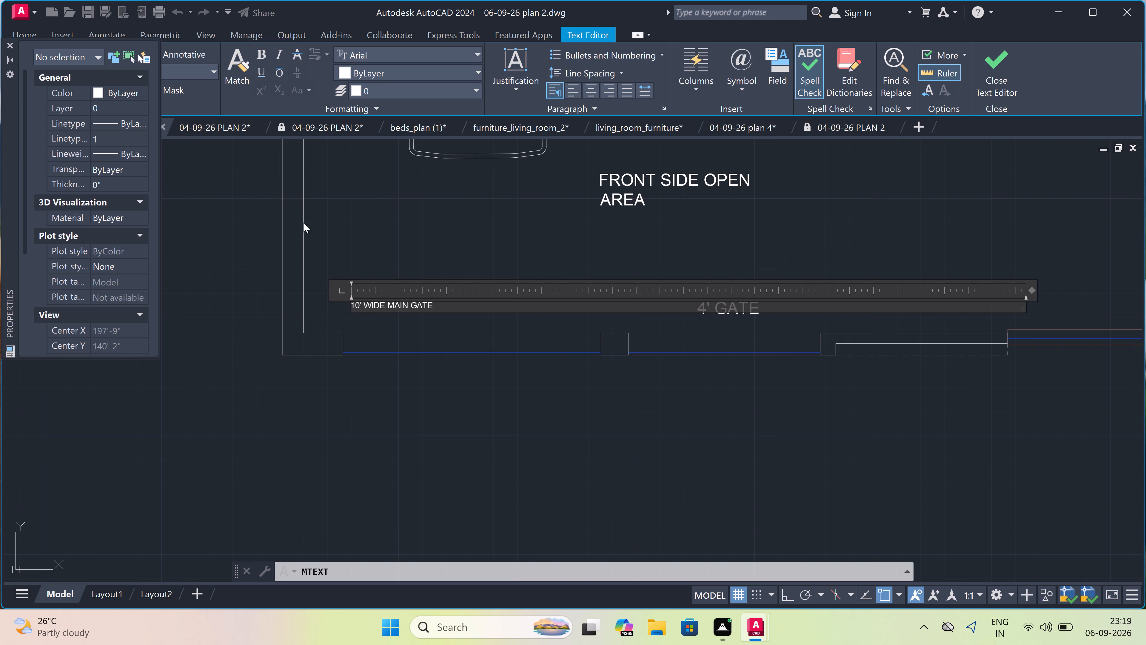
{"action": "left_click", "coordinate": [345, 213]}
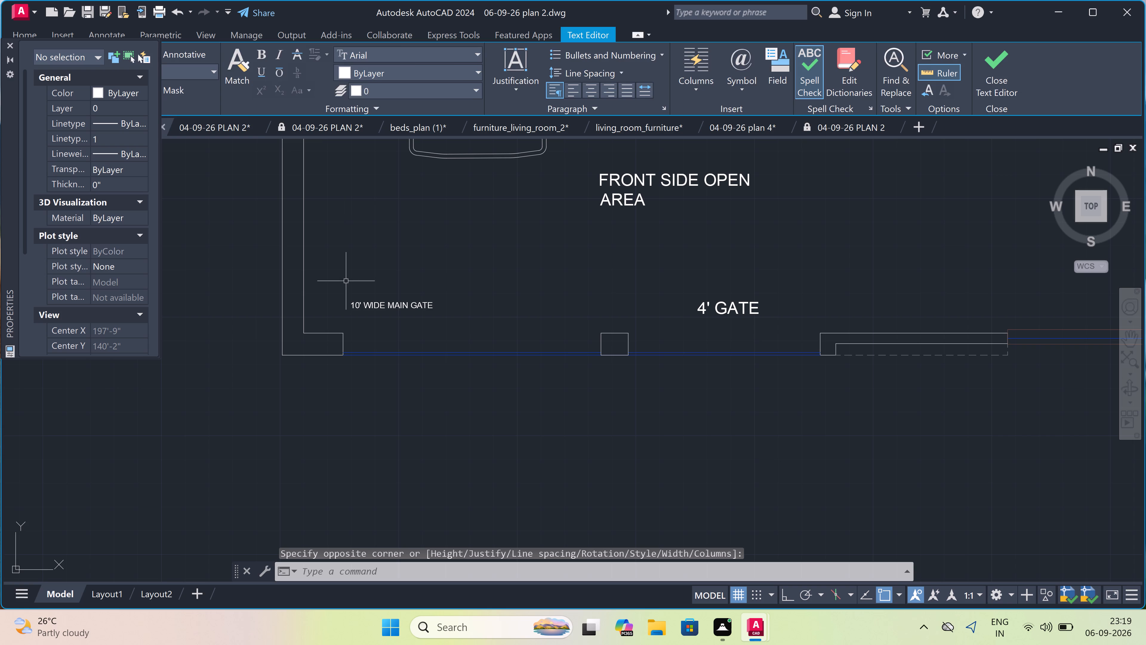
Set the "10' WIDE MAIN GATE" label's text height to 5".
{"action": "left_click", "coordinate": [358, 302]}
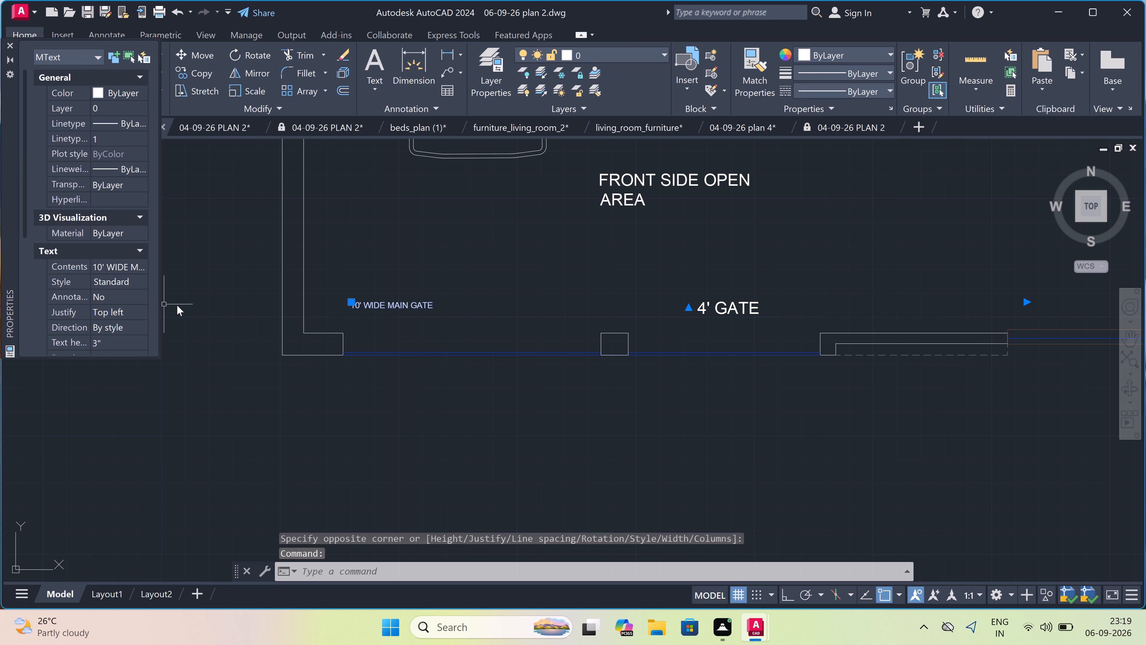
{"action": "left_click", "coordinate": [111, 340]}
{"action": "key", "text": "BackSpace"}
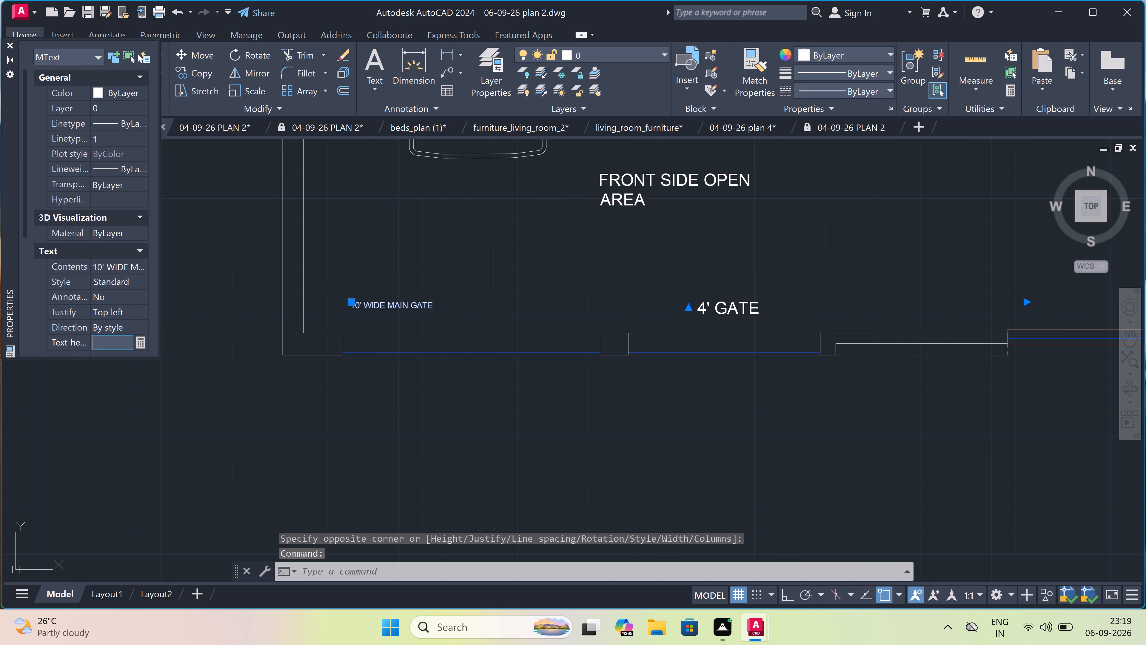
{"action": "type", "text": "5\""}
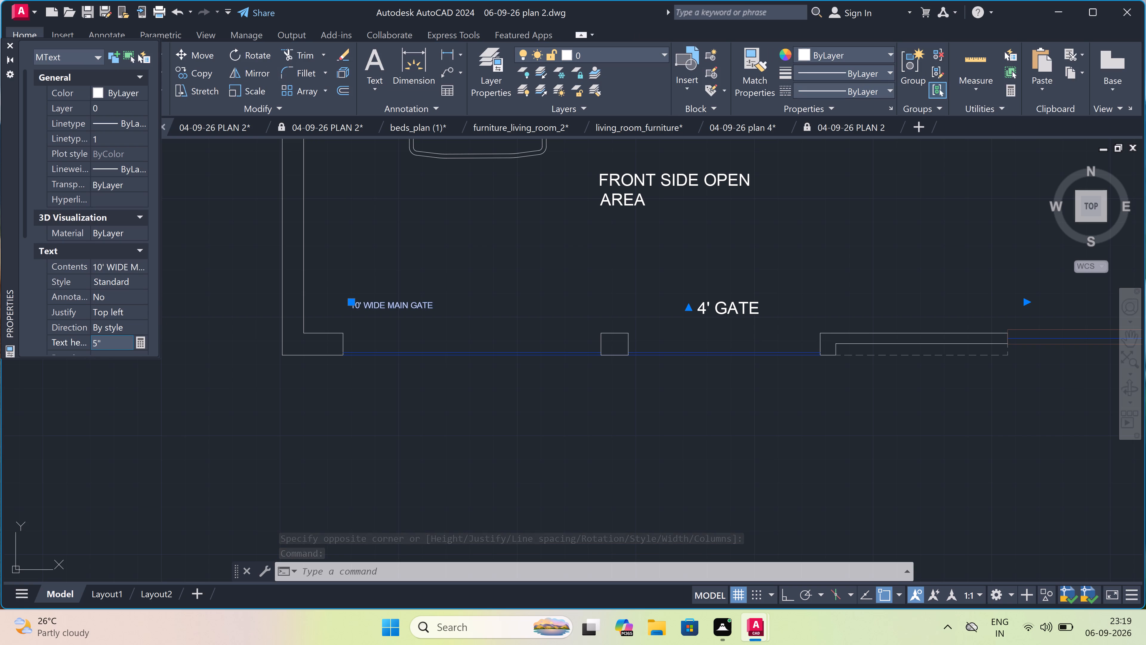
{"action": "left_click", "coordinate": [124, 376]}
{"action": "key", "text": "Escape"}
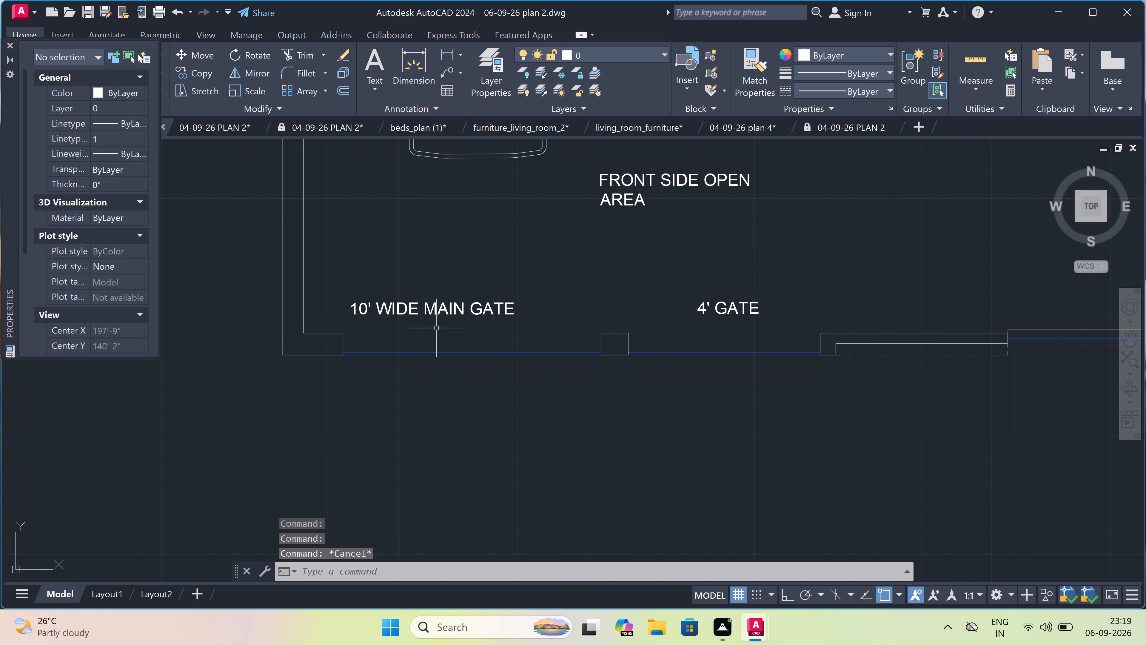
Move the "10' WIDE MAIN GATE" label toward the pier so it sits roughly centred in the main gate opening.
{"action": "left_click", "coordinate": [467, 304]}
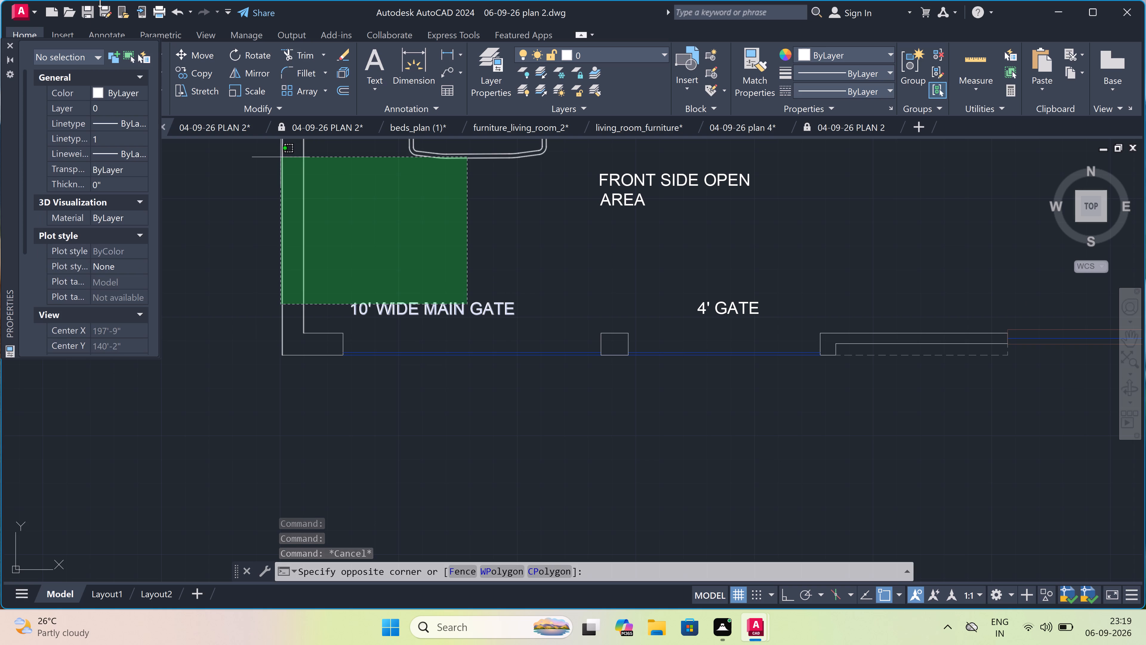
{"action": "left_click", "coordinate": [418, 316]}
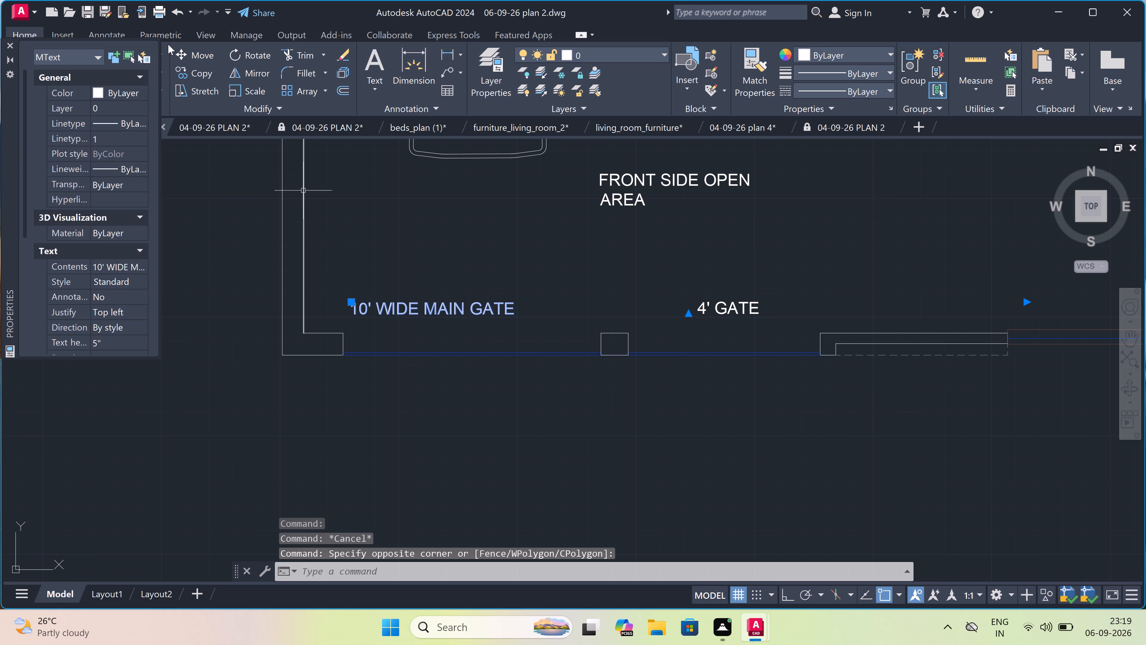
{"action": "left_click", "coordinate": [191, 54]}
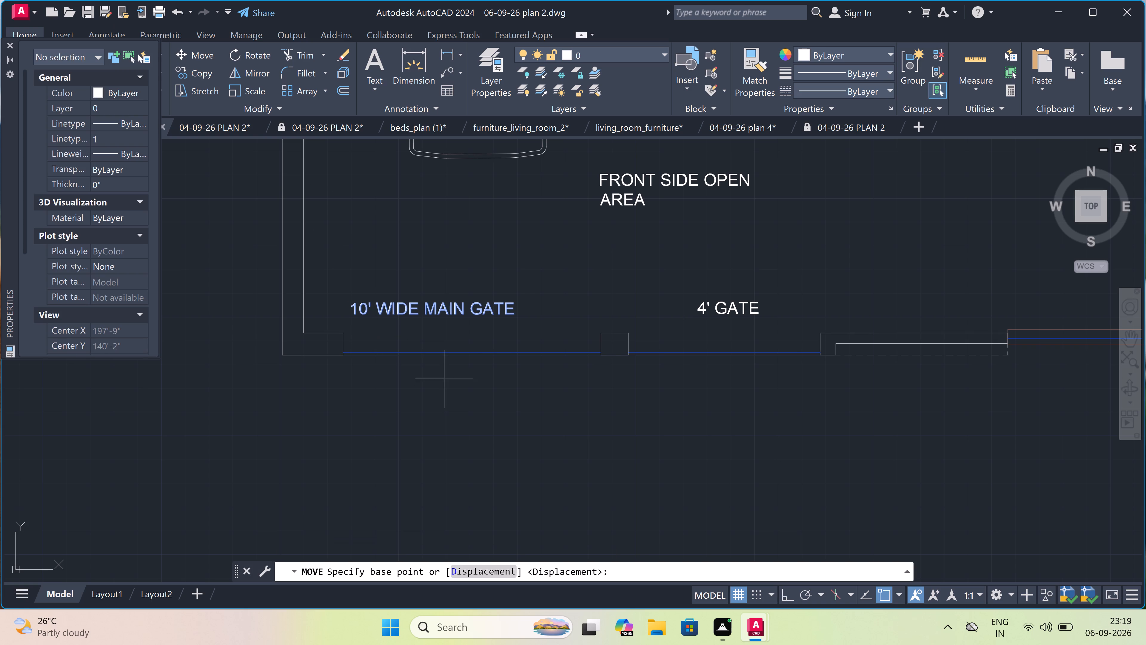
{"action": "scroll", "coordinate": [425, 330], "scroll_direction": "up", "scroll_amount": 2}
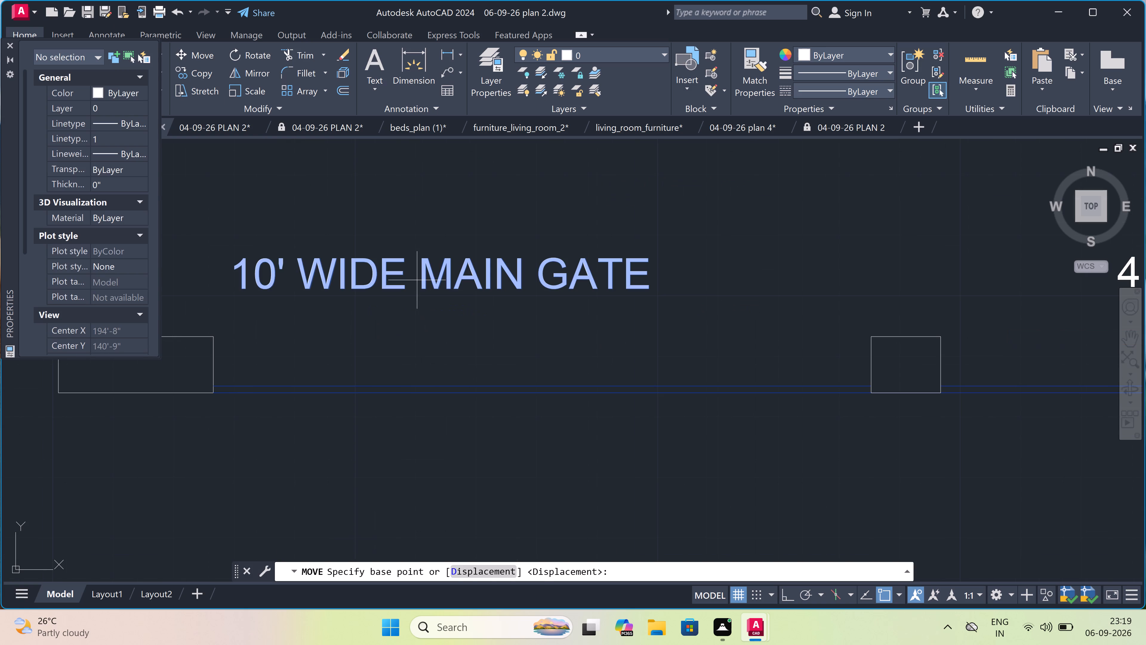
{"action": "left_click", "coordinate": [418, 279]}
{"action": "left_click", "coordinate": [489, 274]}
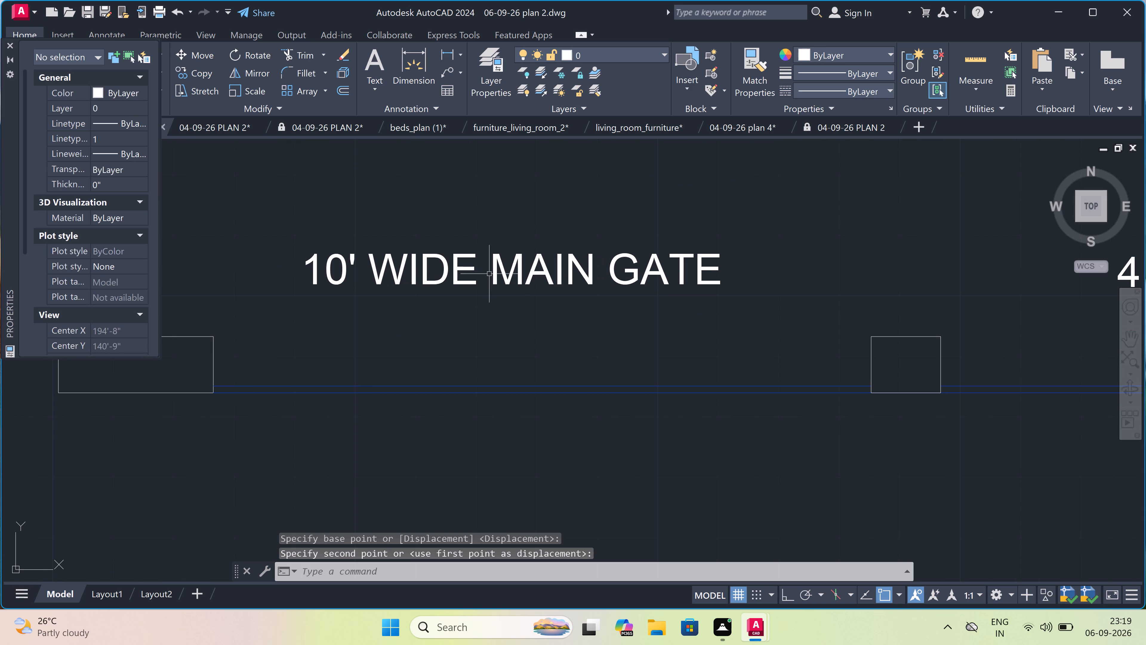
{"action": "key", "text": "Escape"}
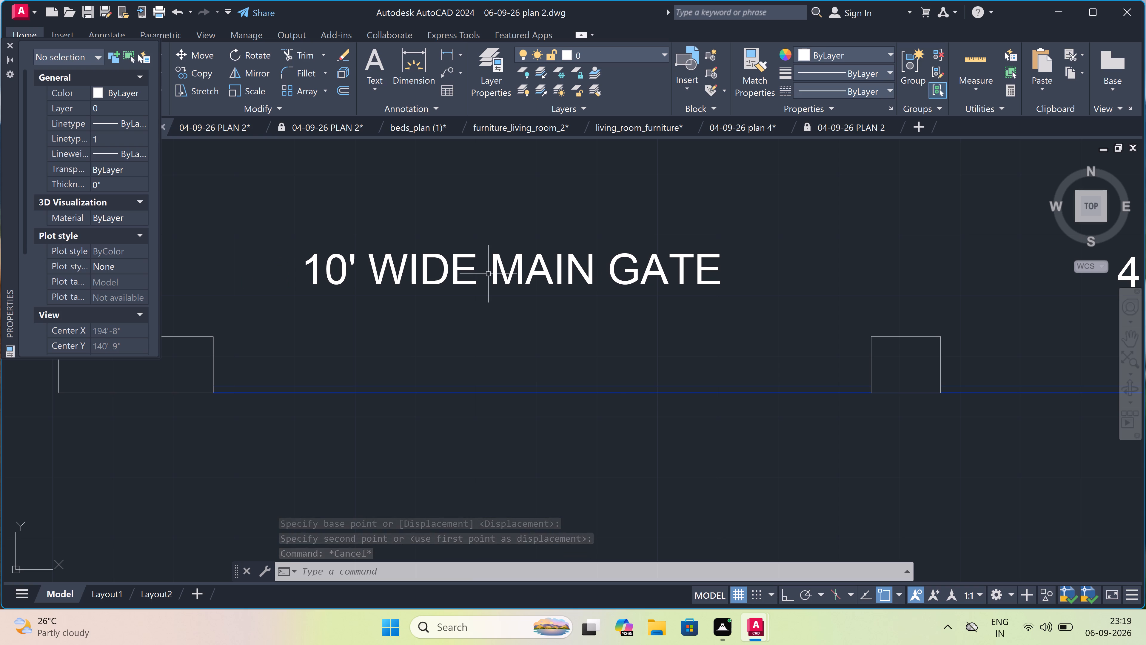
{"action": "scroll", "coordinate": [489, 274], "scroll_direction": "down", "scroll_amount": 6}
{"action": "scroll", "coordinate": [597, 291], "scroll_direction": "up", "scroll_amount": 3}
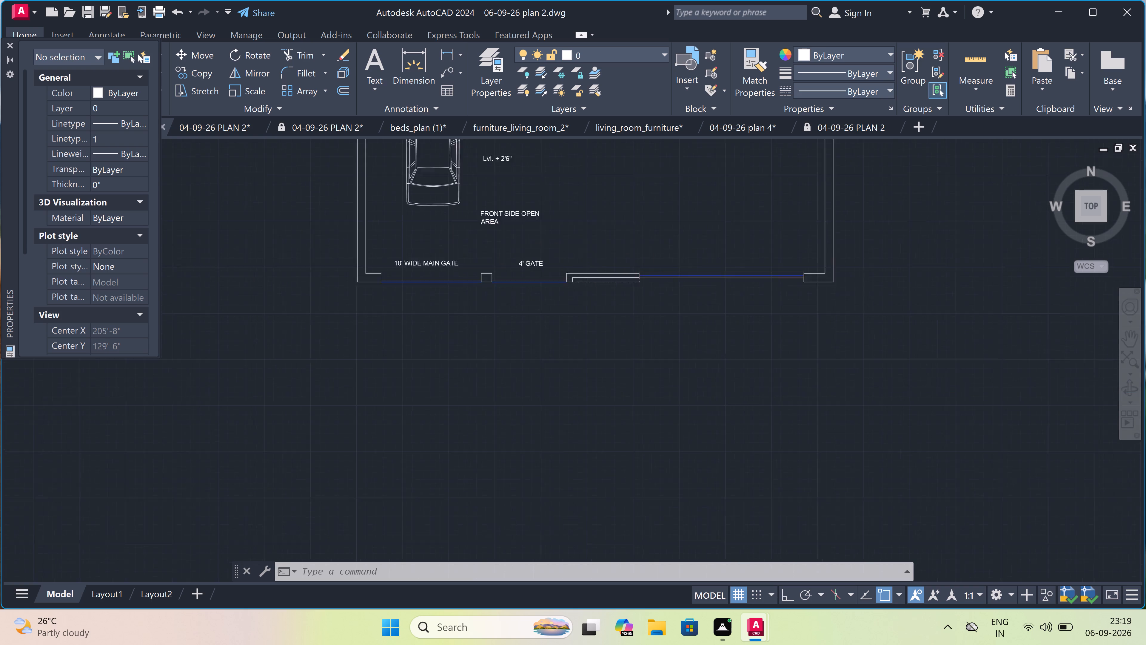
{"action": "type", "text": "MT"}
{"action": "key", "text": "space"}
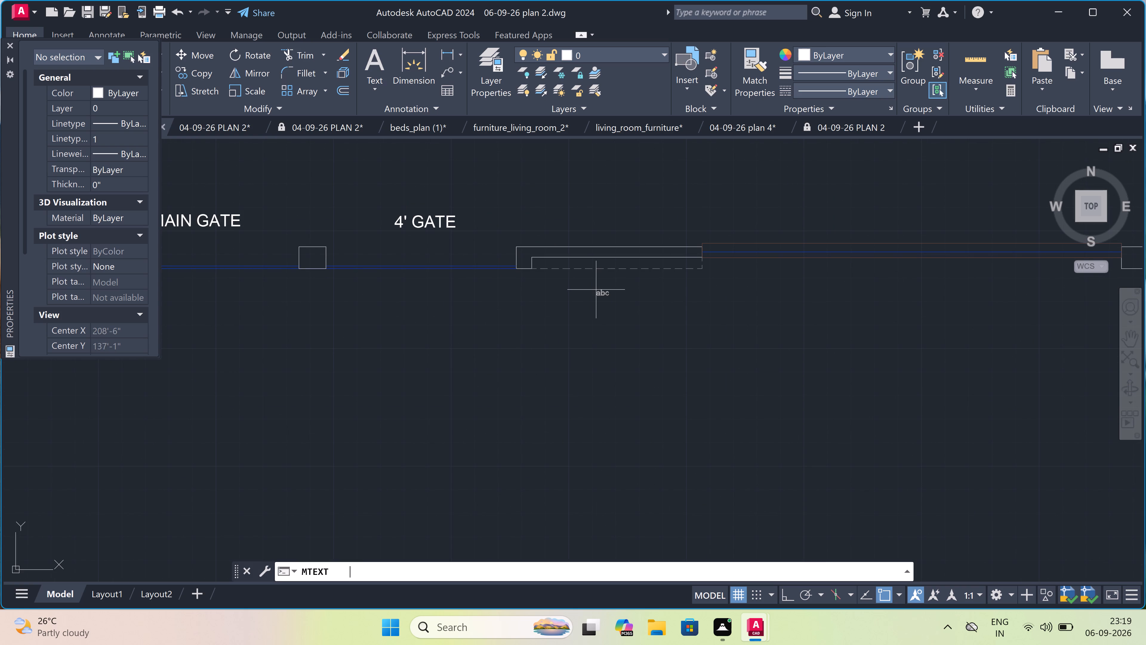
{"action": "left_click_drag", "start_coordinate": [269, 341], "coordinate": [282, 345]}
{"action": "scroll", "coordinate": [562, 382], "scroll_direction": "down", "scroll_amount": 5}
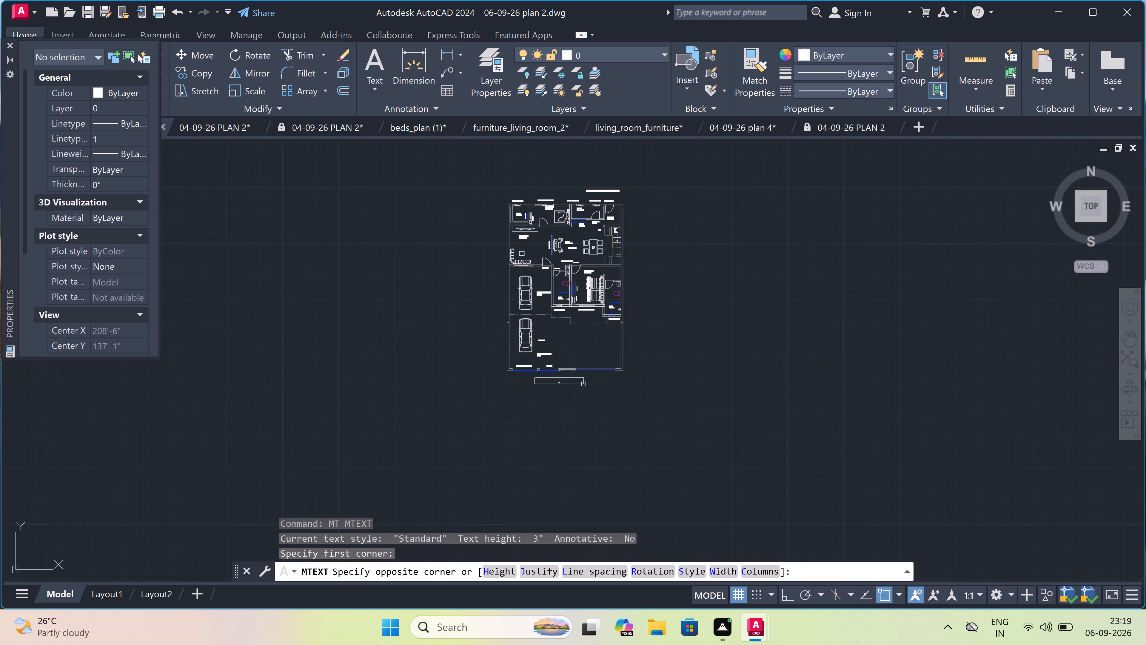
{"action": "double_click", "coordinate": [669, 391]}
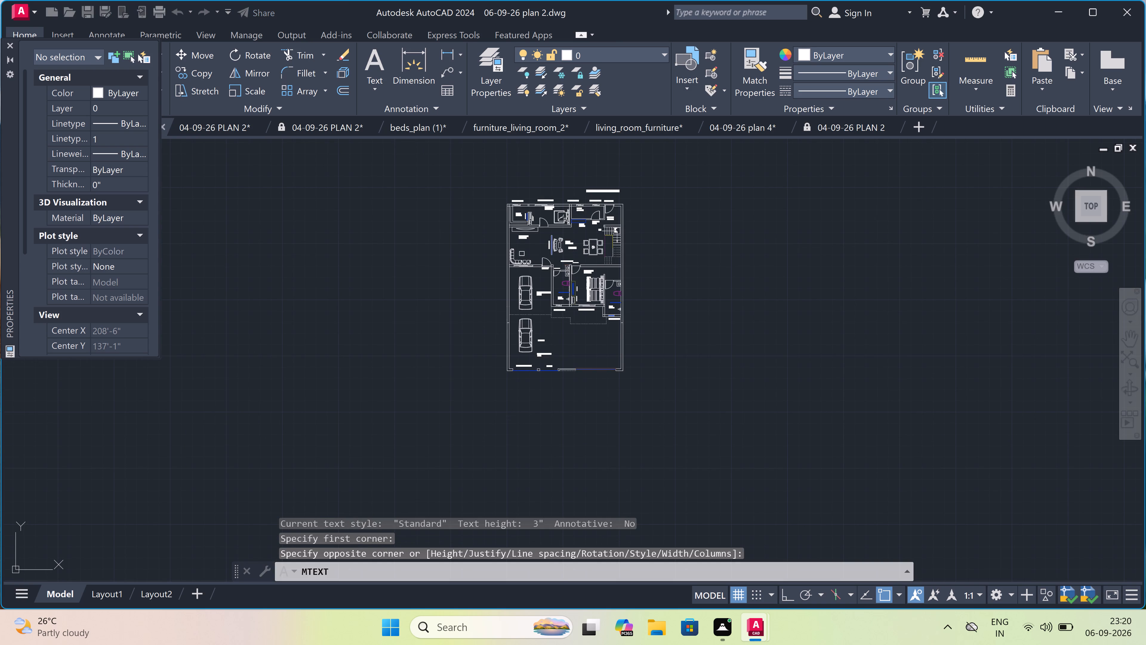
Add the multiline text "R O A D" with widely spaced letters just outside the front wall, starting below the main gate pier.
{"action": "scroll", "coordinate": [552, 380], "scroll_direction": "up", "scroll_amount": 3}
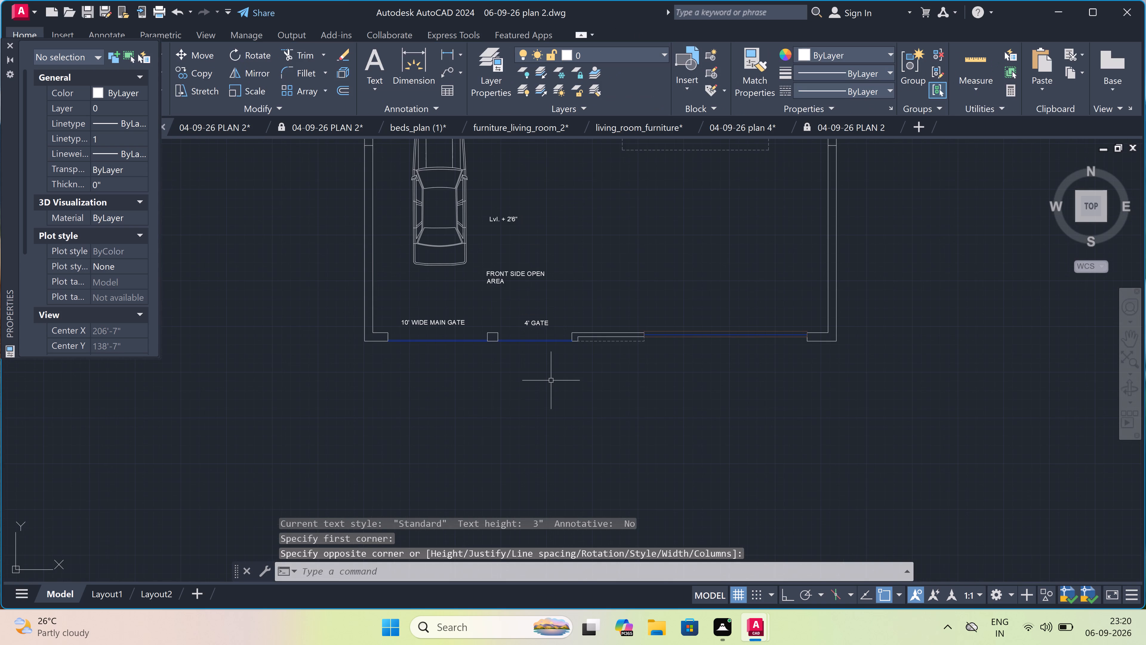
{"action": "type", "text": "MT"}
{"action": "key", "text": "space"}
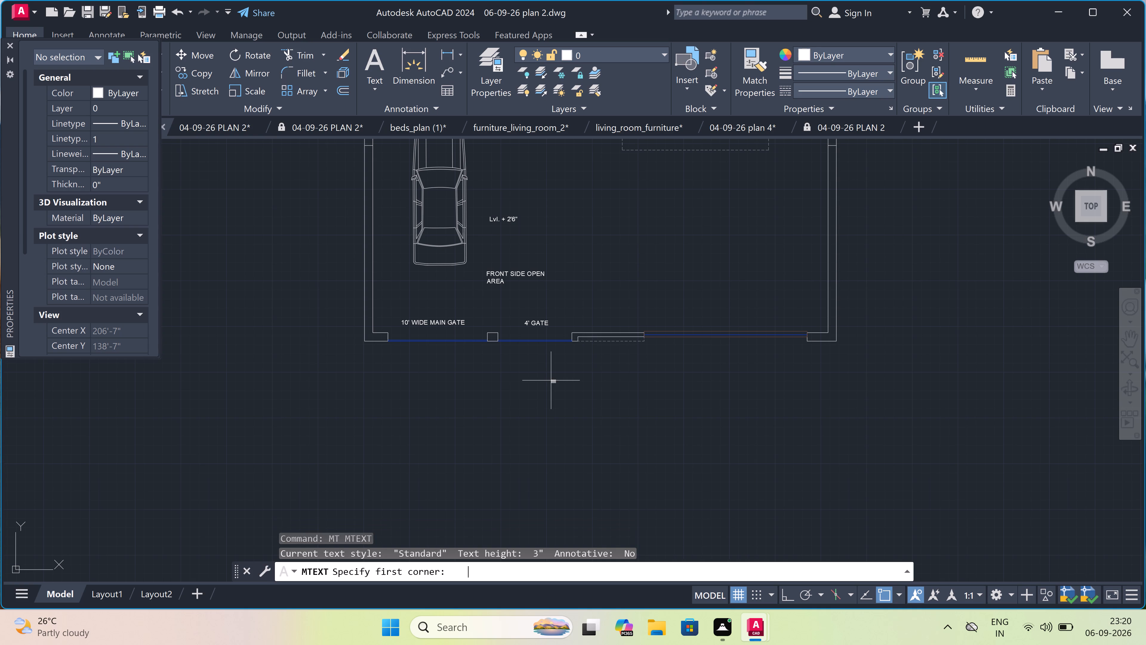
{"action": "left_click", "coordinate": [471, 359]}
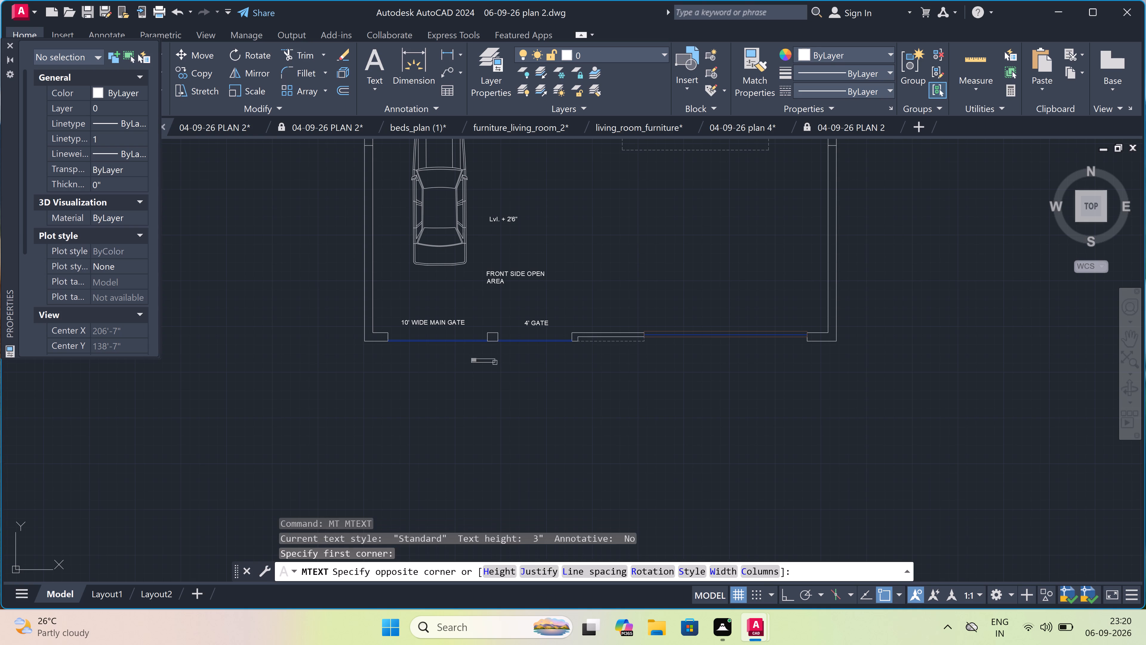
{"action": "left_click_drag", "start_coordinate": [996, 435], "coordinate": [993, 433]}
{"action": "key", "text": "r"}
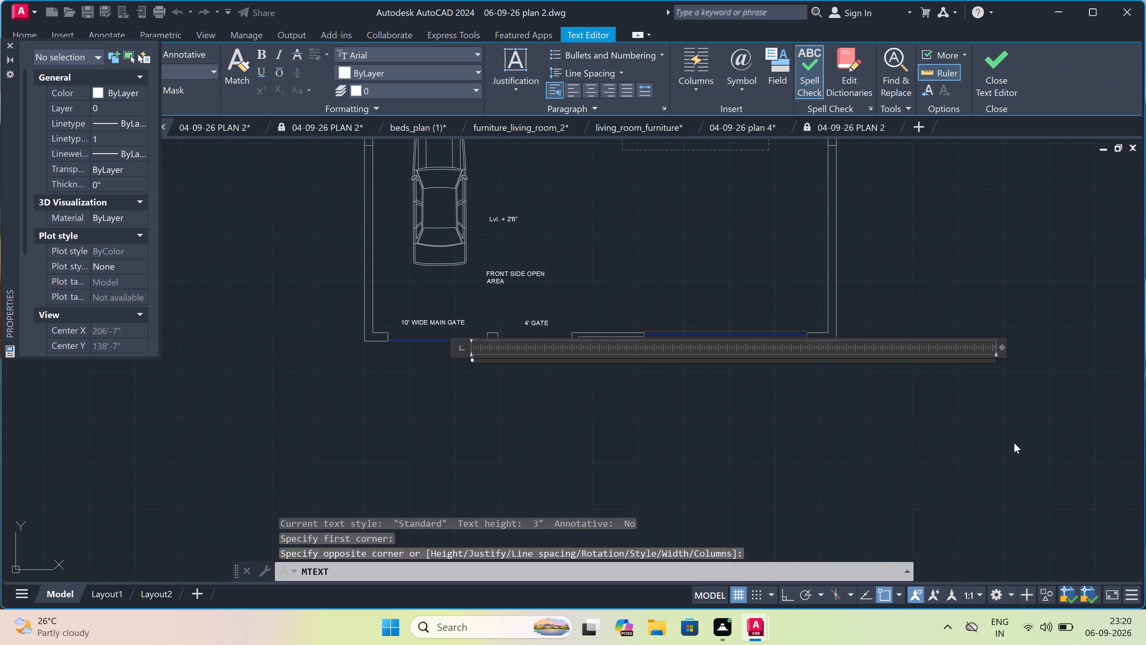
{"action": "key", "text": "space"}
{"action": "key", "text": "space"}
{"action": "key", "text": "space"}
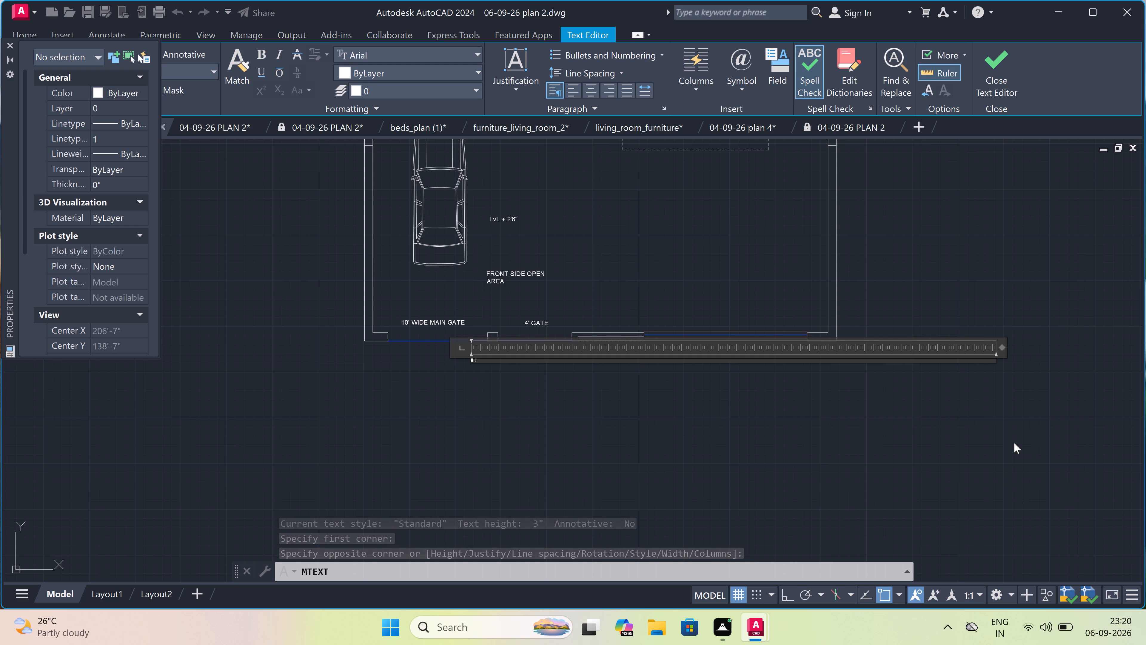
{"action": "key", "text": "space"}
{"action": "key", "text": "space"}
{"action": "type", "text": "O"}
{"action": "key", "text": "space"}
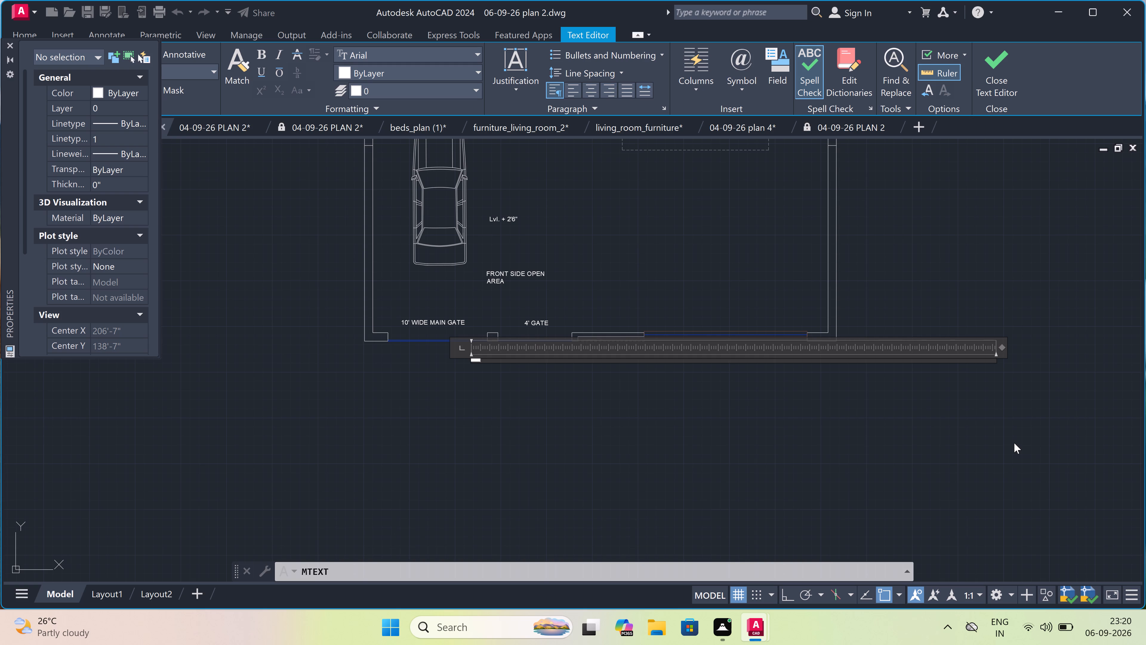
{"action": "key", "text": "space"}
{"action": "key", "text": "space"}
{"action": "key", "text": "space"}
{"action": "scroll", "coordinate": [1014, 443], "scroll_direction": "up", "scroll_amount": 3}
{"action": "scroll", "coordinate": [1014, 443], "scroll_direction": "down", "scroll_amount": 2}
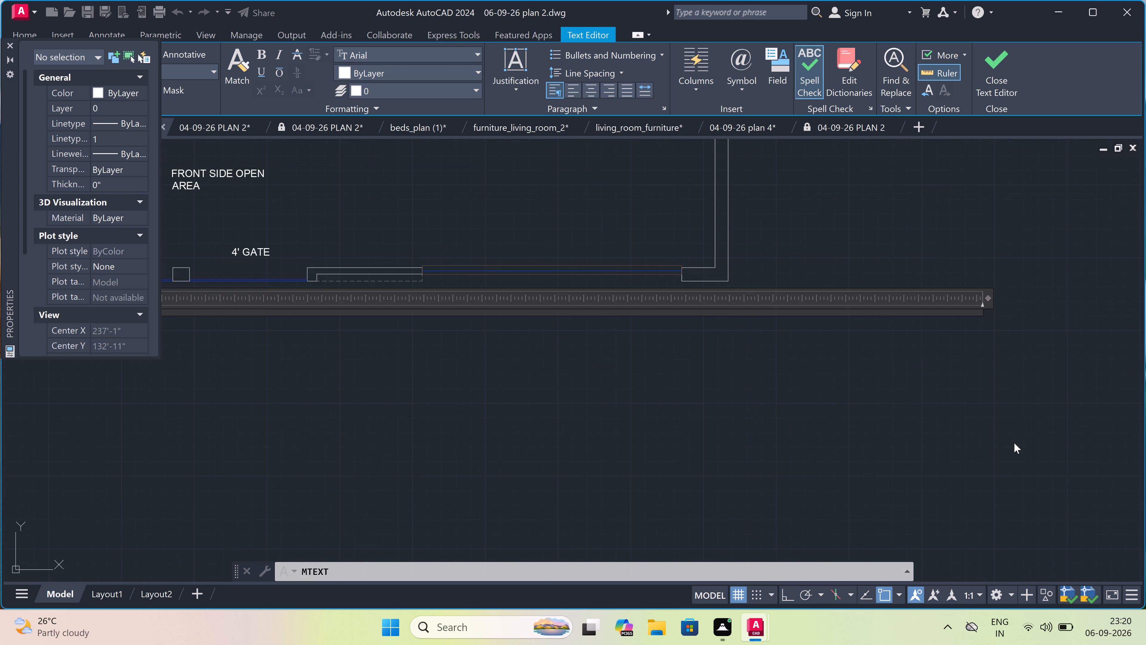
{"action": "scroll", "coordinate": [600, 493], "scroll_direction": "down", "scroll_amount": 2}
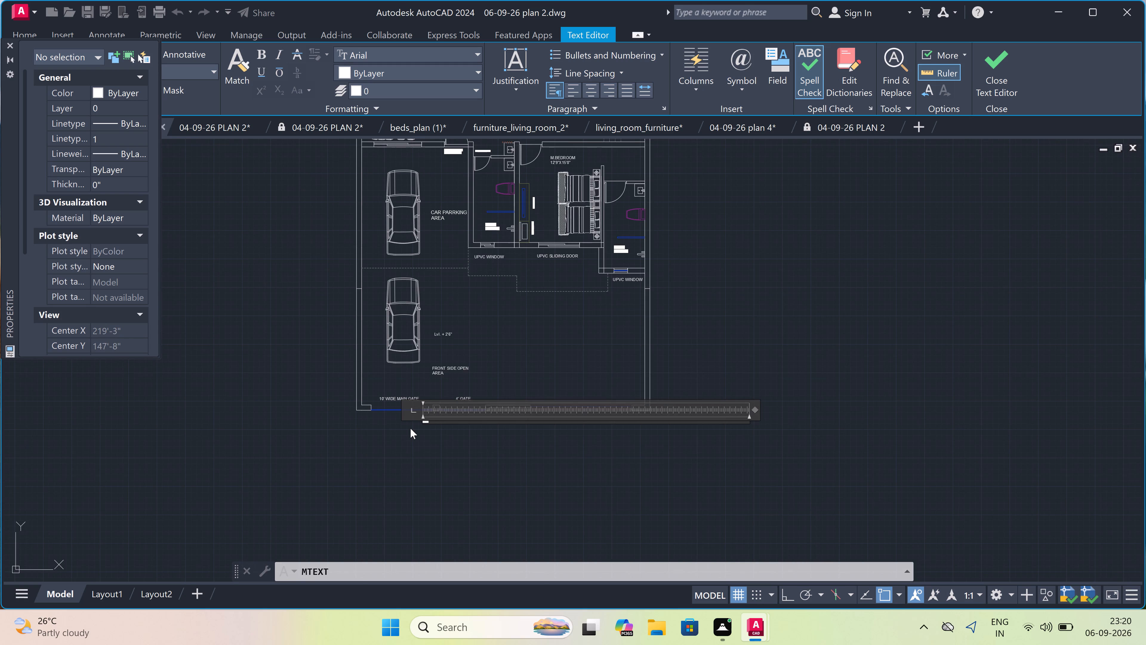
{"action": "scroll", "coordinate": [410, 429], "scroll_direction": "up", "scroll_amount": 4}
{"action": "scroll", "coordinate": [446, 405], "scroll_direction": "up", "scroll_amount": 1}
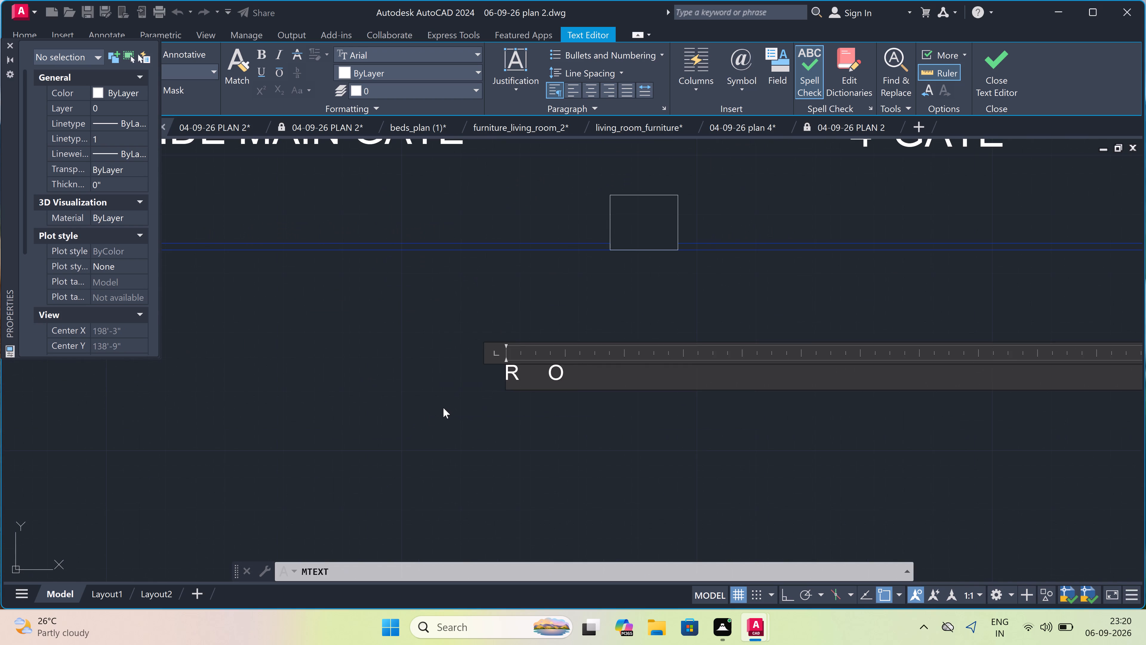
{"action": "key", "text": "space"}
{"action": "type", "text": "A"}
{"action": "key", "text": "space"}
{"action": "key", "text": "space"}
{"action": "key", "text": "space"}
{"action": "key", "text": "space"}
{"action": "key", "text": "space"}
{"action": "key", "text": "space"}
{"action": "key", "text": "d"}
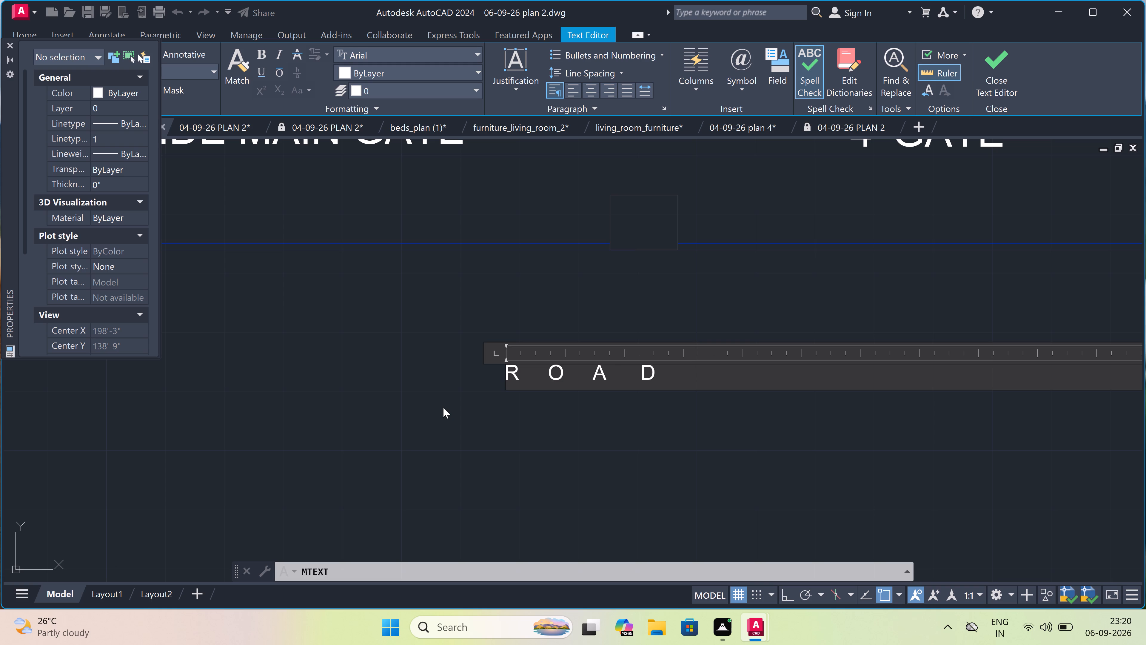
{"action": "left_click", "coordinate": [439, 408]}
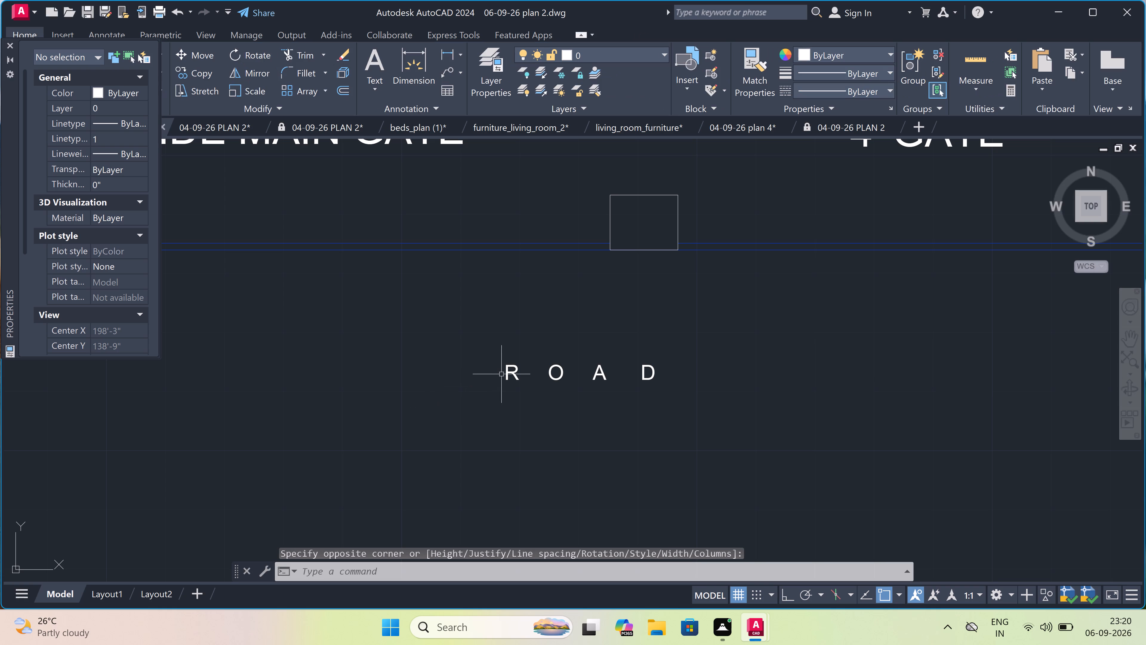
Set the "R O A D" label's text height to 12".
{"action": "left_click", "coordinate": [502, 373]}
{"action": "left_click", "coordinate": [646, 350]}
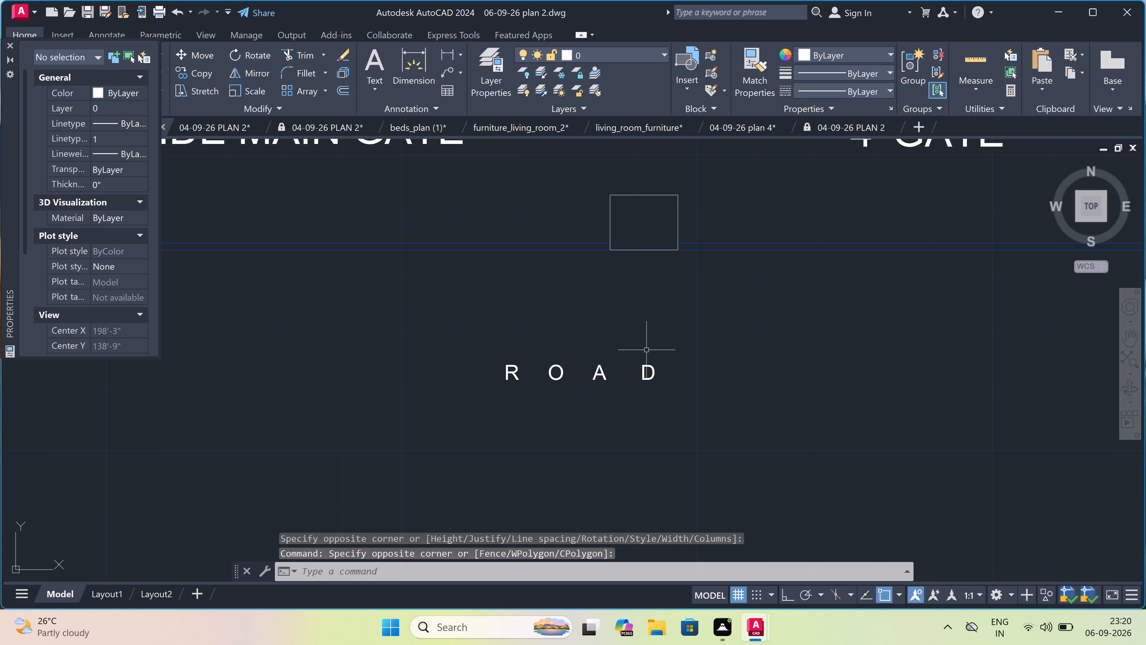
{"action": "left_click", "coordinate": [664, 353]}
{"action": "left_click", "coordinate": [342, 455]}
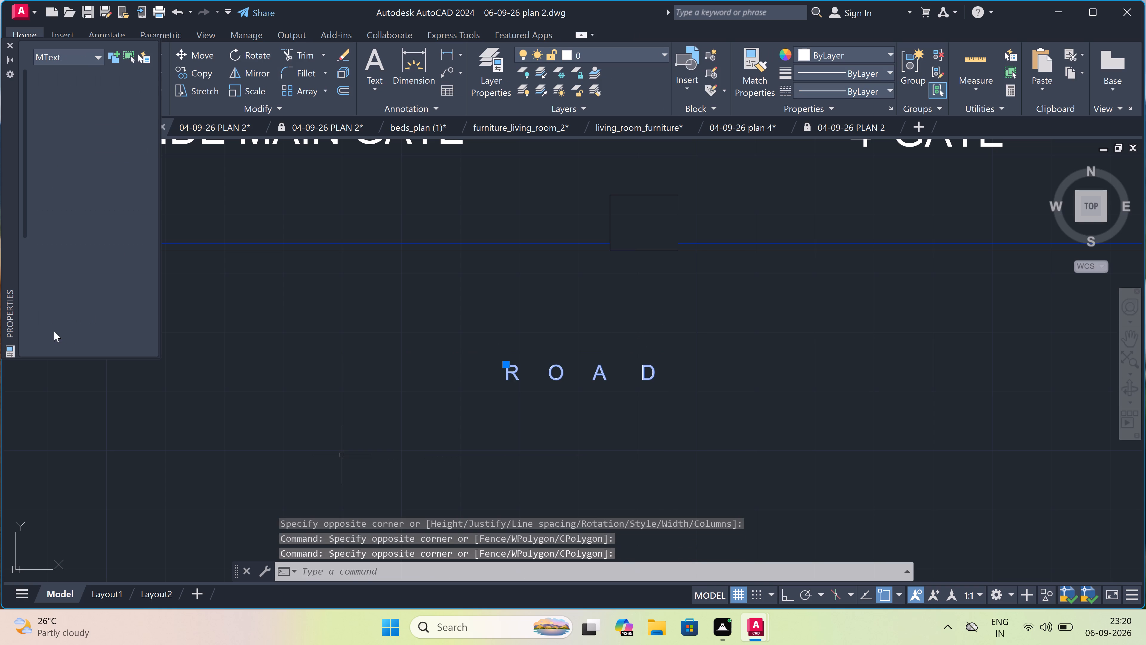
{"action": "left_click", "coordinate": [124, 339]}
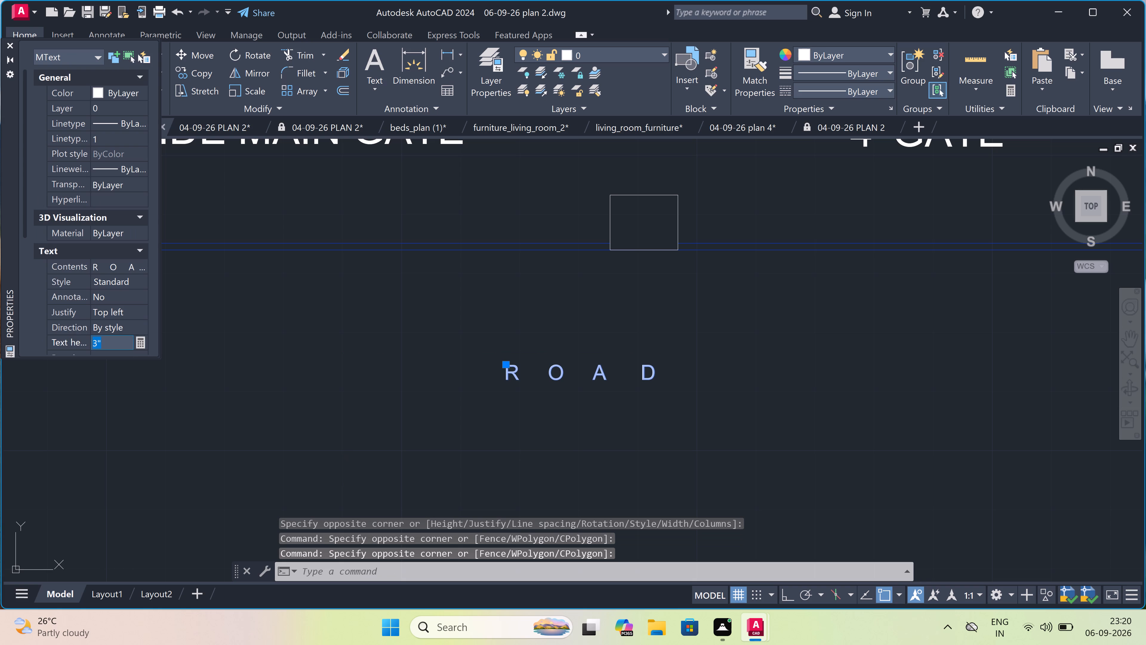
{"action": "key", "text": "BackSpace"}
{"action": "key", "text": "BackSpace"}
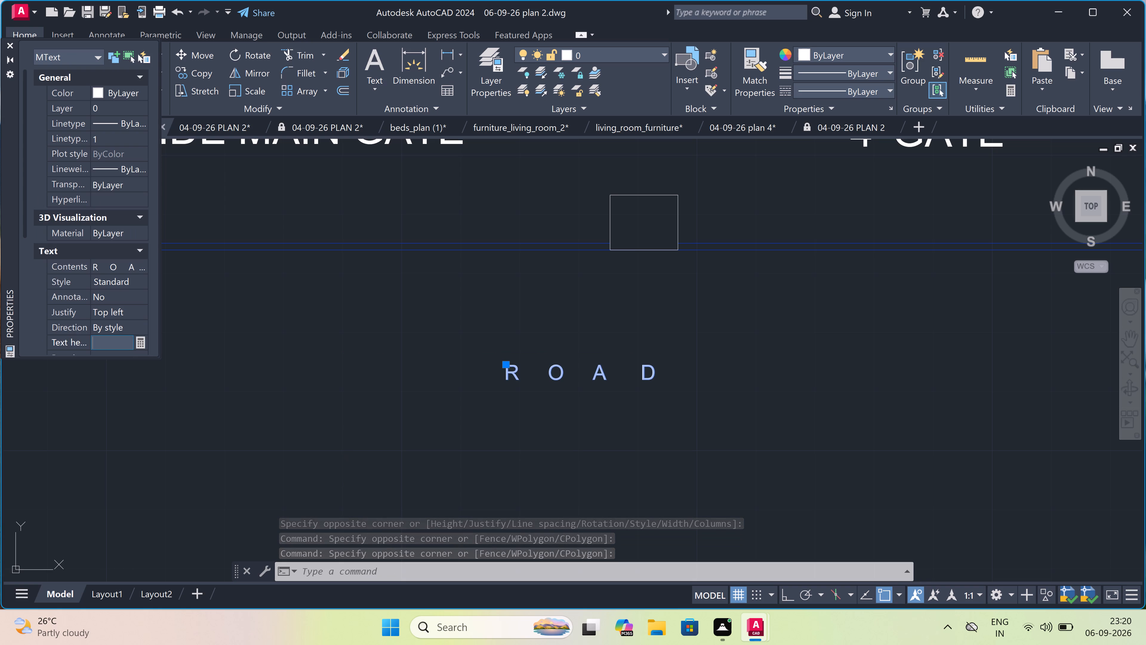
{"action": "type", "text": "12"}
{"action": "key", "text": "shift+quotedbl"}
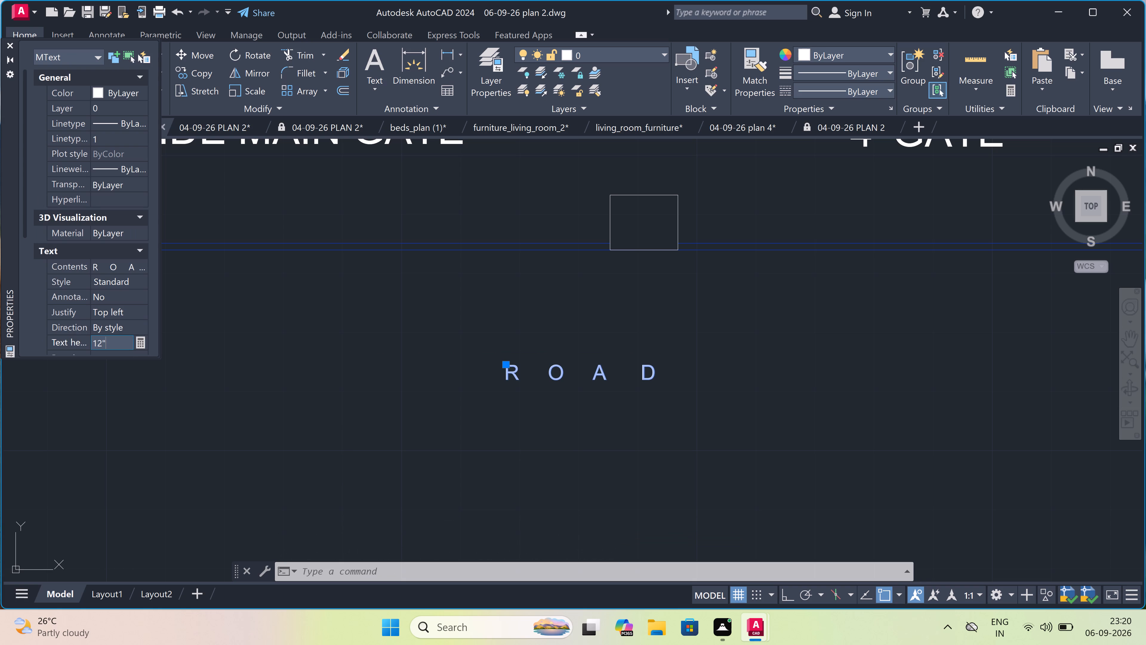
{"action": "left_click", "coordinate": [306, 360]}
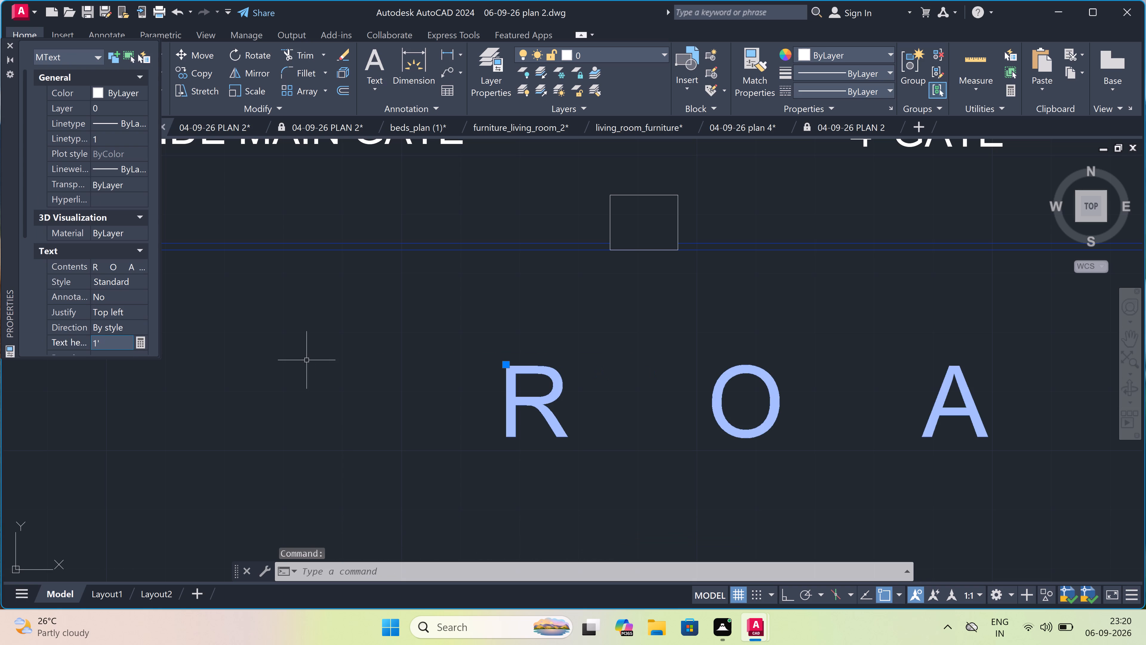
{"action": "key", "text": "Escape"}
With Ortho on, move the "R O A D" label horizontally so it sits roughly below the middle of the front wall.
{"action": "scroll", "coordinate": [304, 362], "scroll_direction": "down", "scroll_amount": 4}
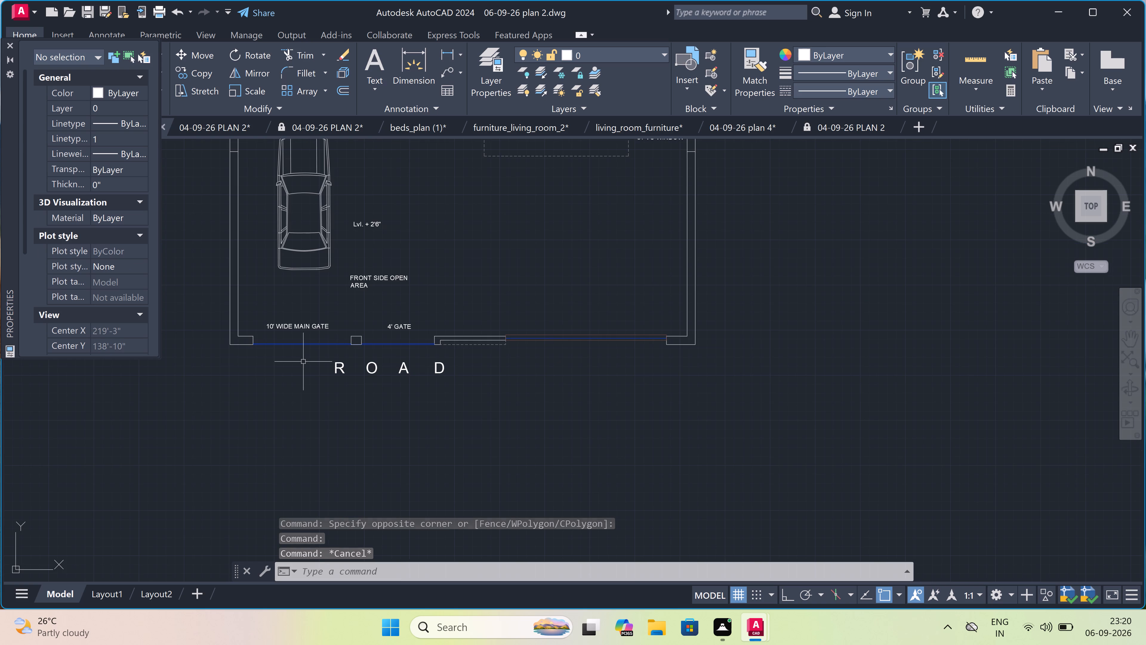
{"action": "scroll", "coordinate": [310, 363], "scroll_direction": "up", "scroll_amount": 1}
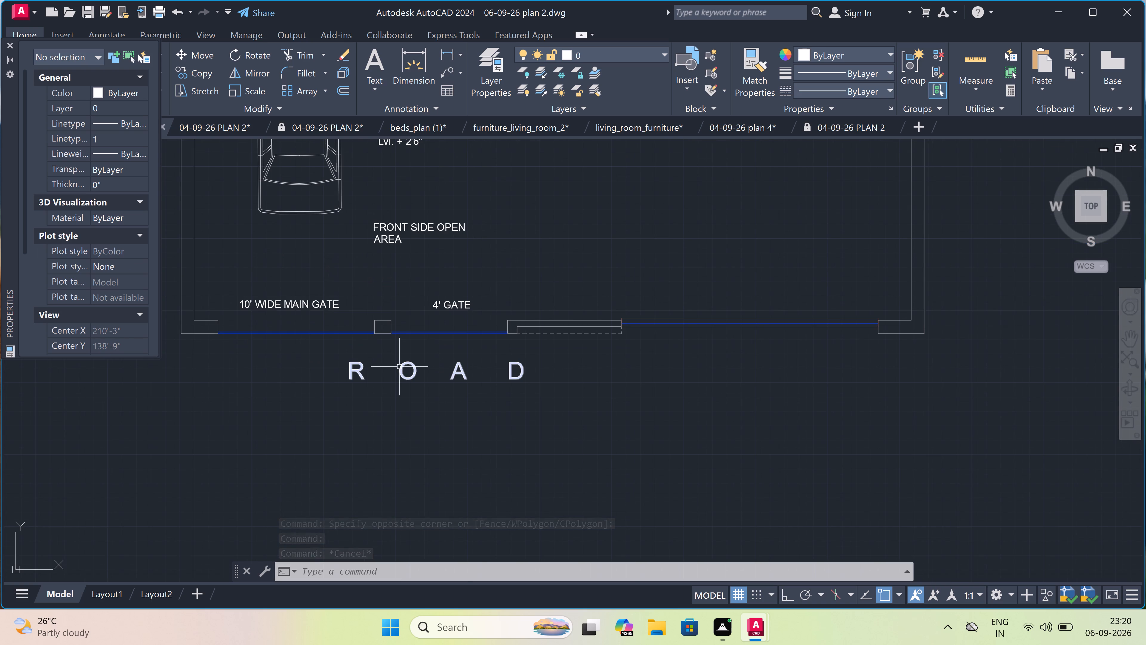
{"action": "left_click", "coordinate": [400, 367]}
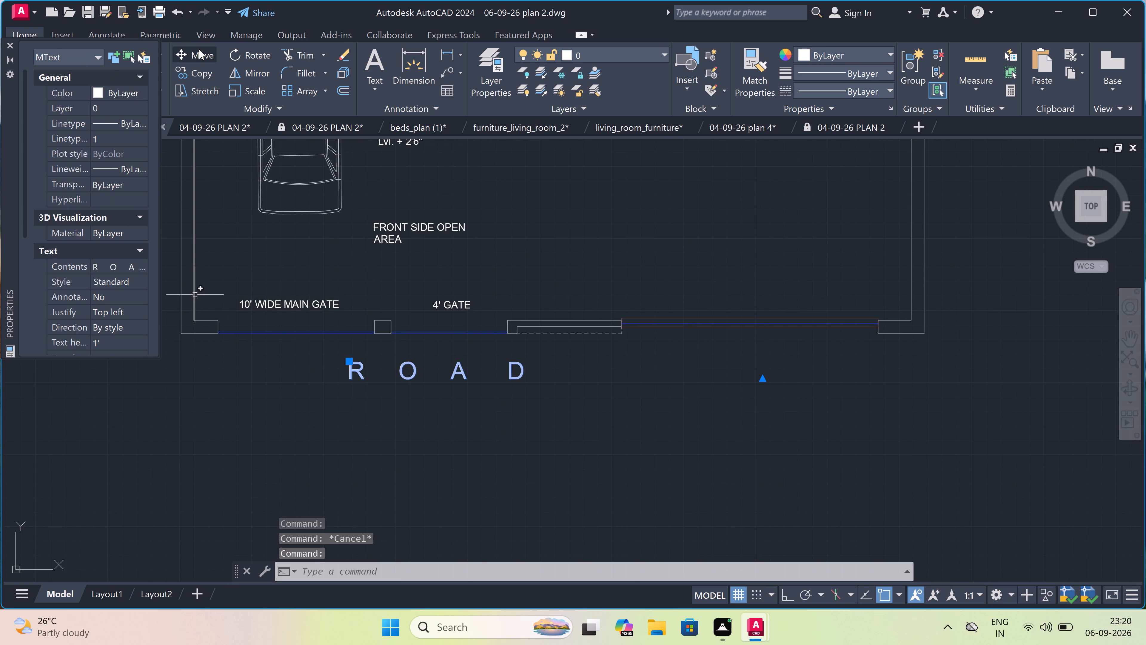
{"action": "left_click", "coordinate": [199, 49]}
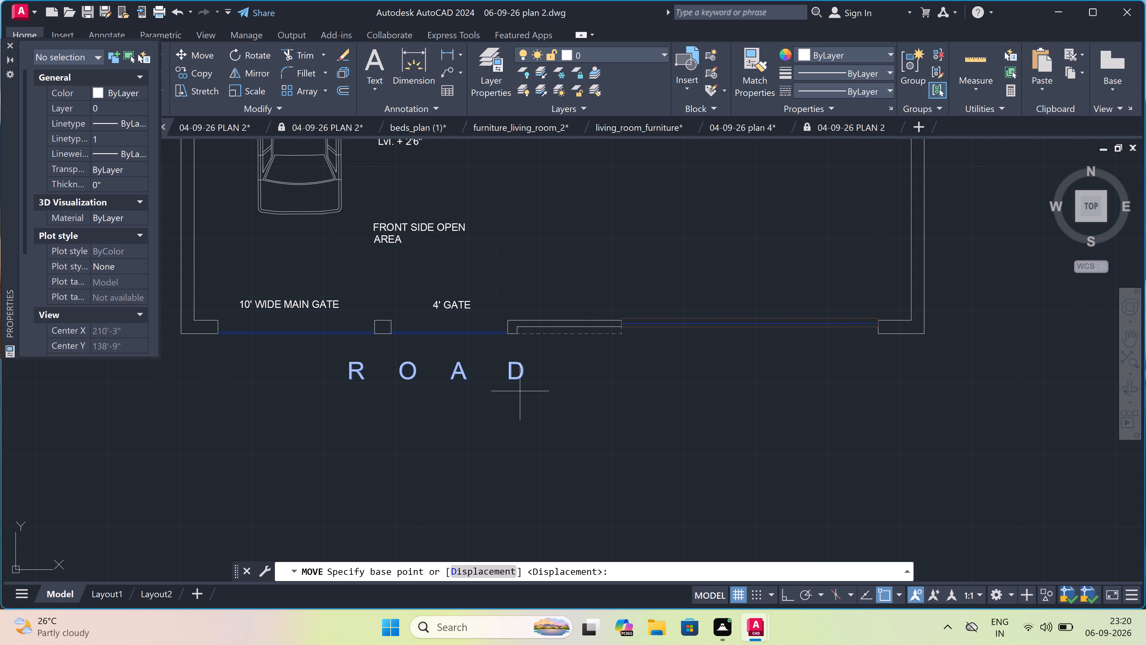
{"action": "left_click", "coordinate": [458, 372]}
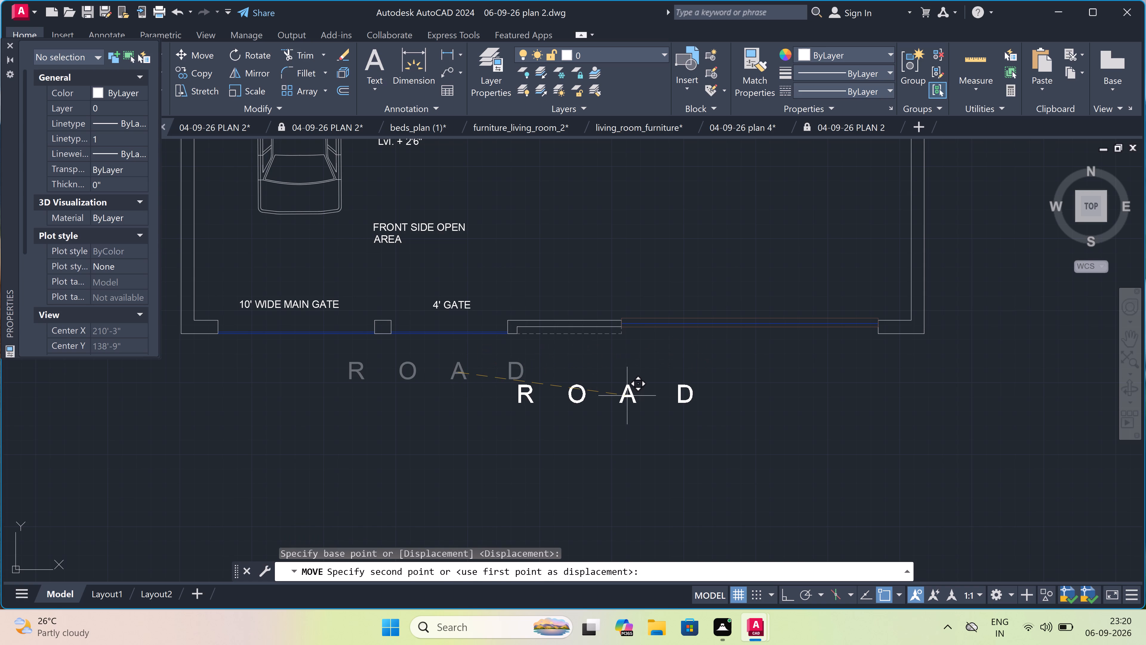
{"action": "key", "text": "F8"}
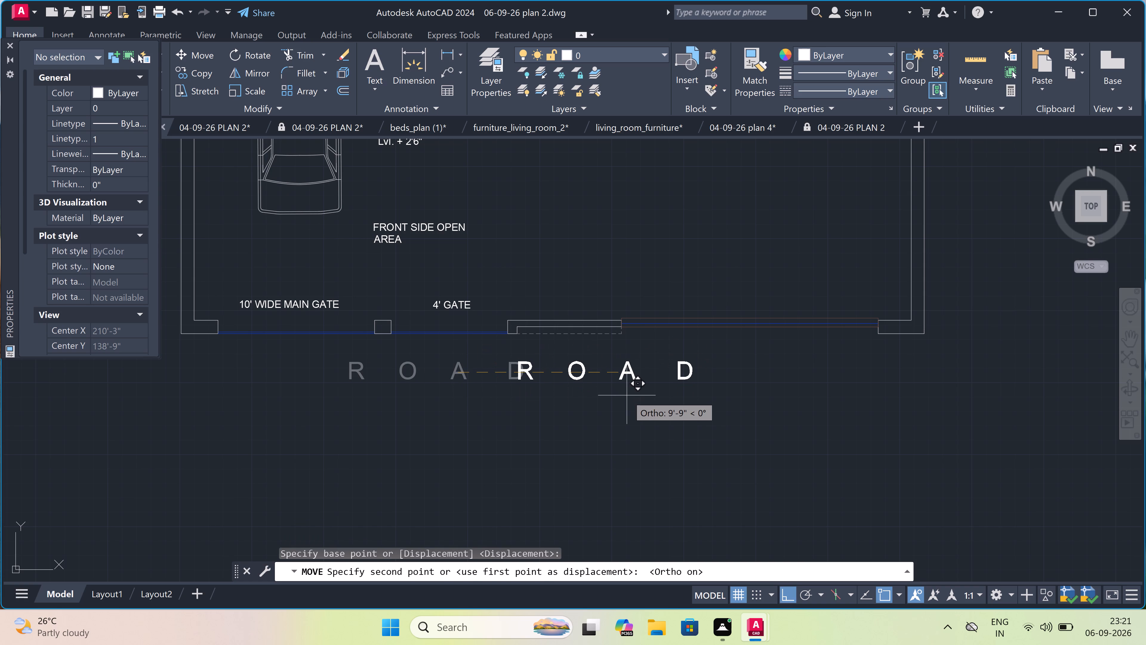
{"action": "left_click", "coordinate": [614, 397]}
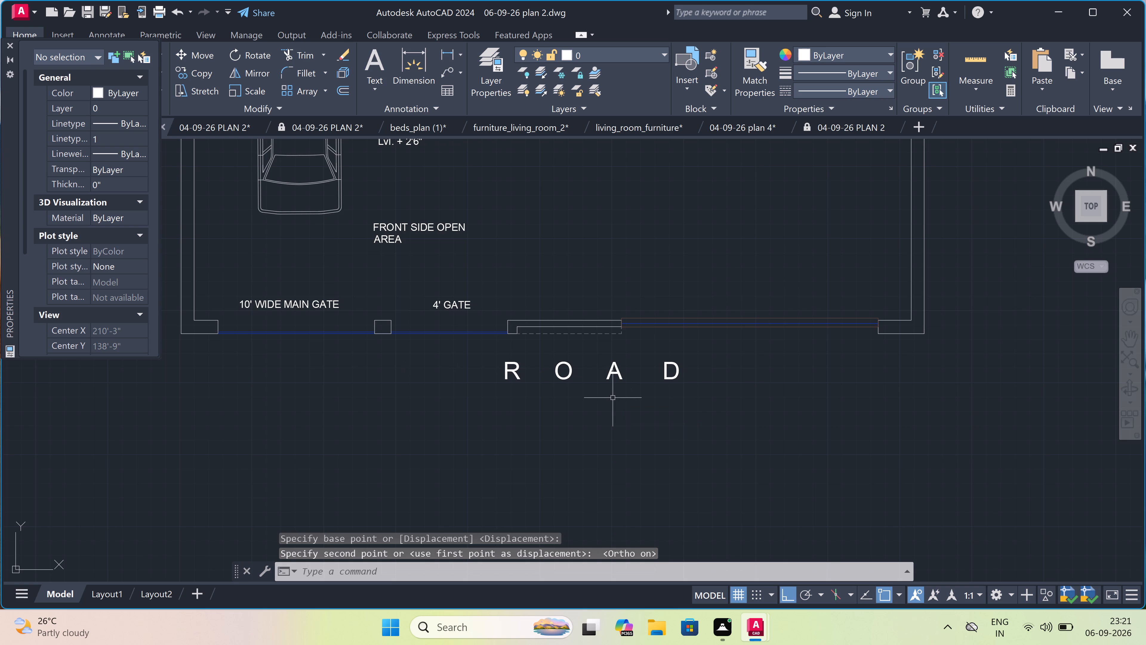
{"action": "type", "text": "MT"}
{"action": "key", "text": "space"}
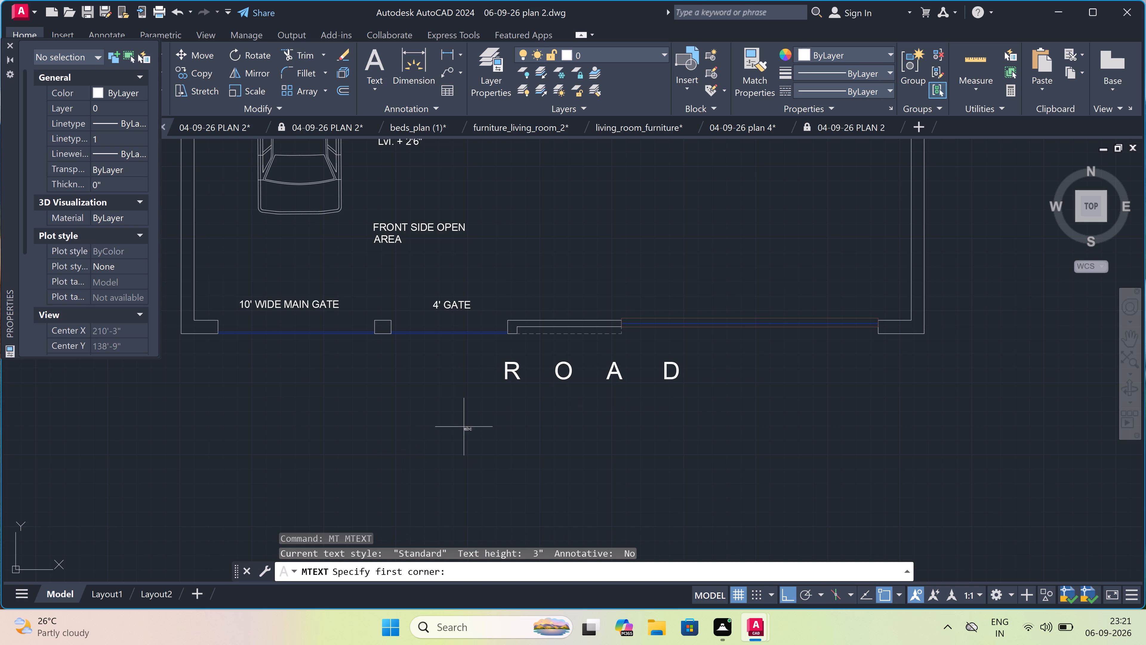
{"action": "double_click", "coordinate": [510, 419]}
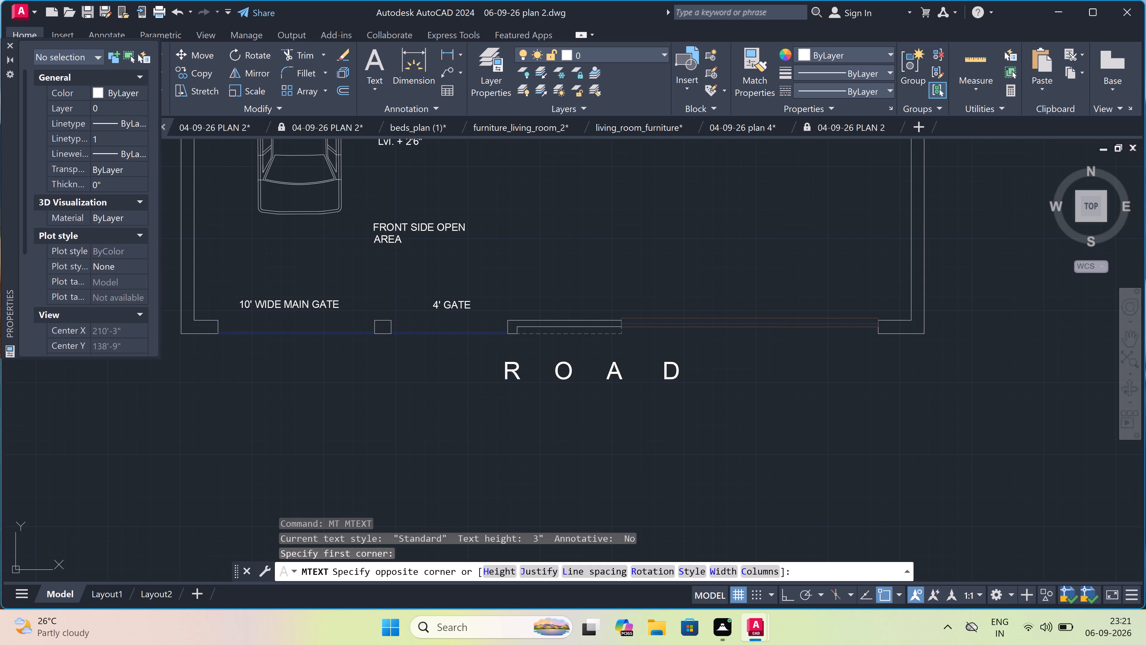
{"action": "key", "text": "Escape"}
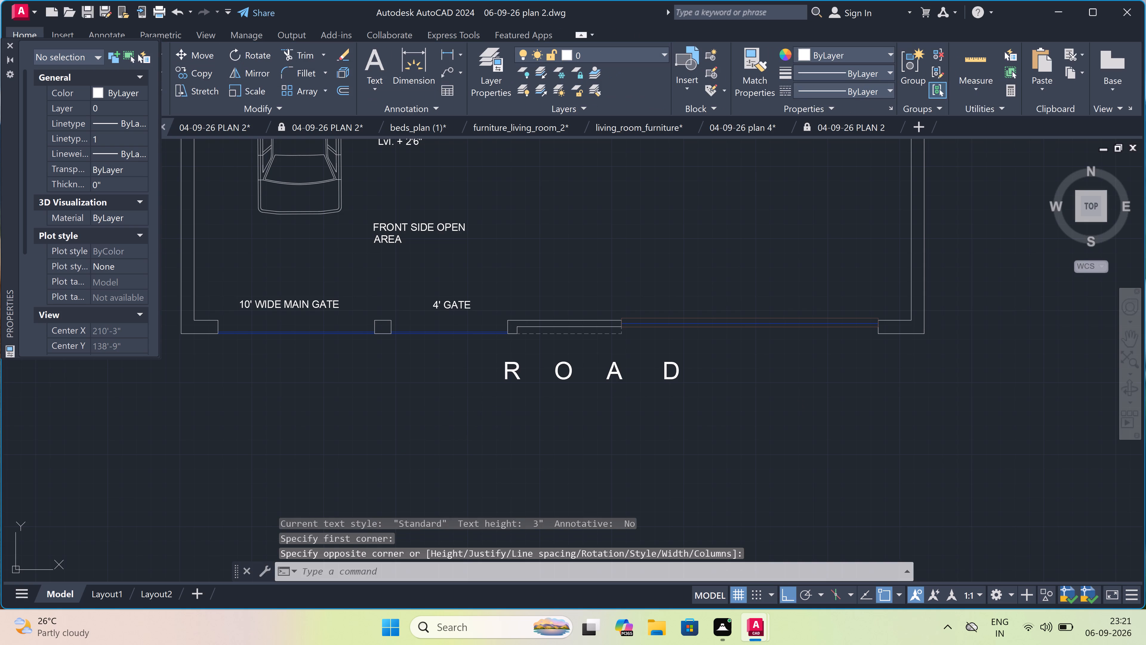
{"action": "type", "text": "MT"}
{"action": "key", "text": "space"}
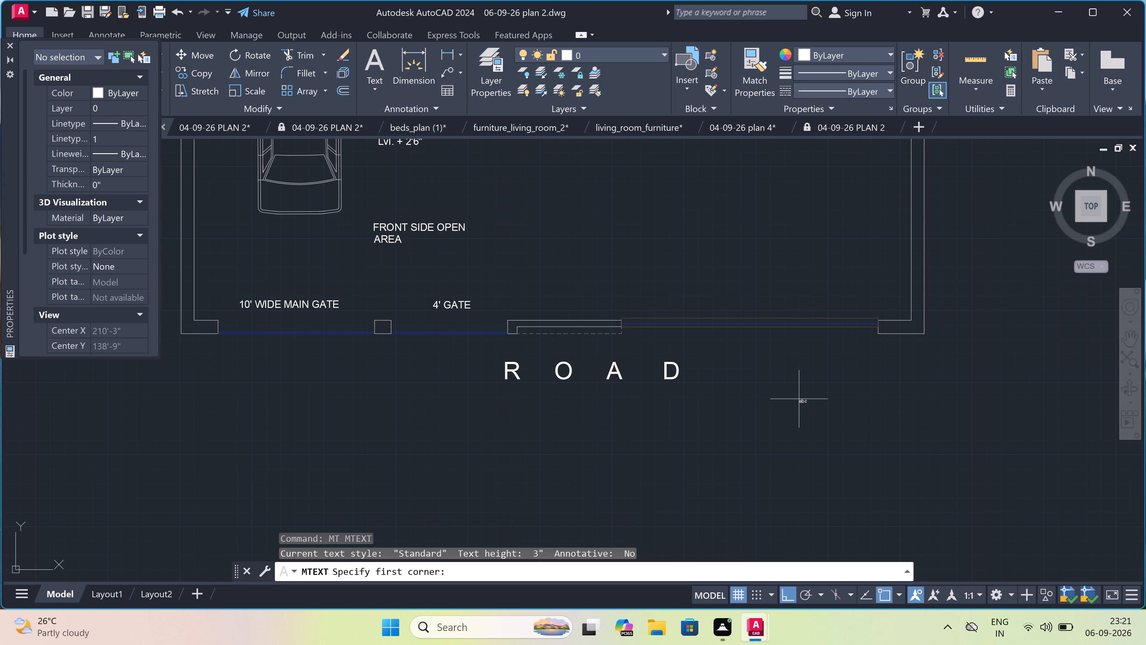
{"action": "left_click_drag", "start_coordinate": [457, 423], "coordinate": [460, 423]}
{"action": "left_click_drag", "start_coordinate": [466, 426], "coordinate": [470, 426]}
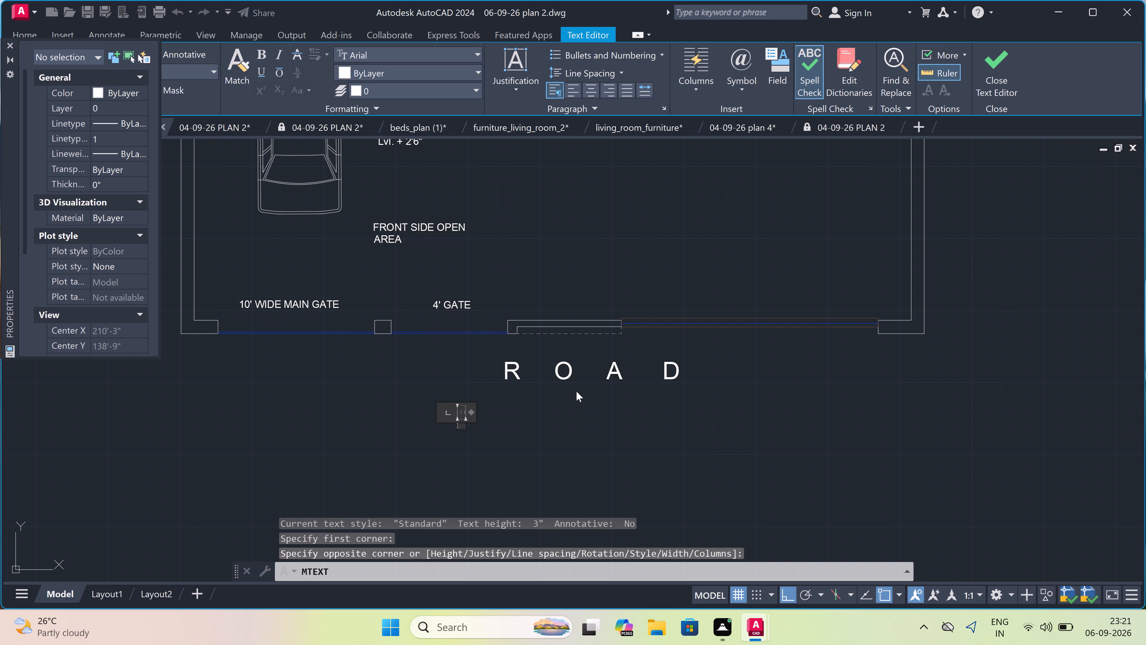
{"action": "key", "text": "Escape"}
Add the multiline text "lvl. + 00" just below the "R O A D" label, starting under the letter R.
{"action": "type", "text": "MT"}
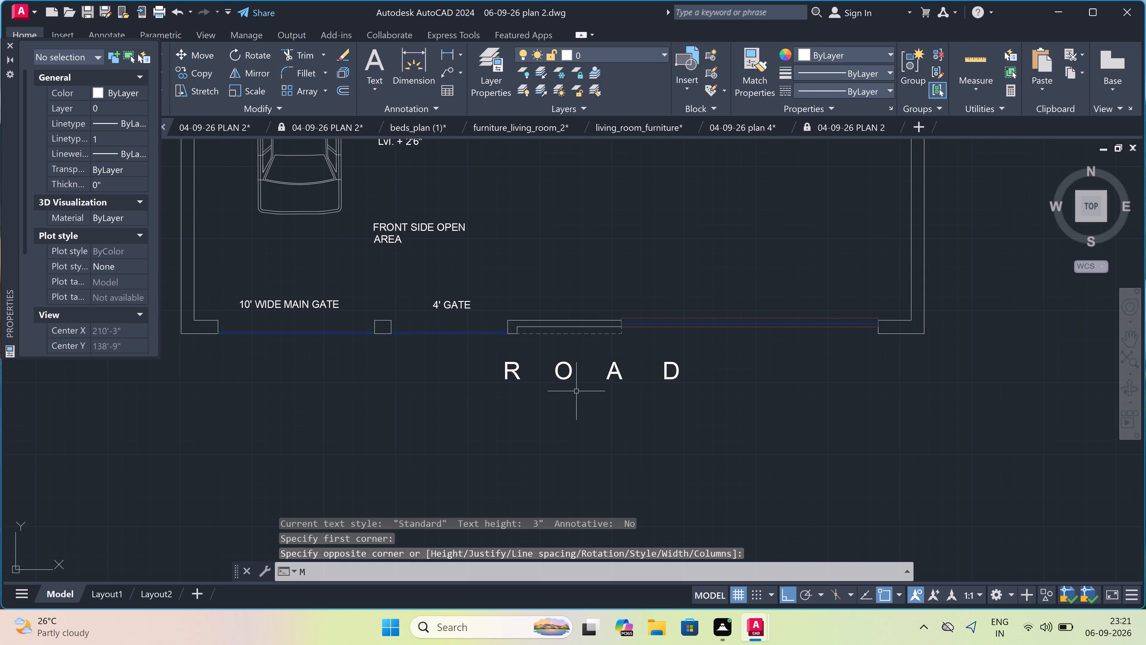
{"action": "key", "text": "space"}
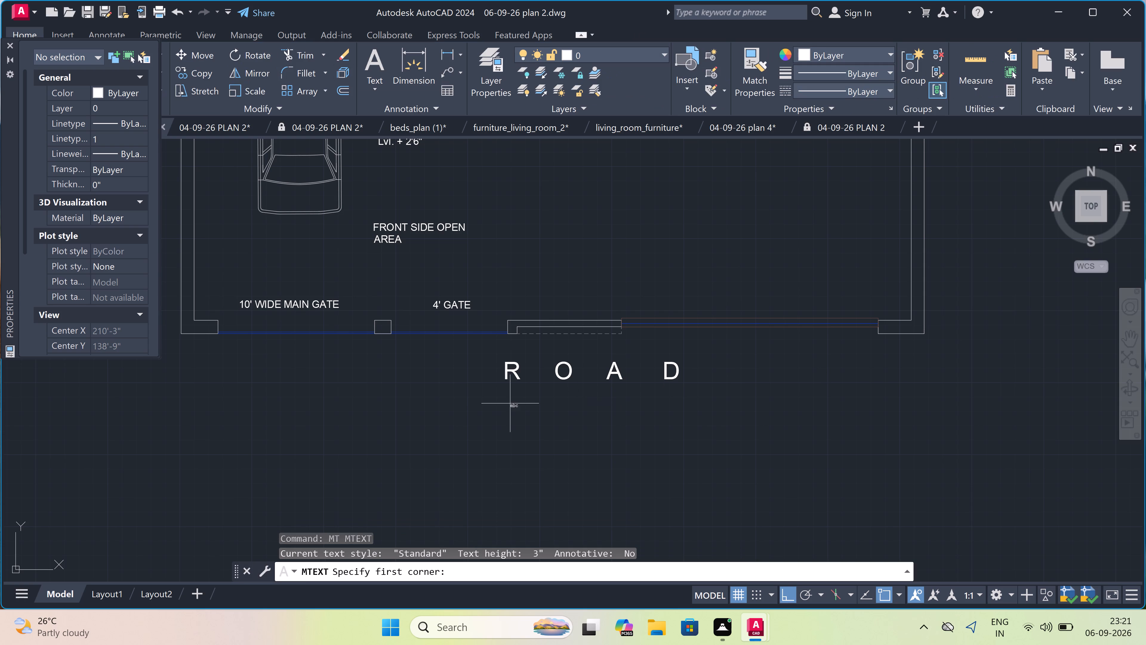
{"action": "left_click_drag", "start_coordinate": [510, 403], "coordinate": [513, 404]}
{"action": "left_click", "coordinate": [759, 407]}
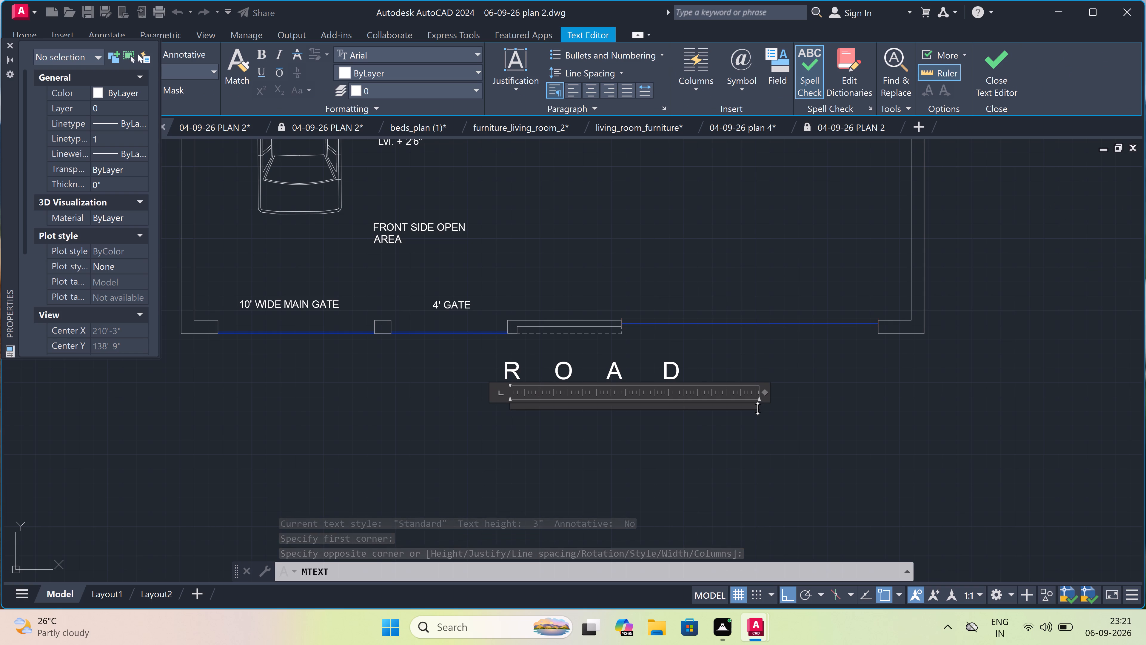
{"action": "key", "text": "i"}
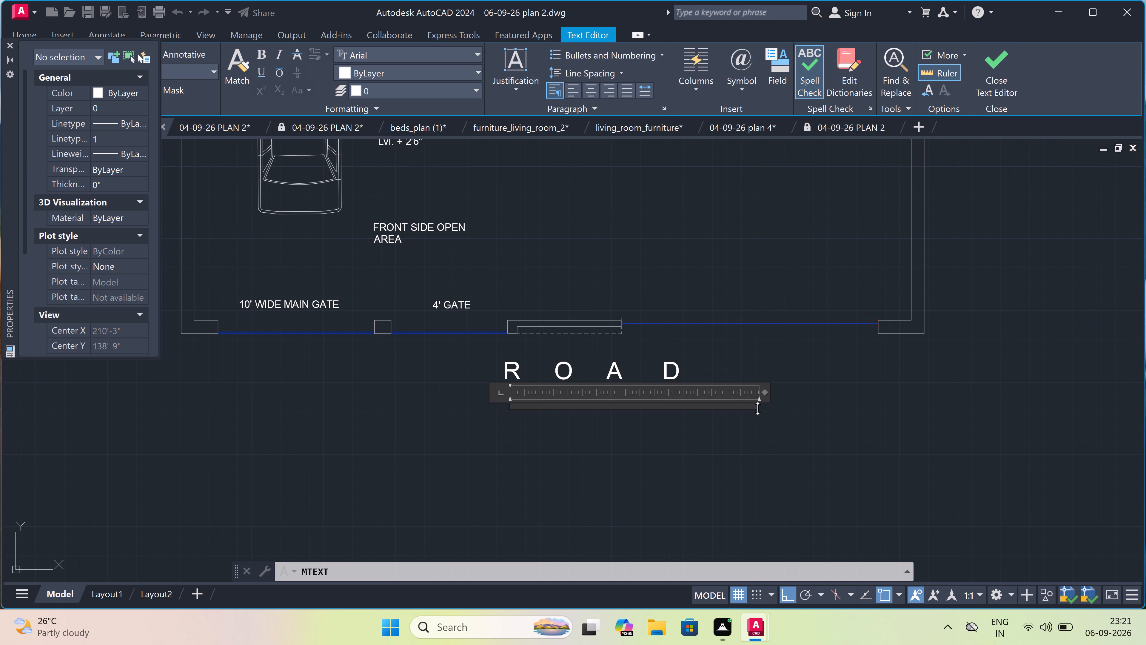
{"action": "key", "text": "v"}
{"action": "key", "text": "i"}
{"action": "key", "text": "space"}
{"action": "key", "text": "period"}
{"action": "key", "text": "BackSpace"}
{"action": "key", "text": "BackSpace"}
{"action": "type", "text": "."}
{"action": "key", "text": "space"}
{"action": "key", "text": "equal"}
{"action": "key", "text": "BackSpace"}
{"action": "key", "text": "shift+plus"}
{"action": "scroll", "coordinate": [516, 410], "scroll_direction": "up", "scroll_amount": 3}
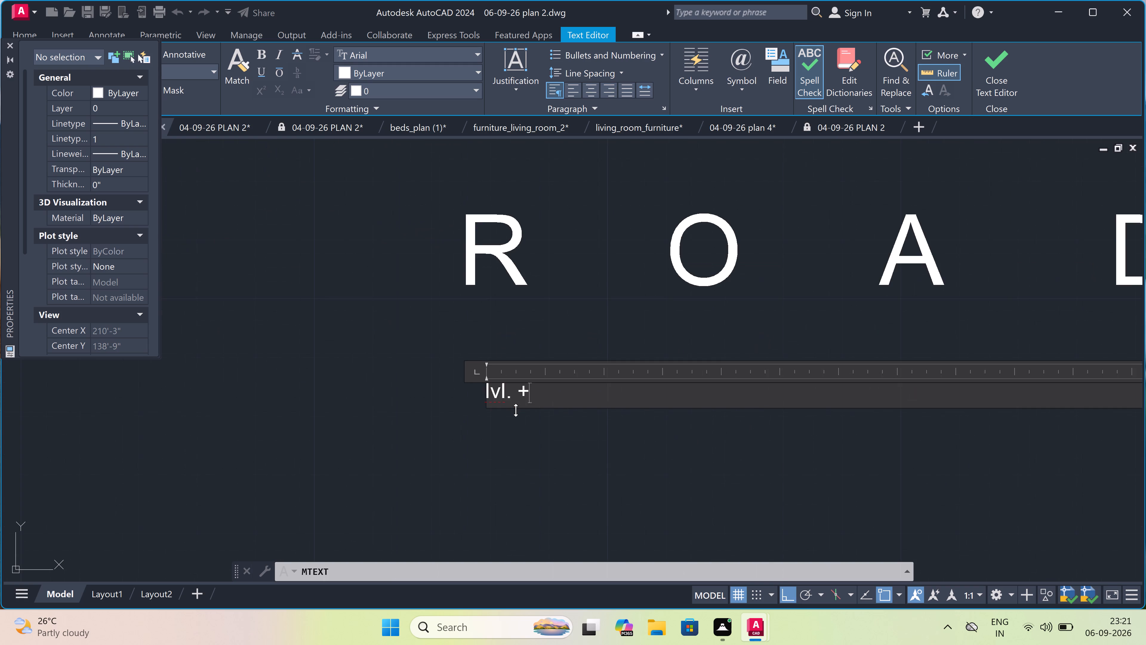
{"action": "scroll", "coordinate": [518, 406], "scroll_direction": "up", "scroll_amount": 2}
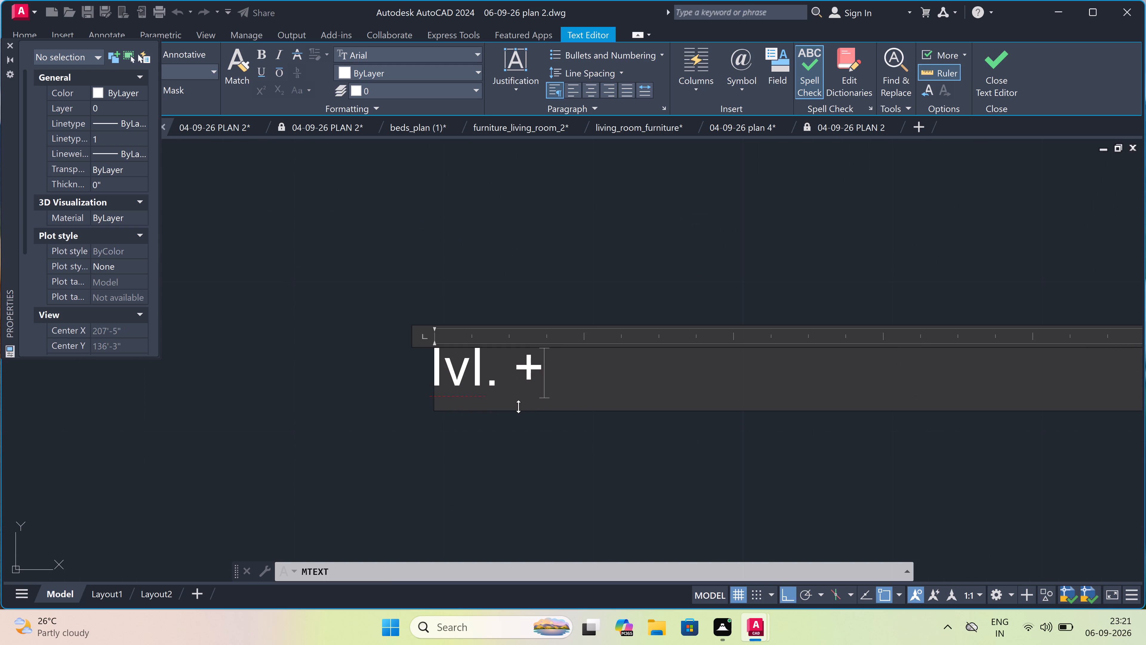
{"action": "type", "text": "00"}
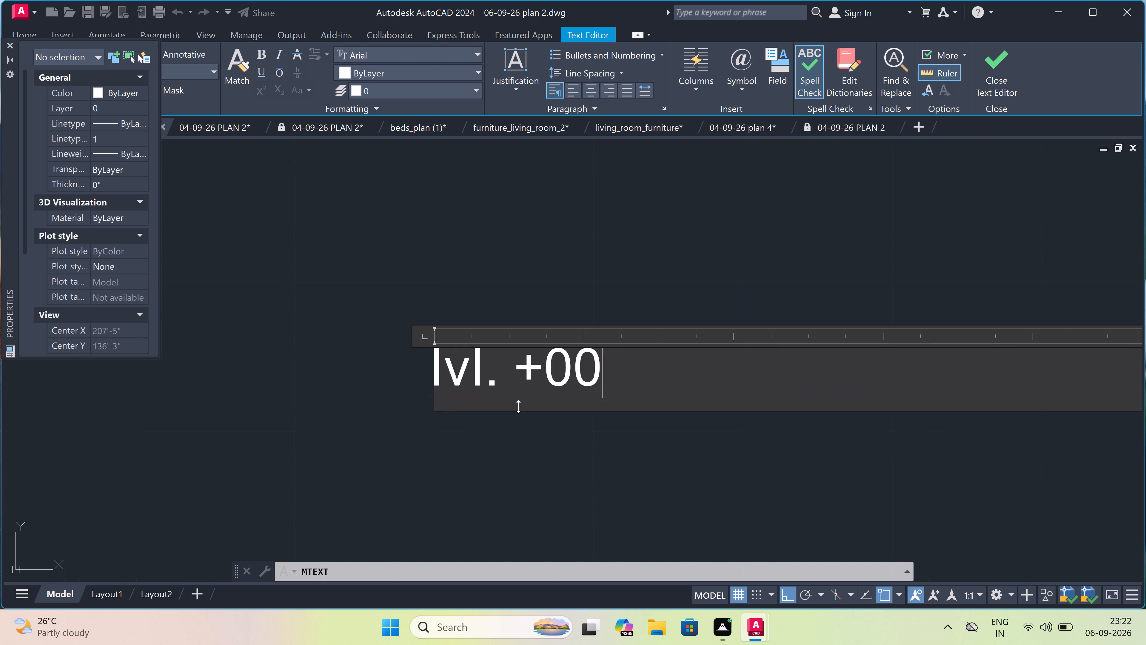
{"action": "left_click", "coordinate": [540, 364]}
{"action": "key", "text": "space"}
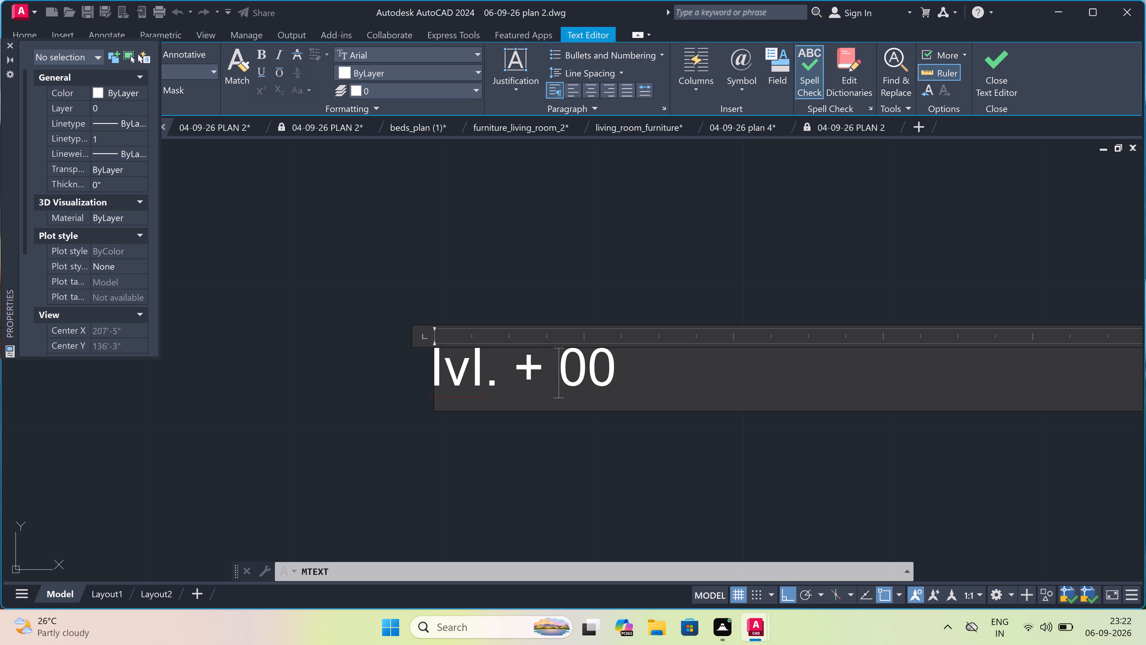
{"action": "left_click", "coordinate": [506, 430]}
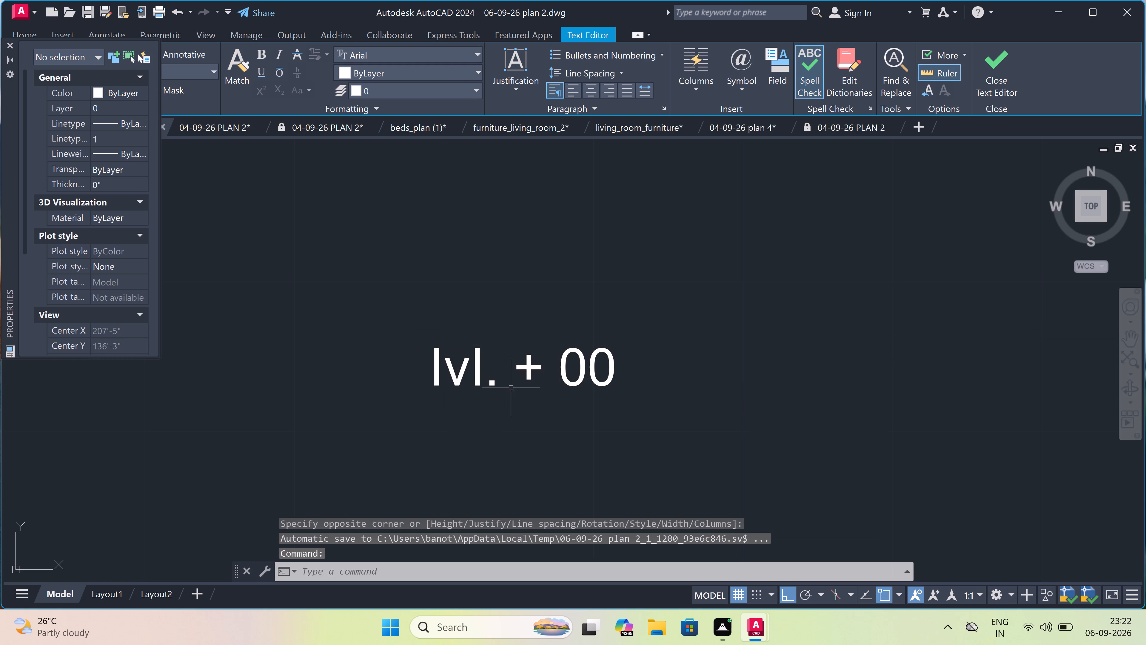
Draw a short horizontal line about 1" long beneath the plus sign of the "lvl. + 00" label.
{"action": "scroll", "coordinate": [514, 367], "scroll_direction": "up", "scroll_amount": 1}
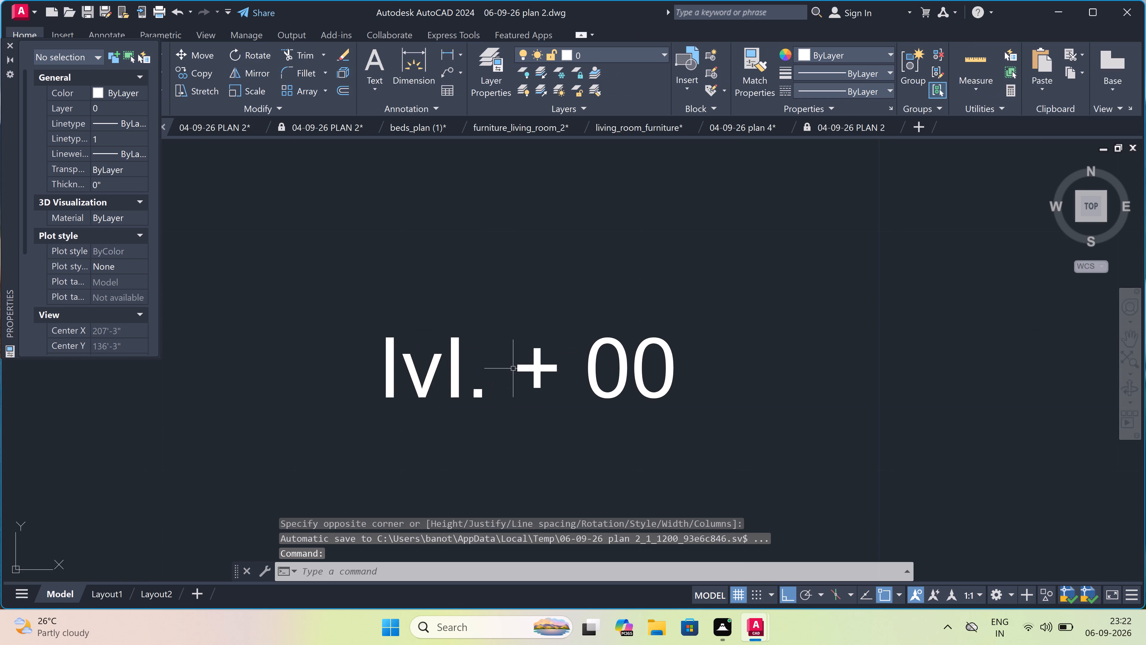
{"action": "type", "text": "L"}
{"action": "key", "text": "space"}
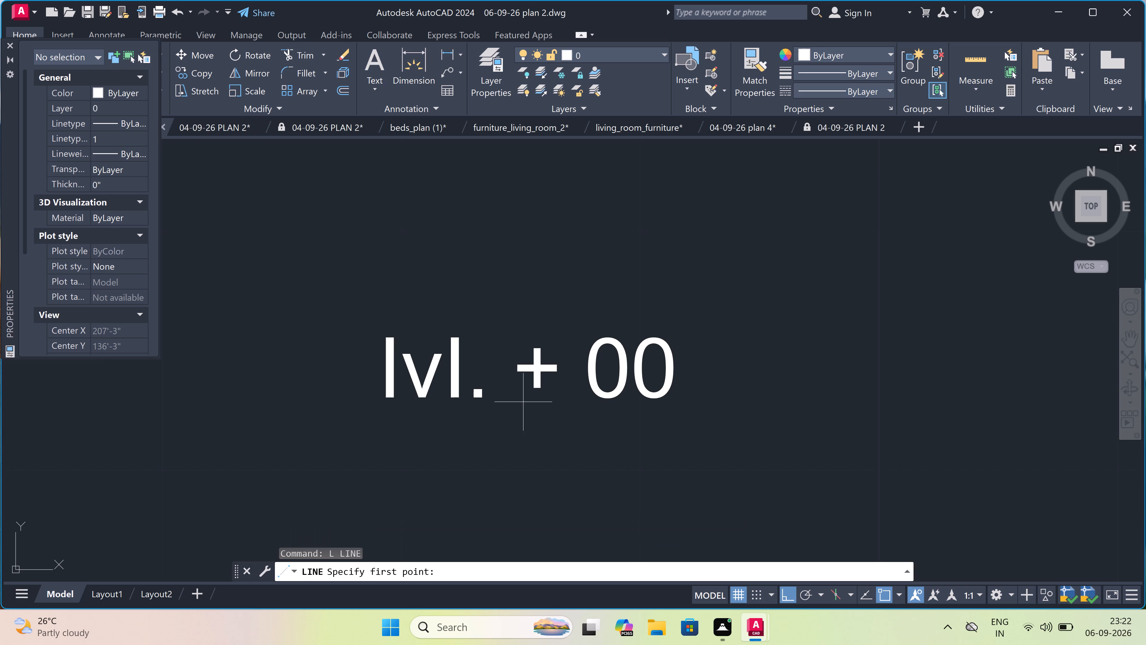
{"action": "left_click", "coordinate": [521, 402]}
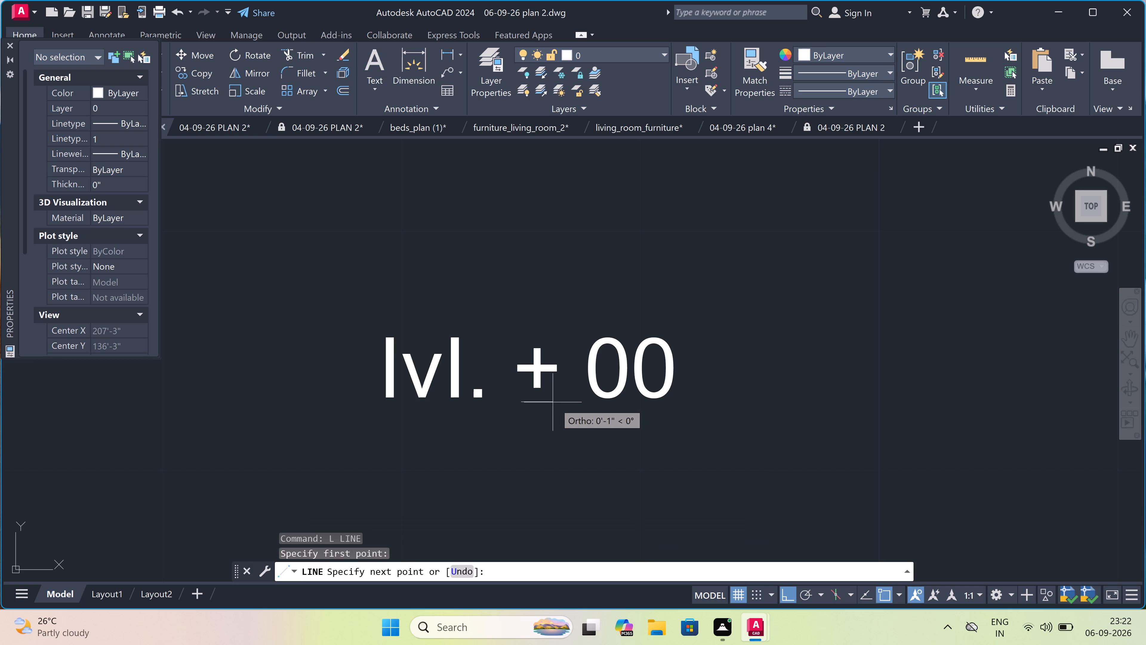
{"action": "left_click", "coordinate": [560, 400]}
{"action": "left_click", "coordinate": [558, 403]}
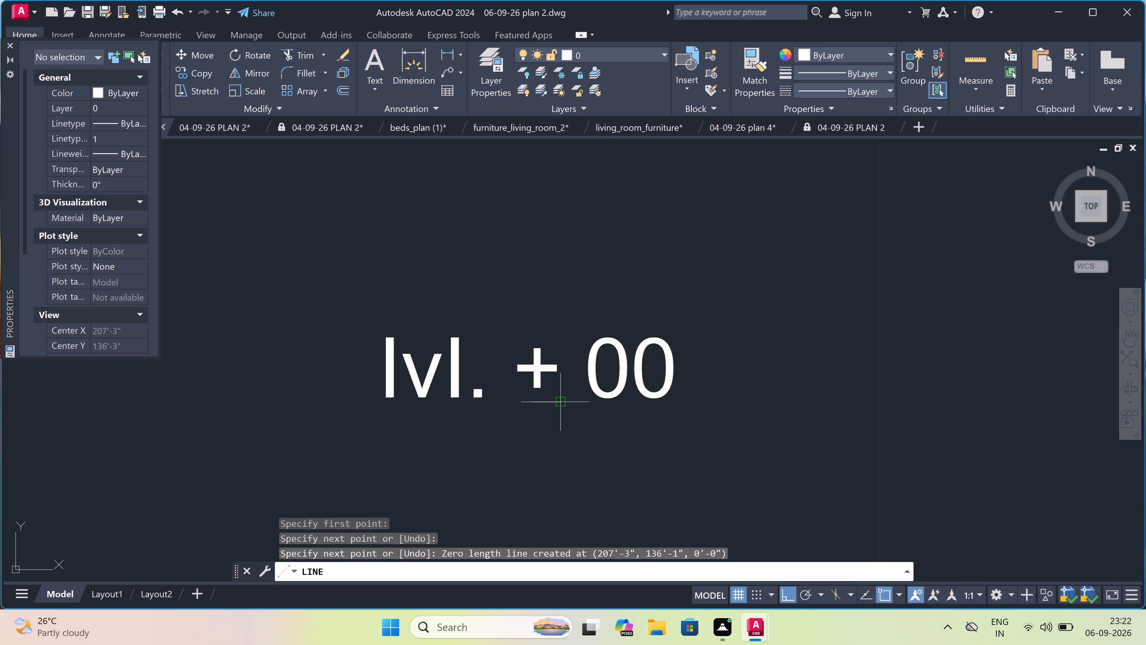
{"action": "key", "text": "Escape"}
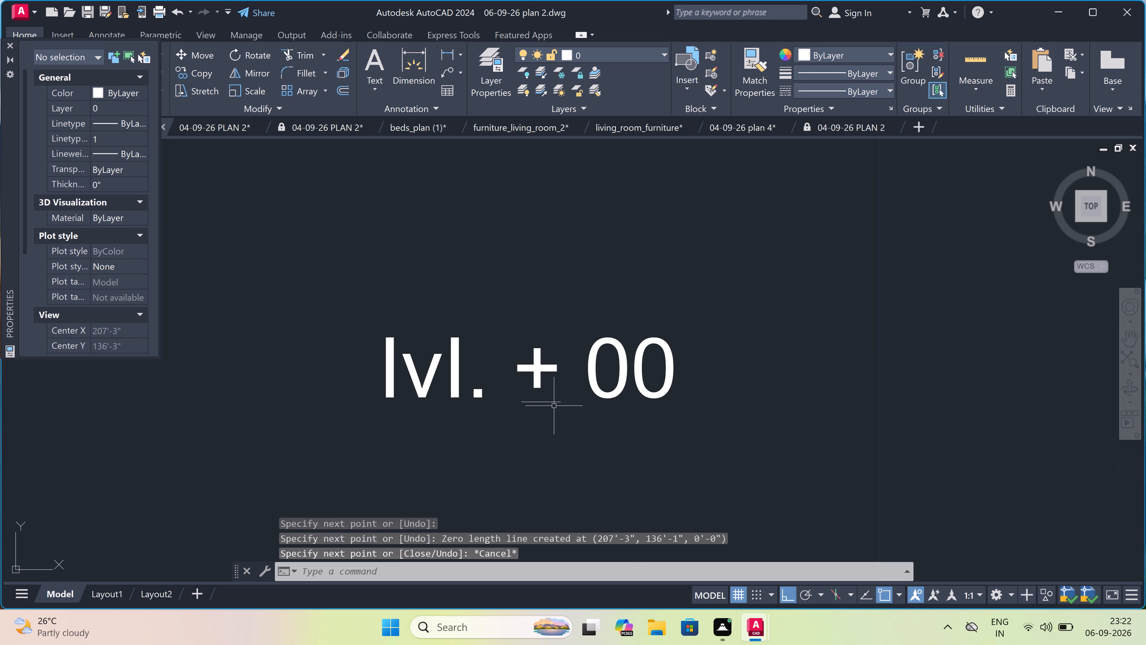
Set the "lvl. + 00" label's text height to 6".
{"action": "scroll", "coordinate": [554, 406], "scroll_direction": "down", "scroll_amount": 3}
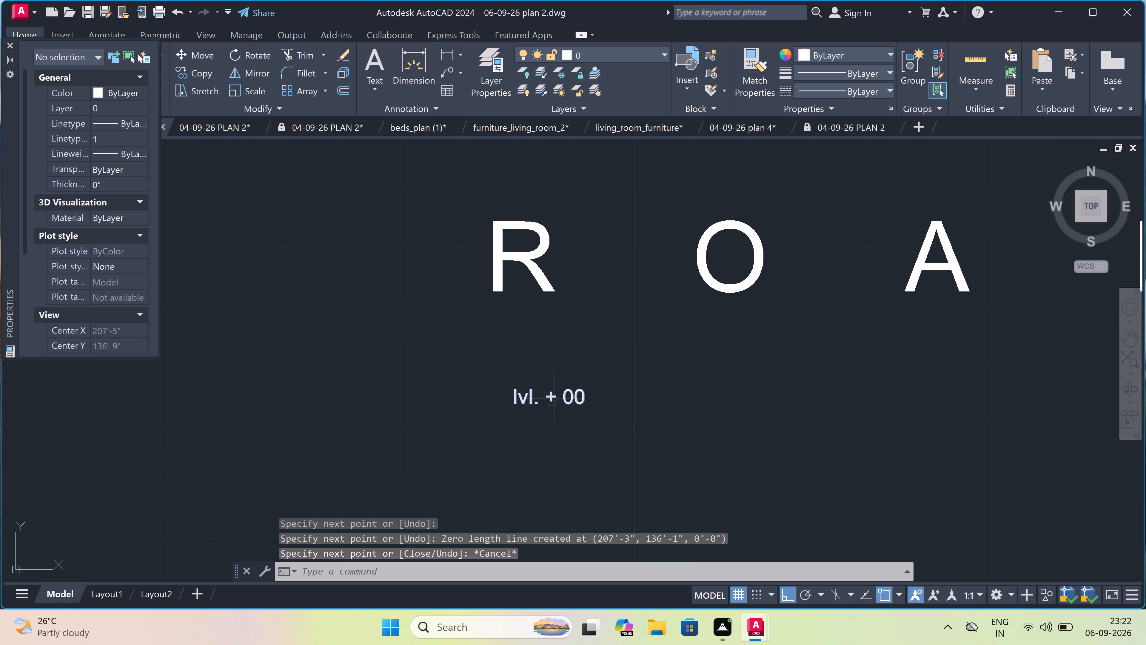
{"action": "left_click", "coordinate": [554, 399]}
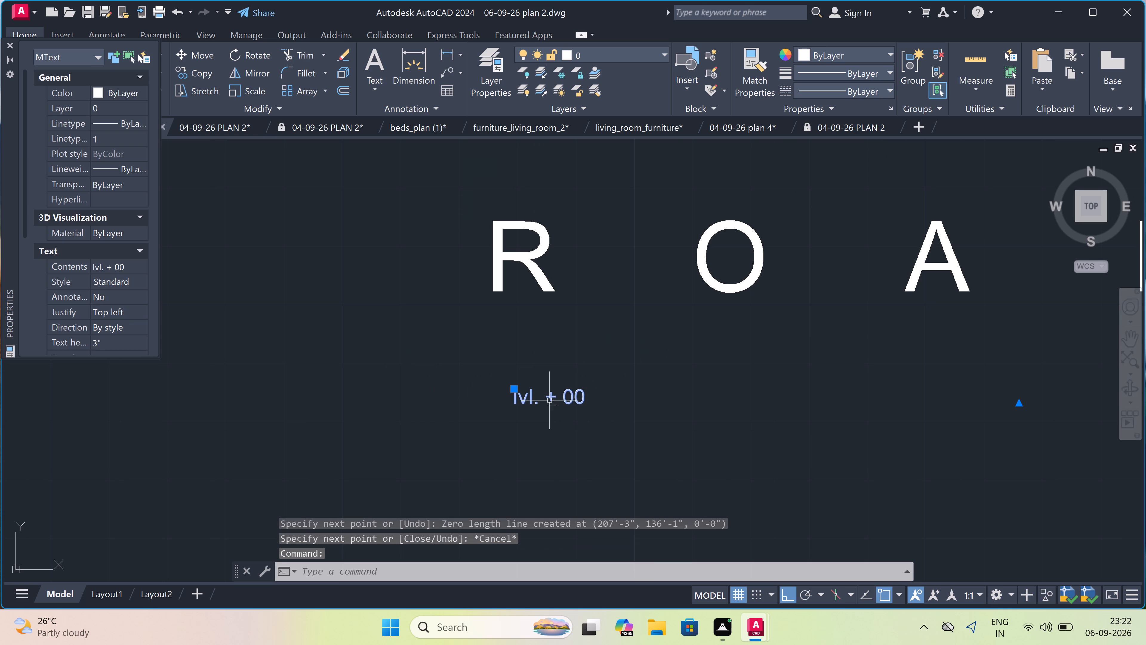
{"action": "left_click", "coordinate": [121, 346]}
{"action": "key", "text": "BackSpace"}
{"action": "type", "text": "6\""}
{"action": "left_click", "coordinate": [197, 374]}
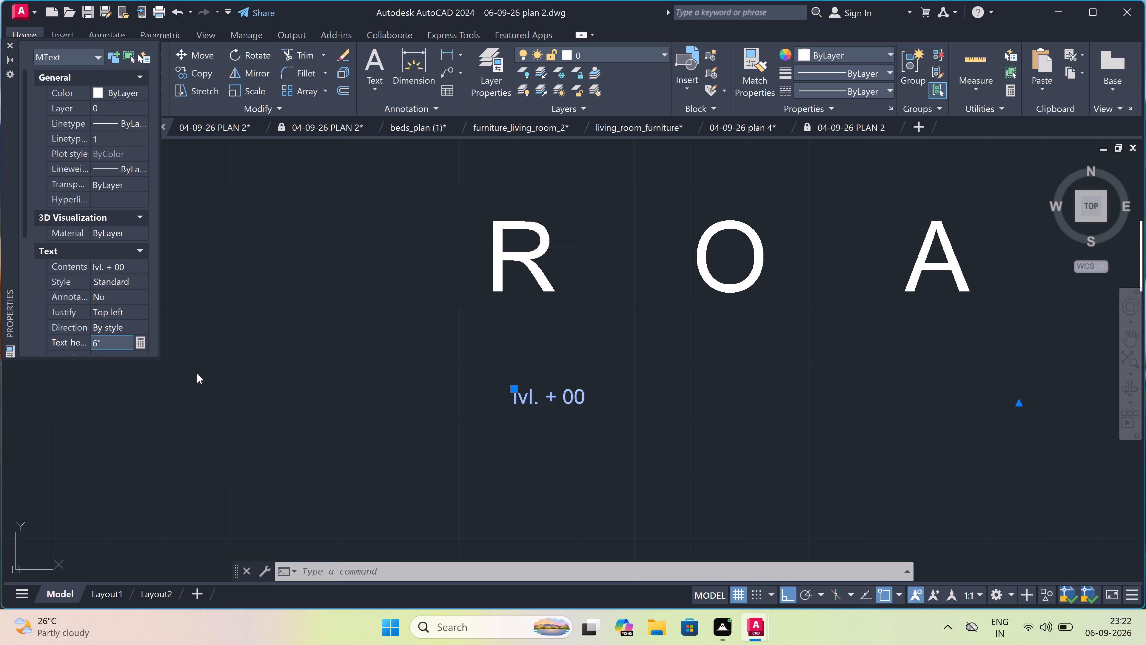
{"action": "key", "text": "Escape"}
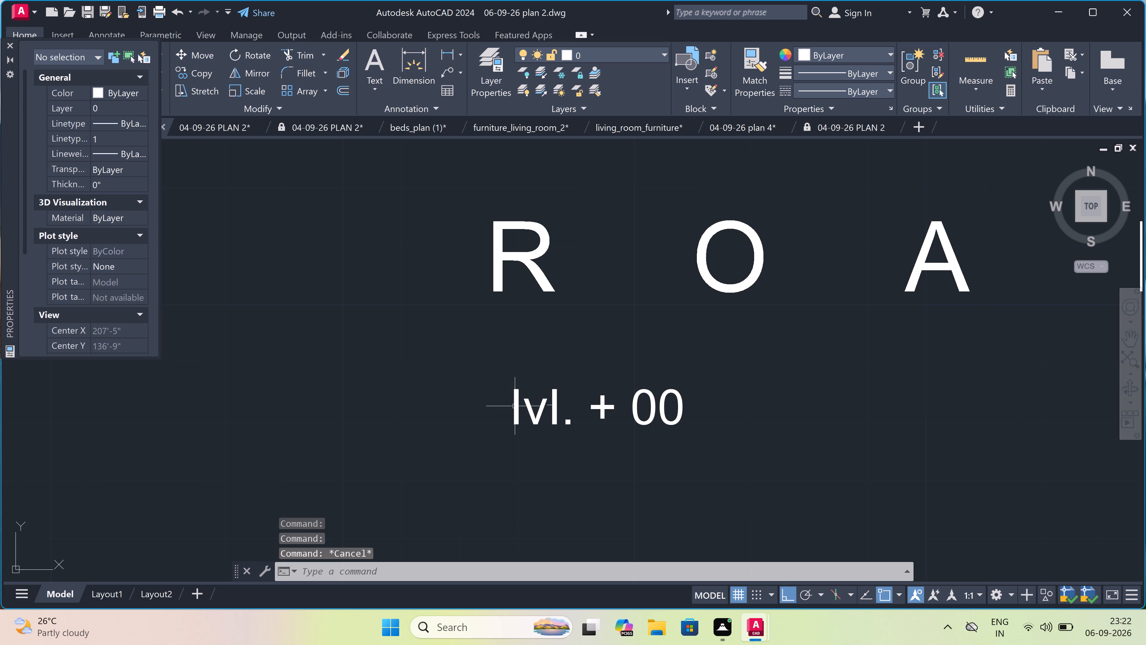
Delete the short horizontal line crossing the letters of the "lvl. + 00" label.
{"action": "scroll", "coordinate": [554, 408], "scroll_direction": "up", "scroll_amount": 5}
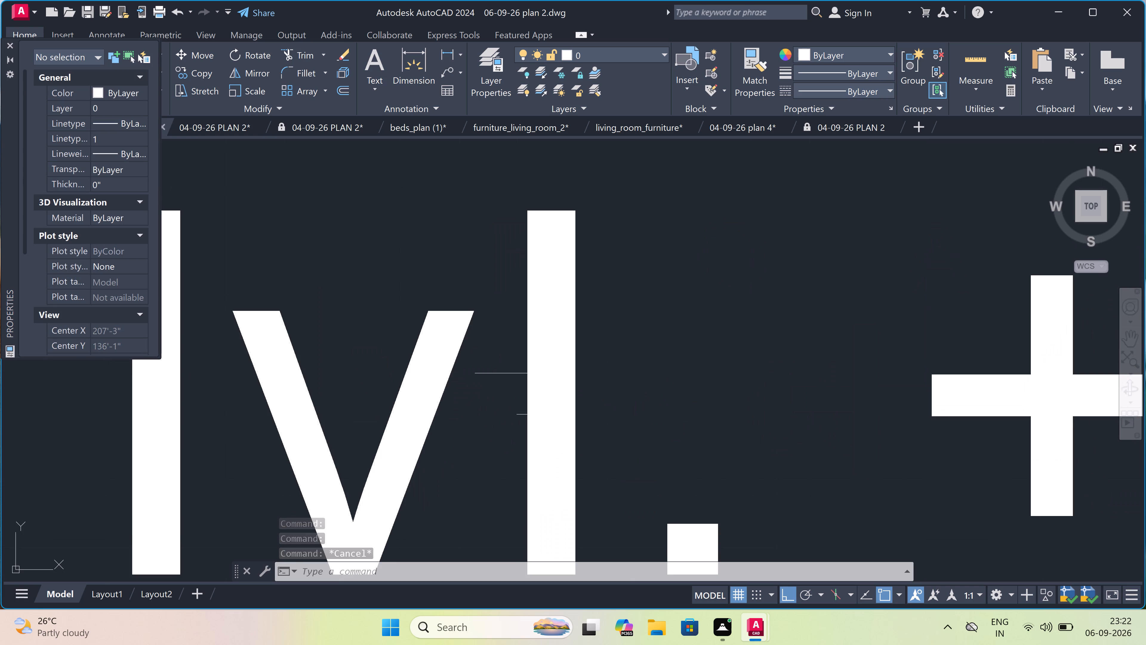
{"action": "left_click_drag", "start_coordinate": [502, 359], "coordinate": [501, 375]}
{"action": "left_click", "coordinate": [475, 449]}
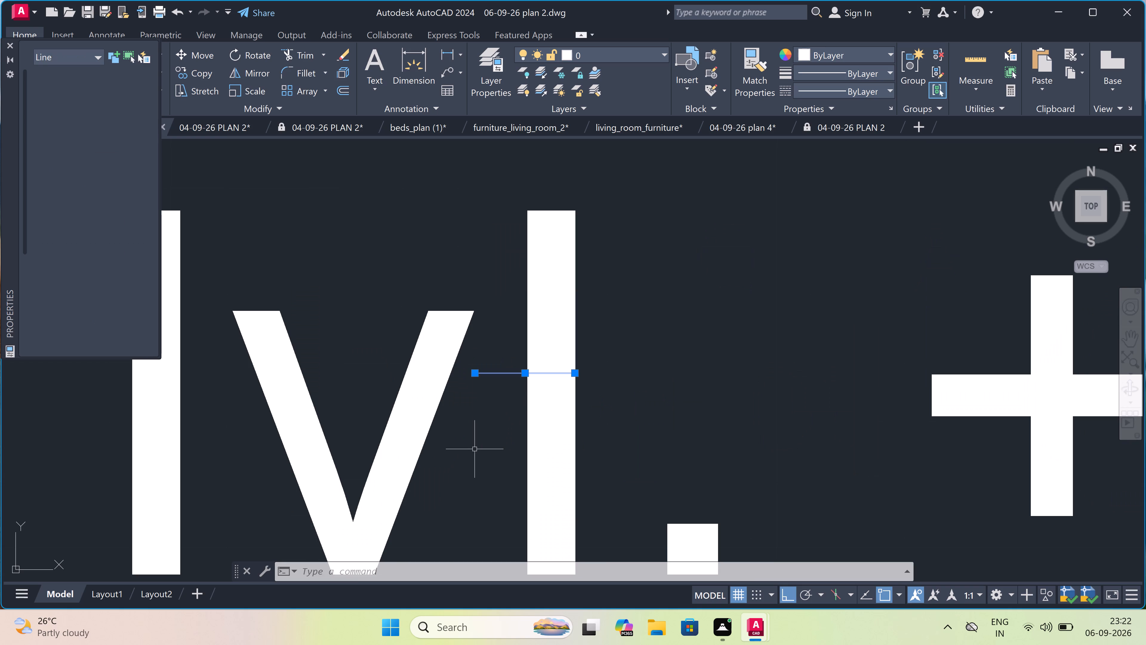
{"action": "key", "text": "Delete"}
Review the whole house plan, from the road labels at the front to the rear rooms and balcony label.
{"action": "scroll", "coordinate": [492, 467], "scroll_direction": "down", "scroll_amount": 6}
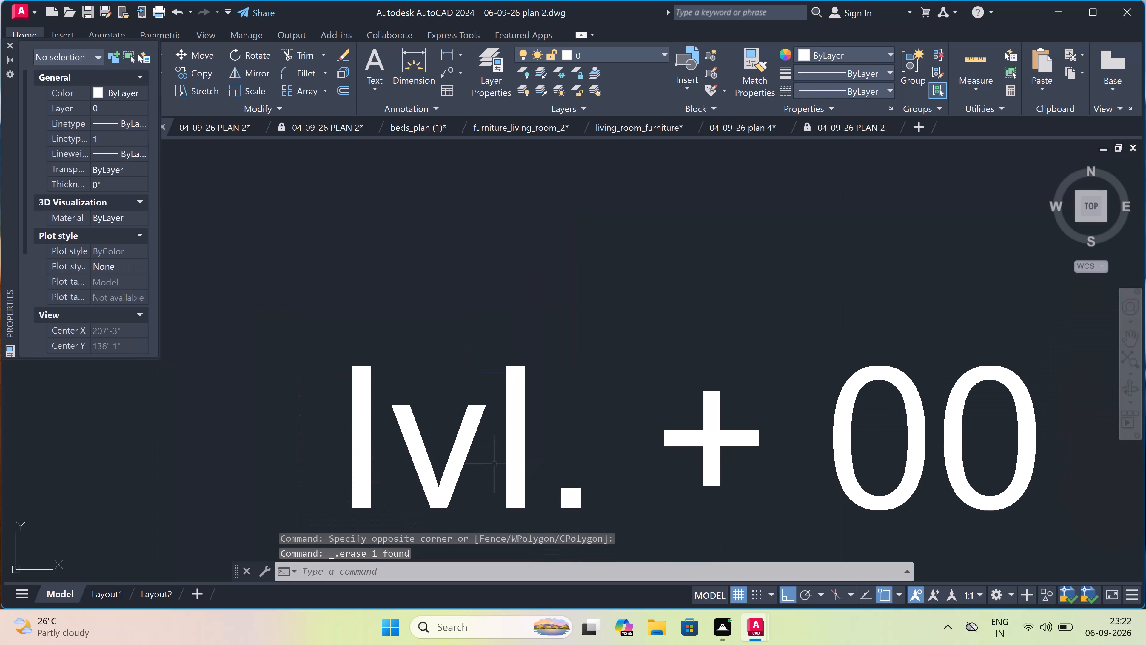
{"action": "scroll", "coordinate": [493, 464], "scroll_direction": "down", "scroll_amount": 9}
{"action": "scroll", "coordinate": [484, 479], "scroll_direction": "up", "scroll_amount": 3}
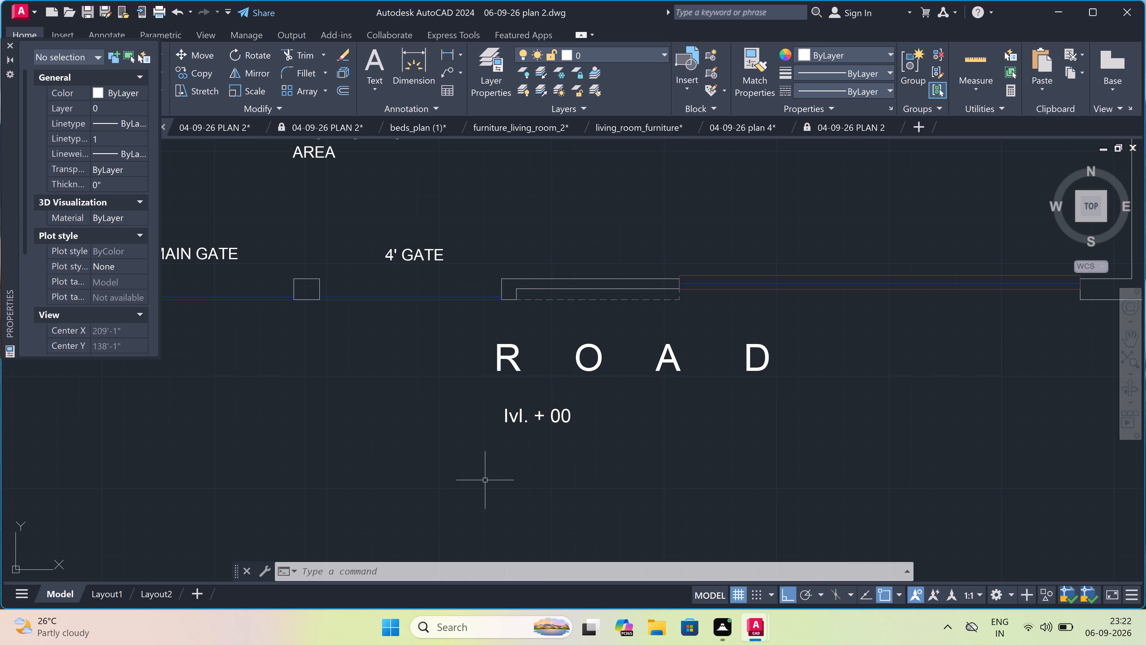
{"action": "scroll", "coordinate": [485, 480], "scroll_direction": "down", "scroll_amount": 5}
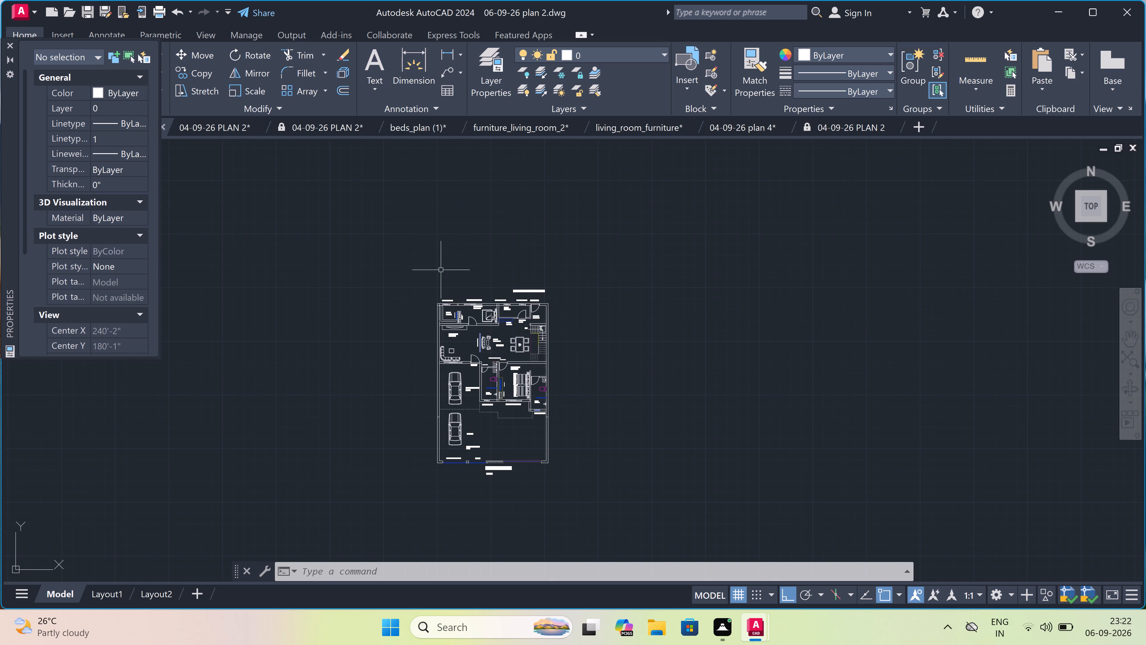
{"action": "scroll", "coordinate": [453, 279], "scroll_direction": "up", "scroll_amount": 3}
{"action": "scroll", "coordinate": [458, 310], "scroll_direction": "up", "scroll_amount": 2}
{"action": "scroll", "coordinate": [458, 309], "scroll_direction": "down", "scroll_amount": 1}
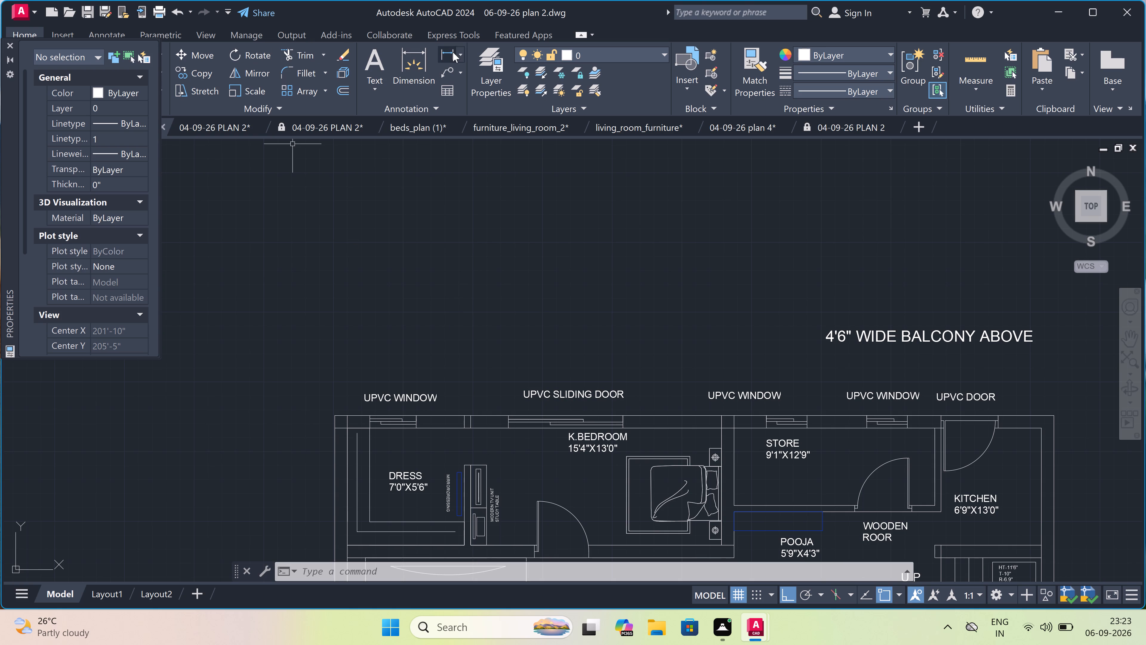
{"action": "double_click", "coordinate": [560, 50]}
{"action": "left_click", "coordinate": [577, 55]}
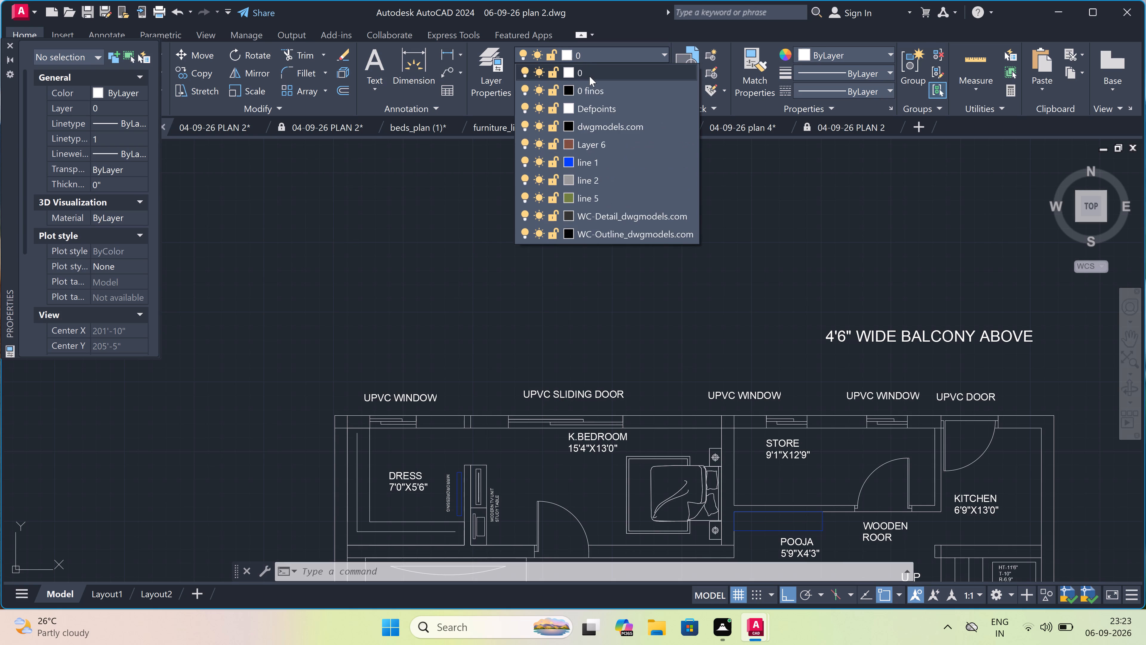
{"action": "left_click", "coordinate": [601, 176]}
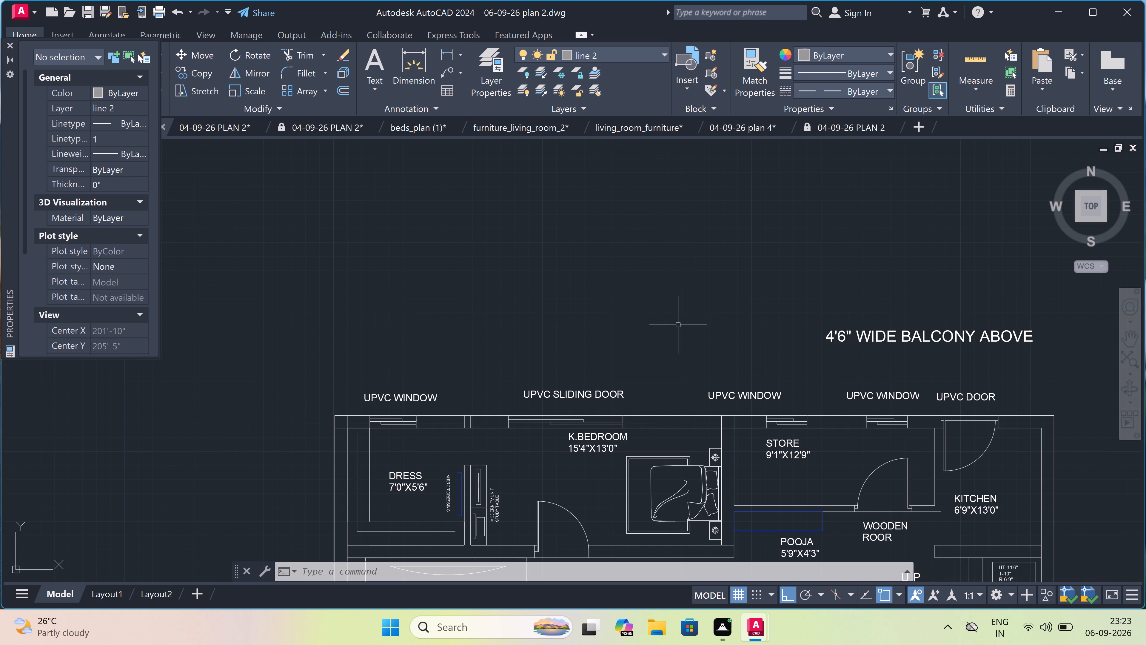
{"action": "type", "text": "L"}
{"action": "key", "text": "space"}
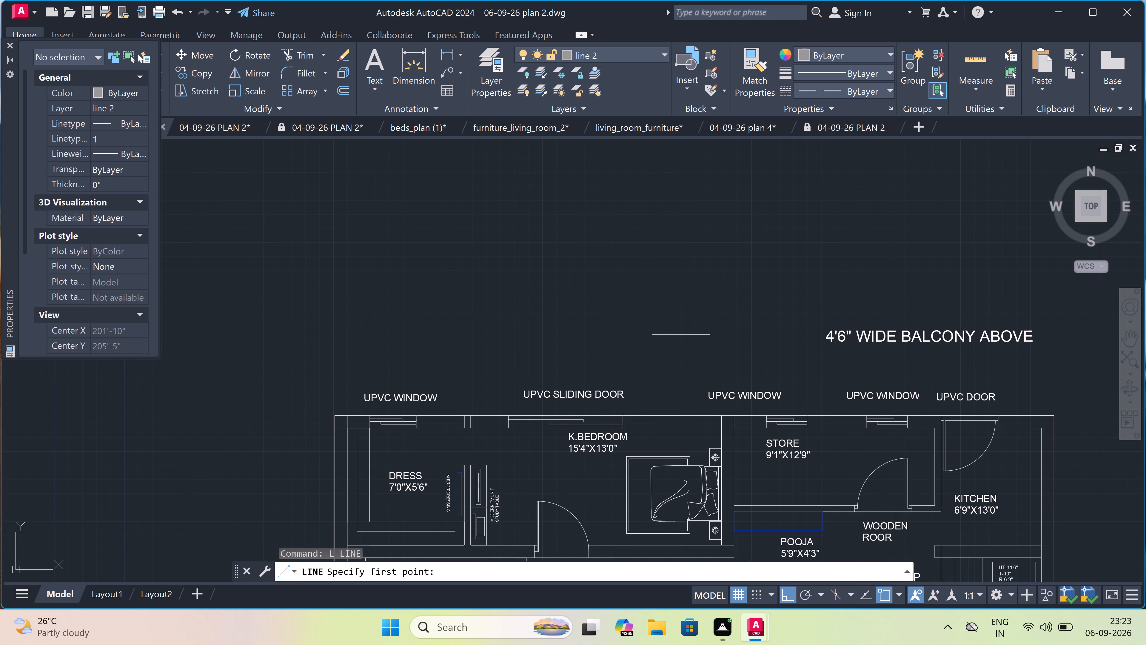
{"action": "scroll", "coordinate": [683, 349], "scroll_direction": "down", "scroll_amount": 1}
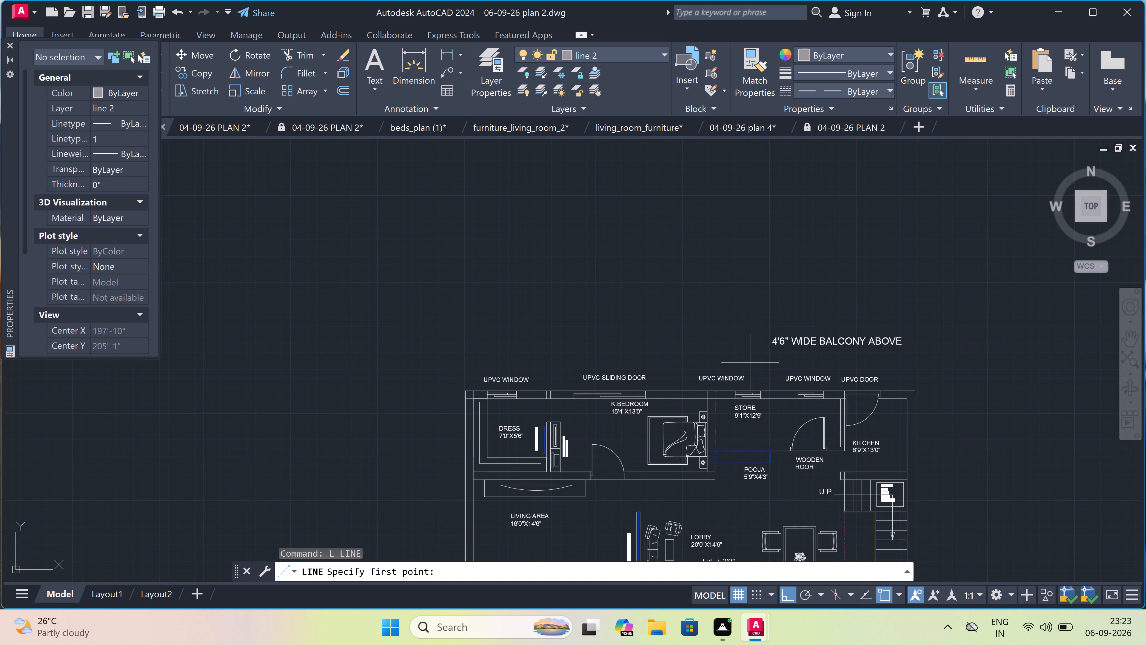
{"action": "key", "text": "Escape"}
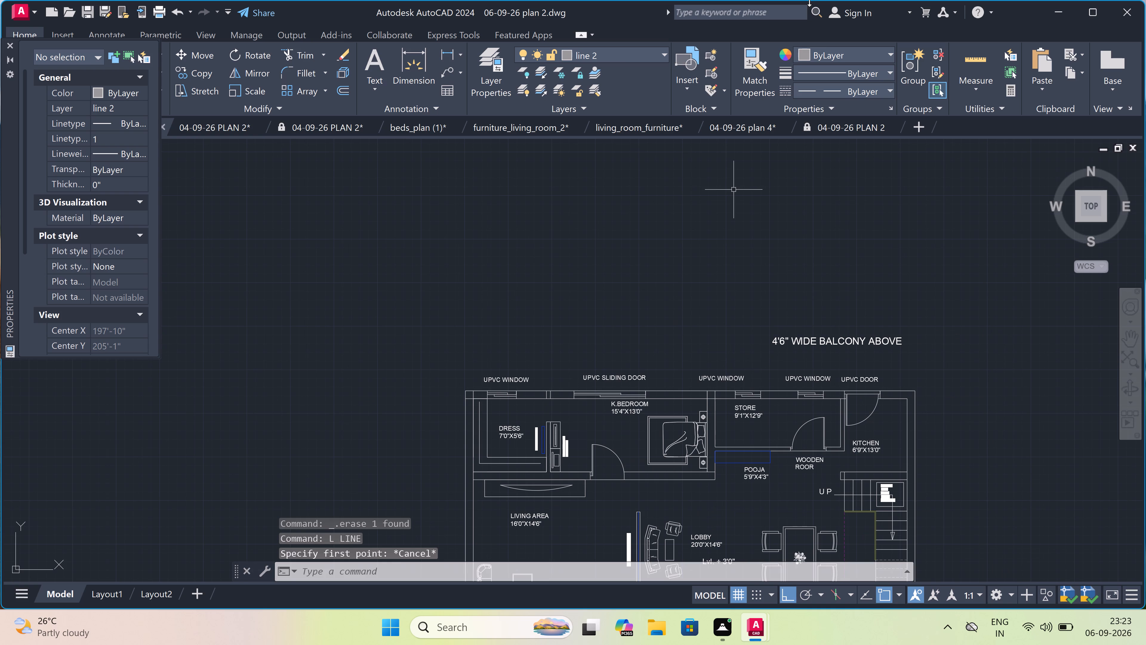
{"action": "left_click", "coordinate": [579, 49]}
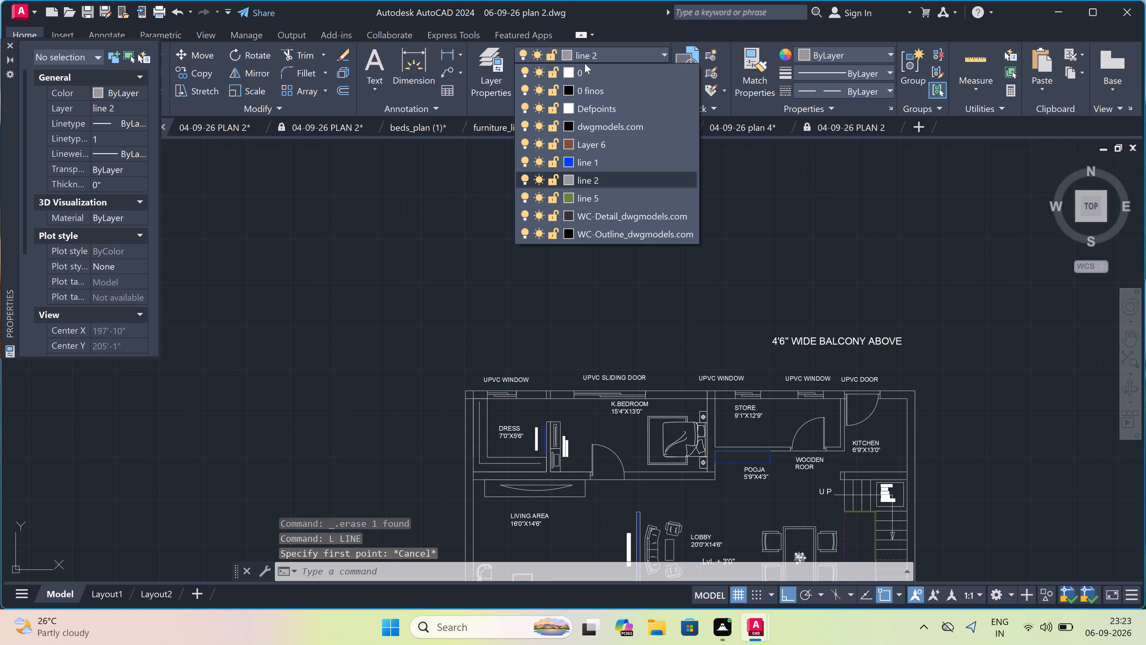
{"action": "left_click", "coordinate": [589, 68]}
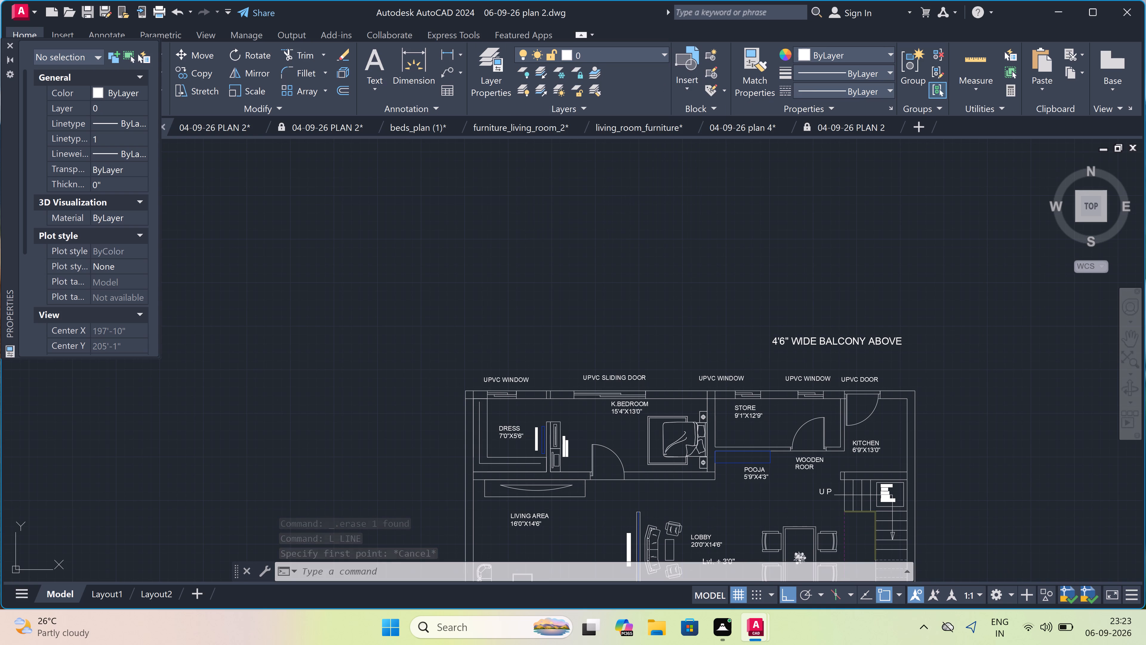
Draw a rear boundary outline on layer 0, extending 10'7" behind the house and joining its outer rear corners beside KITCHEN and DRESS.
{"action": "type", "text": "L"}
{"action": "key", "text": "space"}
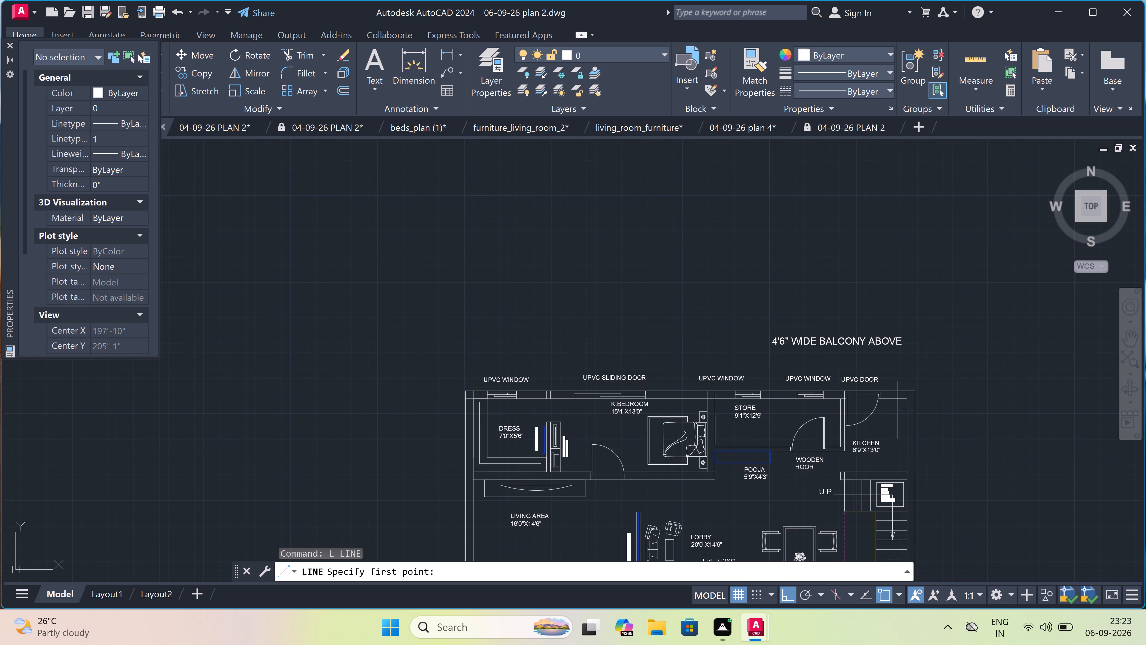
{"action": "double_click", "coordinate": [918, 393]}
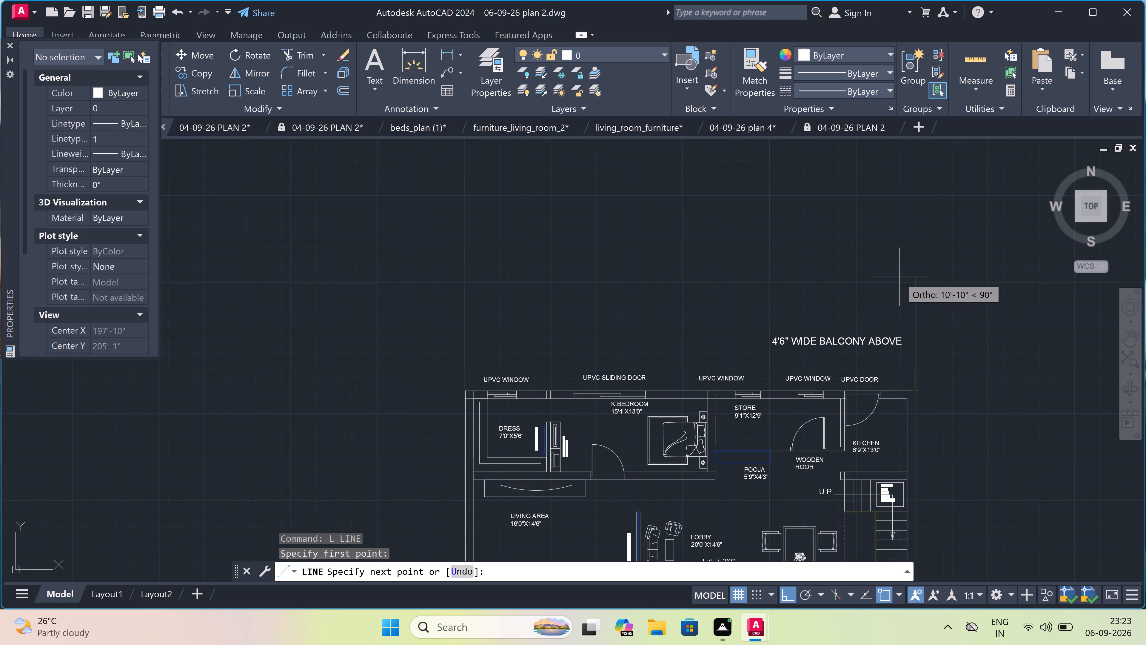
{"action": "type", "text": "10'"}
{"action": "type", "text": "7\""}
{"action": "key", "text": "space"}
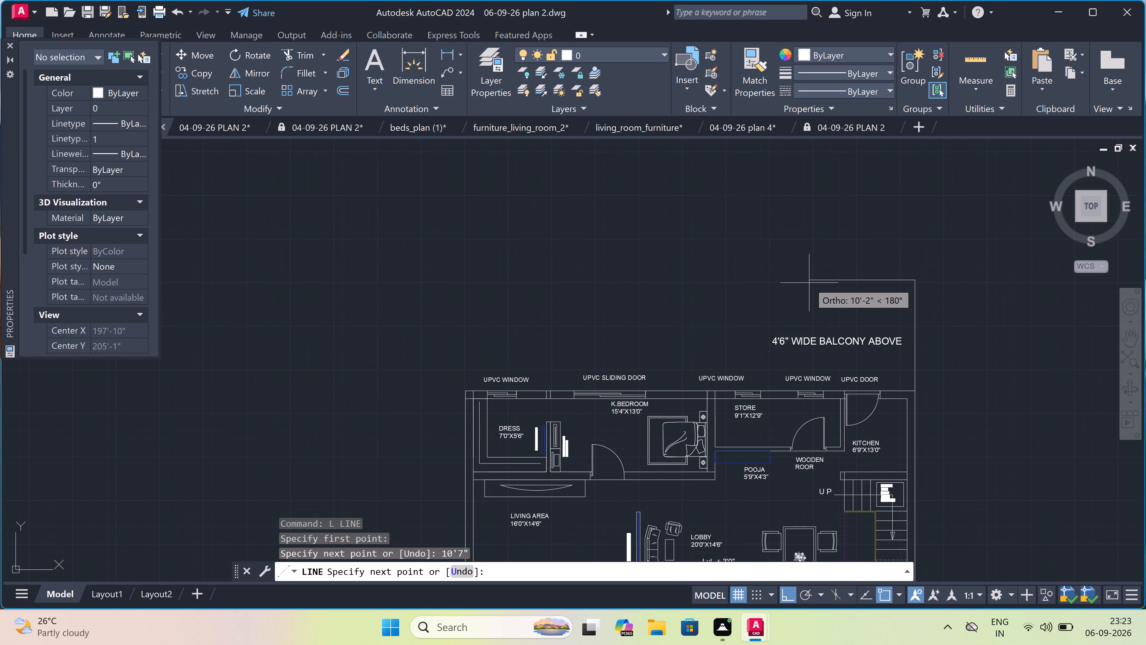
{"action": "scroll", "coordinate": [808, 283], "scroll_direction": "down", "scroll_amount": 3}
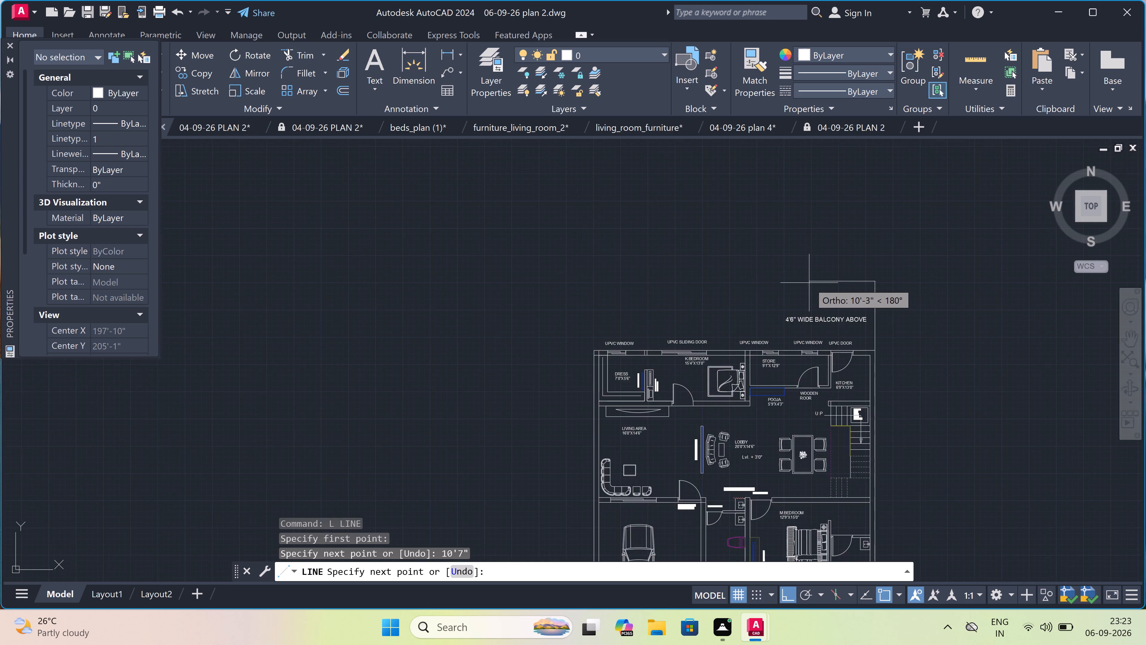
{"action": "scroll", "coordinate": [700, 286], "scroll_direction": "up", "scroll_amount": 3}
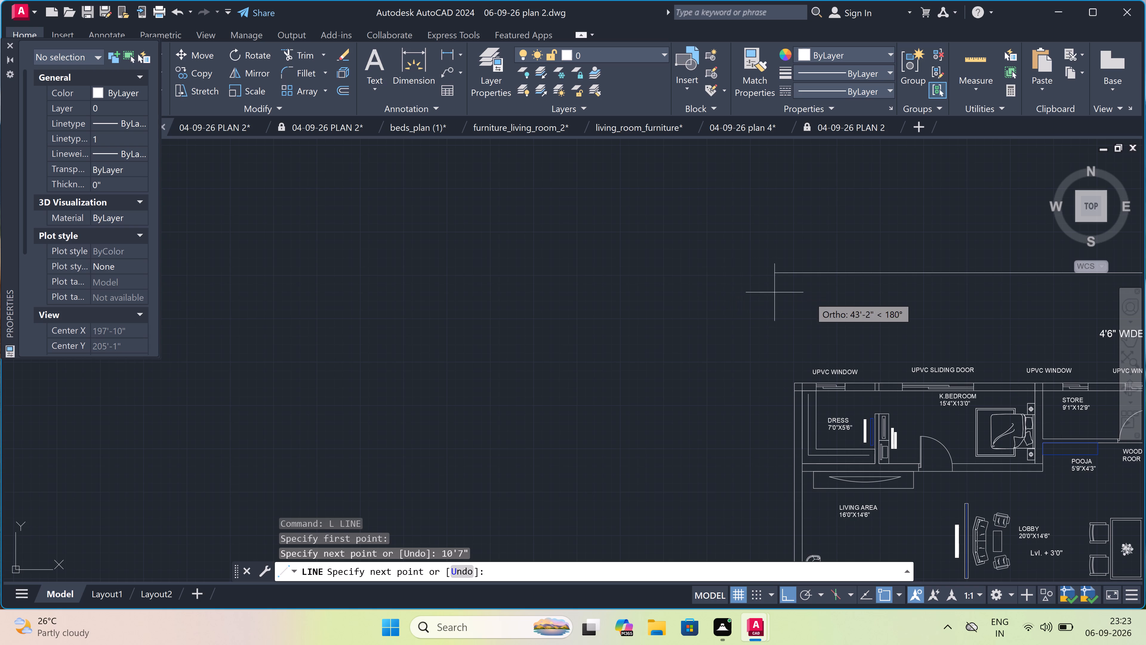
{"action": "scroll", "coordinate": [794, 291], "scroll_direction": "up", "scroll_amount": 1}
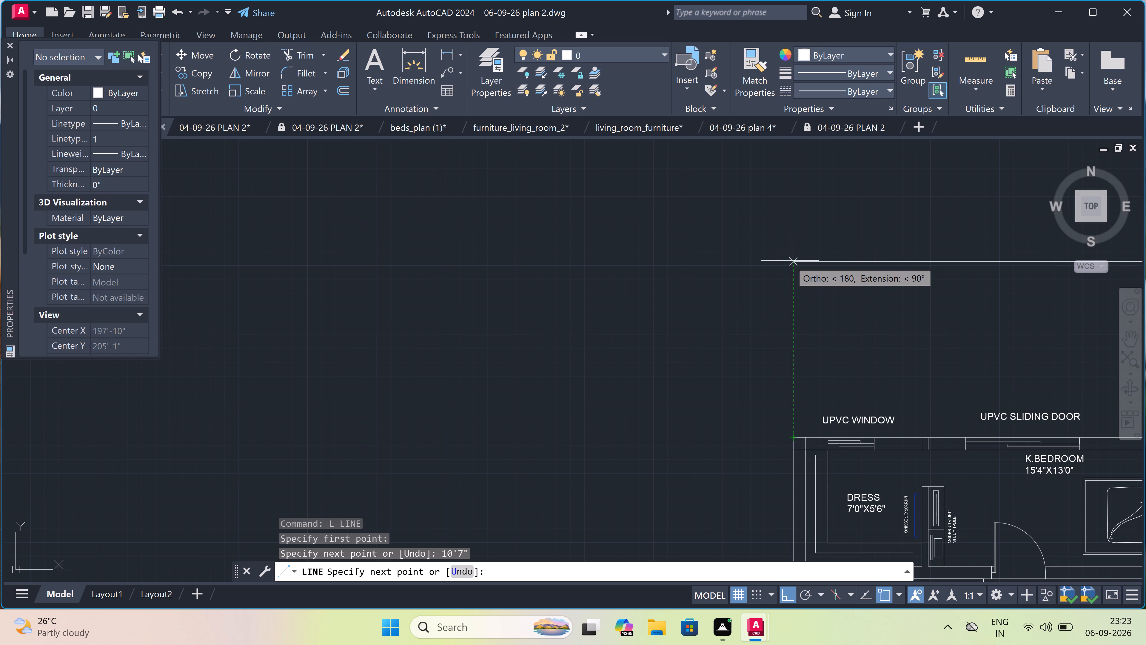
{"action": "left_click", "coordinate": [794, 261]}
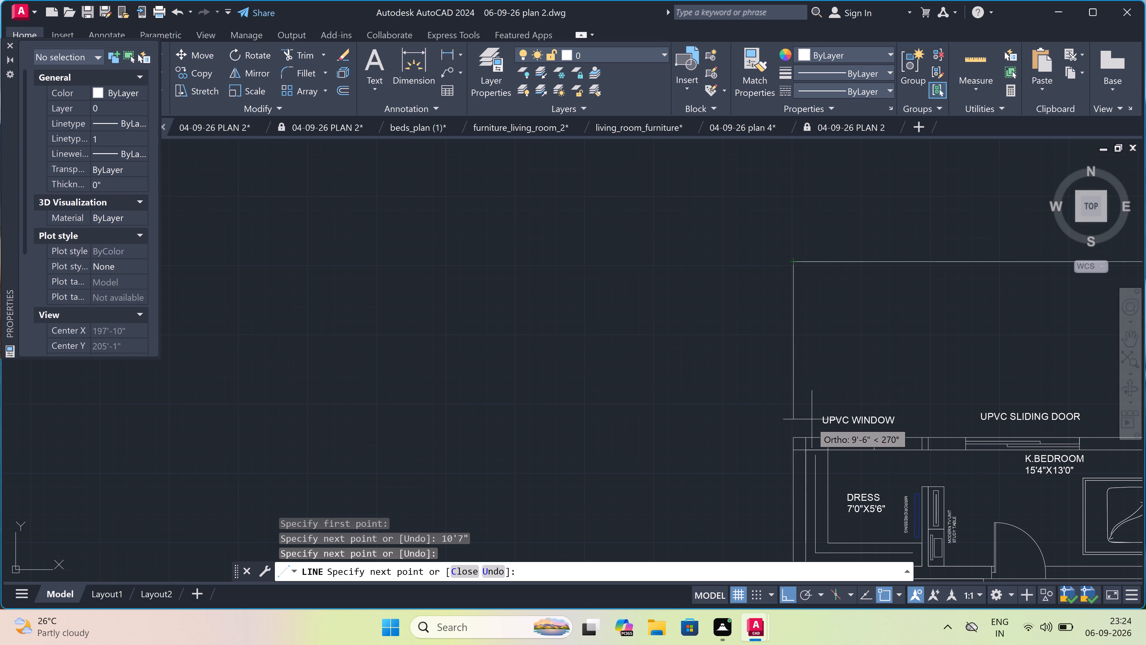
{"action": "left_click", "coordinate": [791, 441]}
{"action": "key", "text": "Escape"}
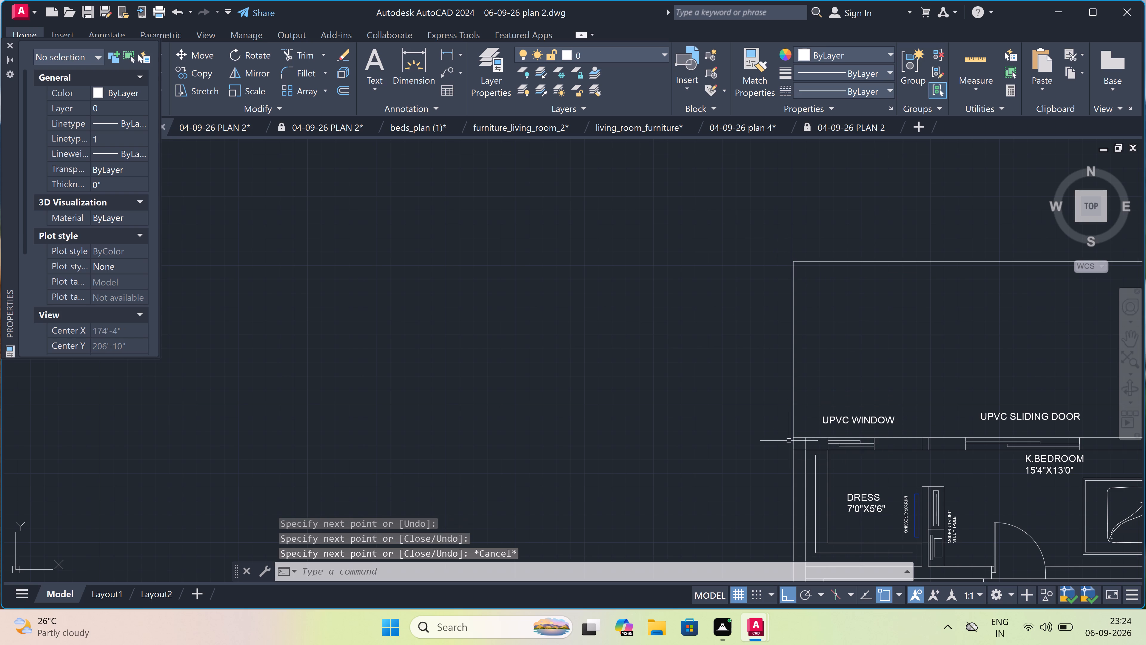
Offset the rear boundary line 9" inward, towards the house.
{"action": "scroll", "coordinate": [789, 441], "scroll_direction": "down", "scroll_amount": 3}
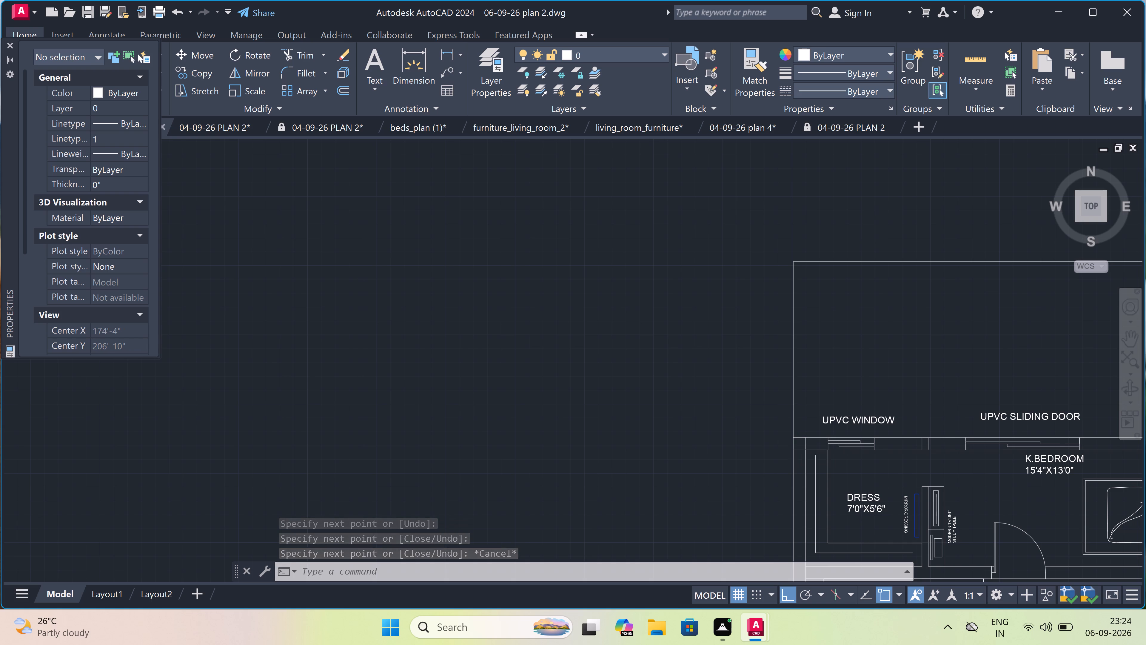
{"action": "scroll", "coordinate": [797, 437], "scroll_direction": "down", "scroll_amount": 2}
{"action": "scroll", "coordinate": [866, 437], "scroll_direction": "up", "scroll_amount": 4}
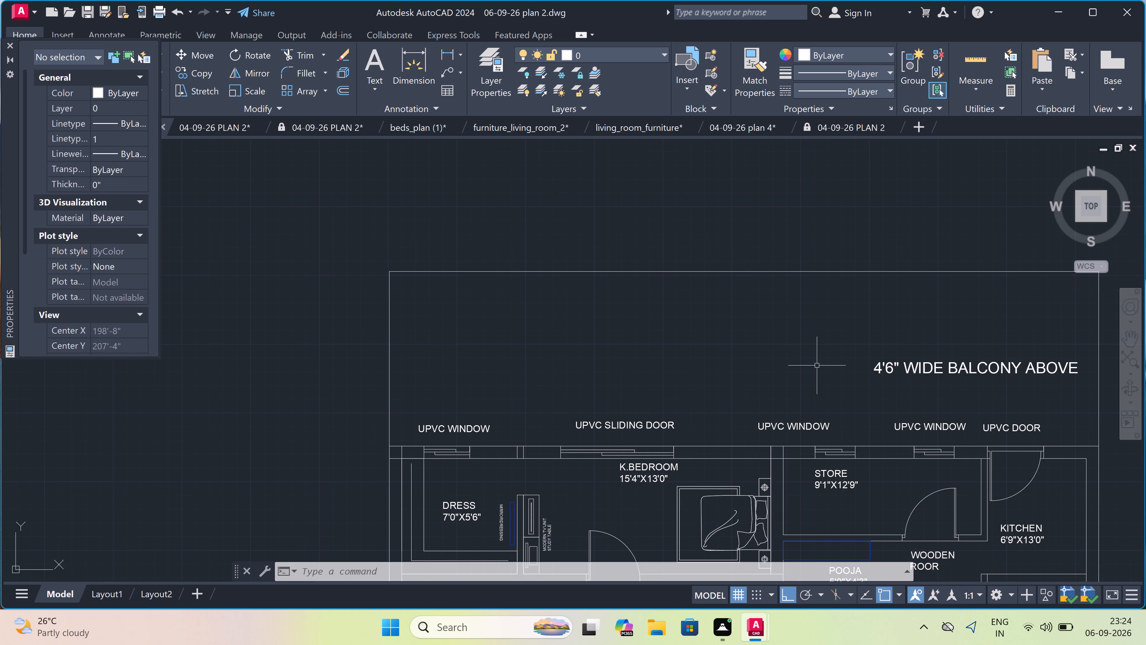
{"action": "type", "text": "O"}
{"action": "key", "text": "space"}
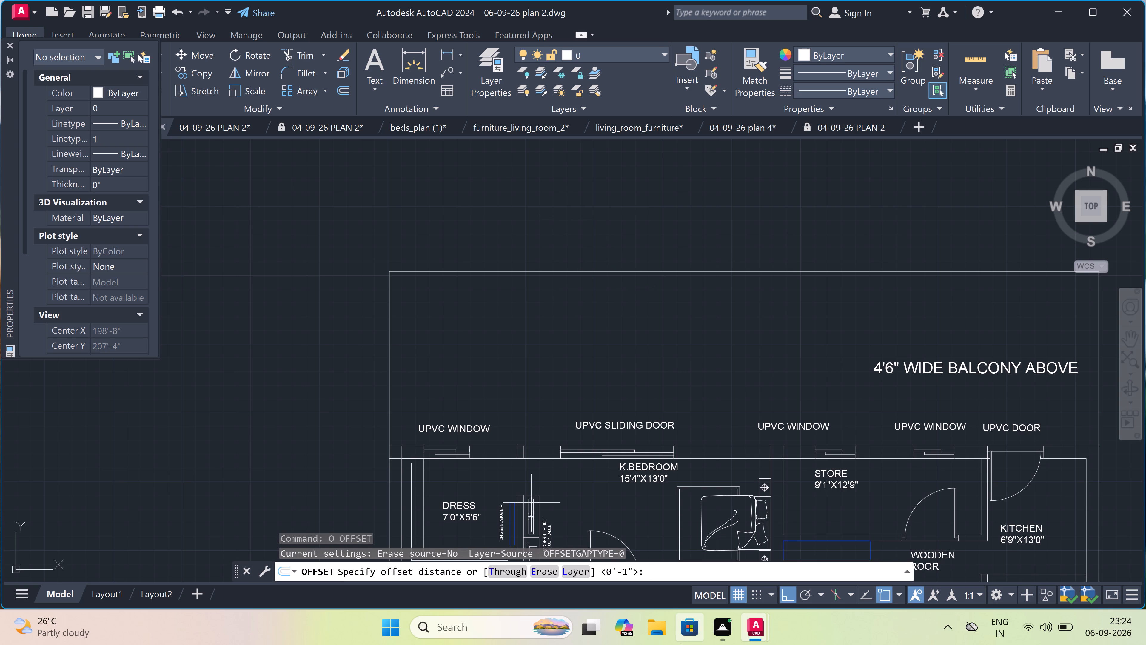
{"action": "double_click", "coordinate": [722, 272]}
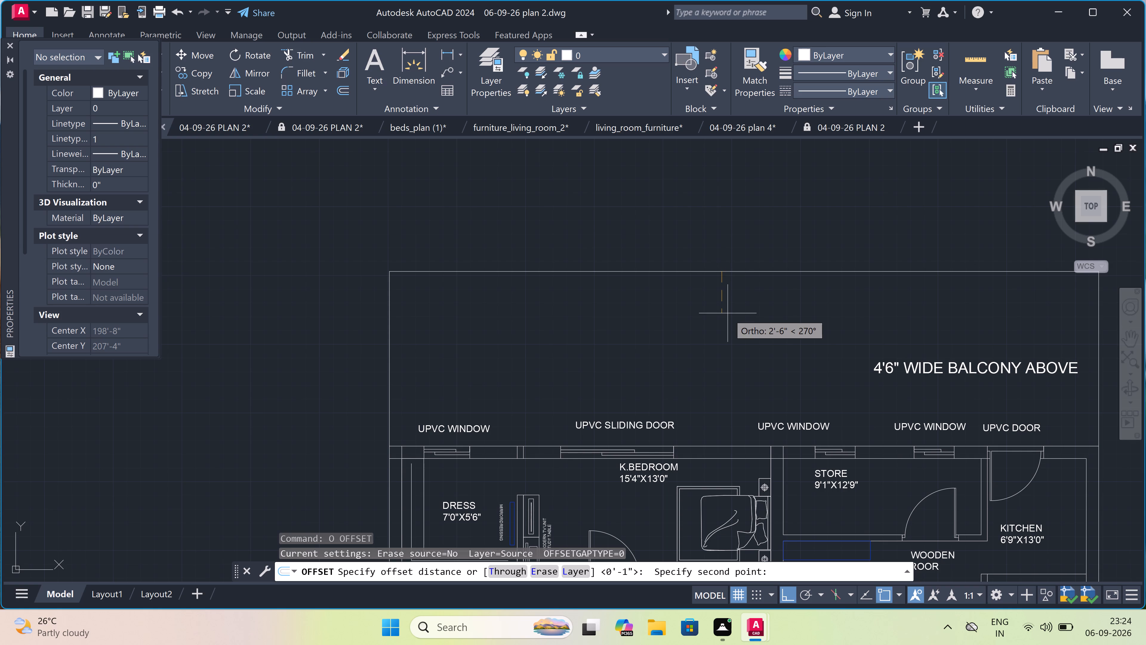
{"action": "type", "text": "9\""}
{"action": "key", "text": "space"}
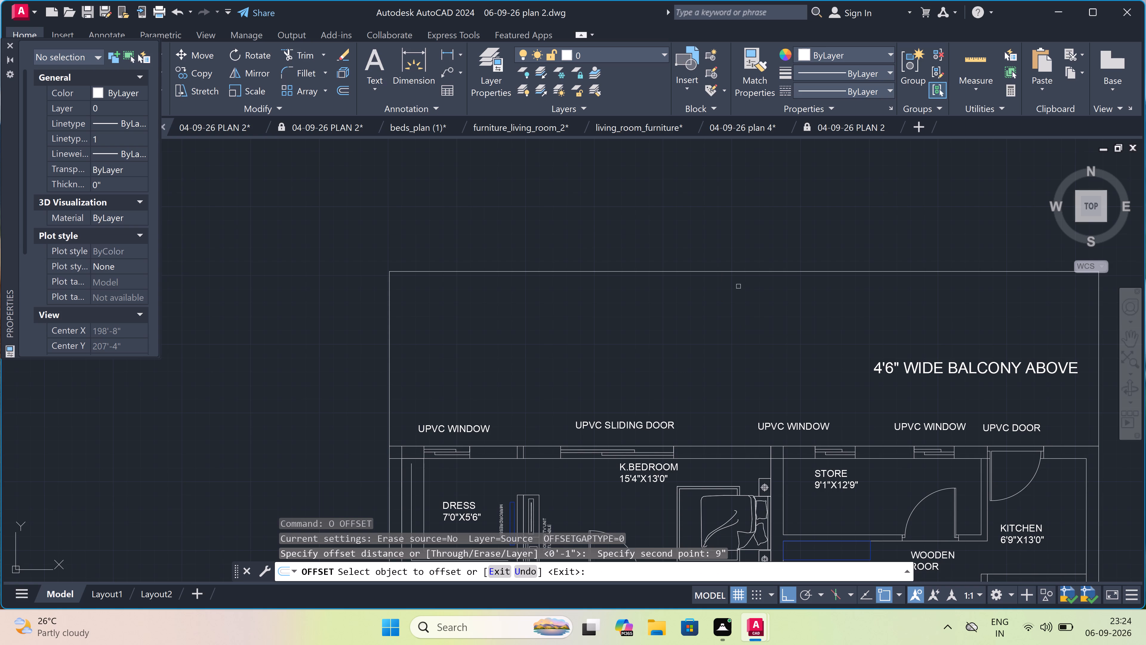
{"action": "left_click_drag", "start_coordinate": [737, 271], "coordinate": [737, 276]}
{"action": "left_click", "coordinate": [736, 301]}
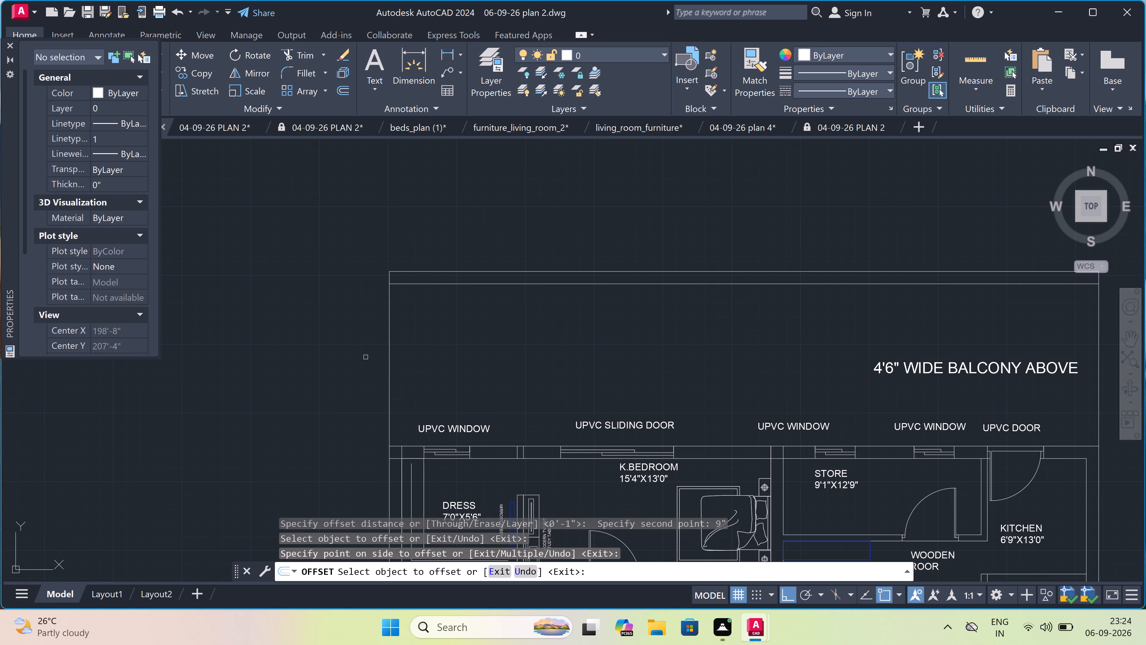
Offset both side lines of the rear boundary outline 9" inward.
{"action": "left_click_drag", "start_coordinate": [389, 357], "coordinate": [392, 358]}
{"action": "double_click", "coordinate": [429, 358]}
{"action": "scroll", "coordinate": [429, 358], "scroll_direction": "down", "scroll_amount": 1}
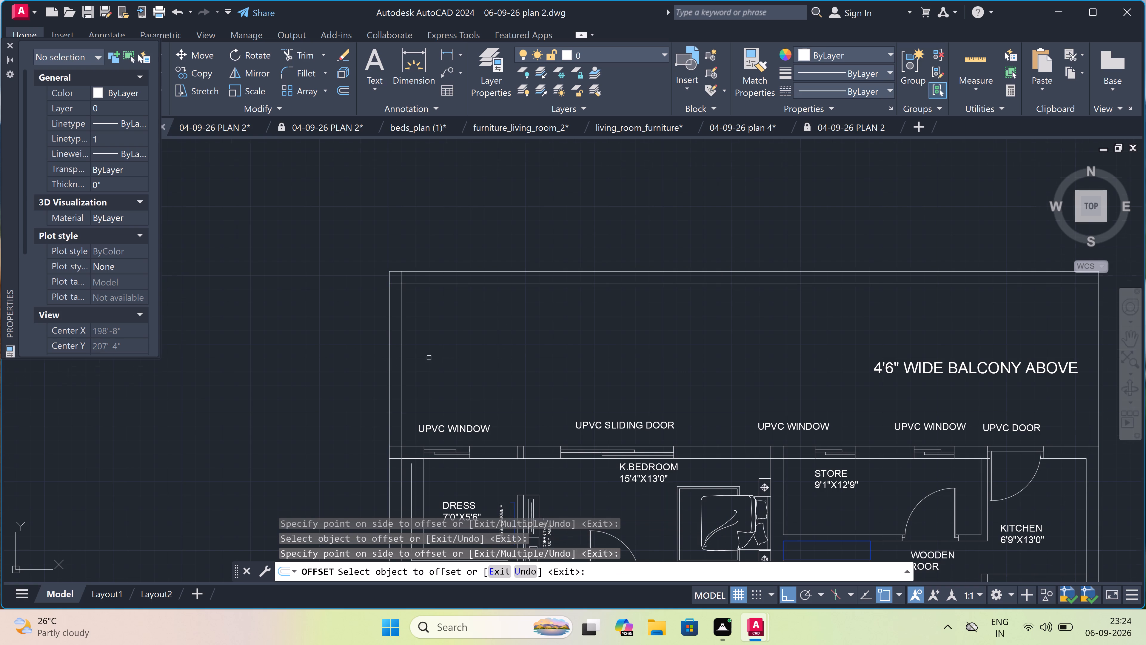
{"action": "scroll", "coordinate": [429, 358], "scroll_direction": "down", "scroll_amount": 1}
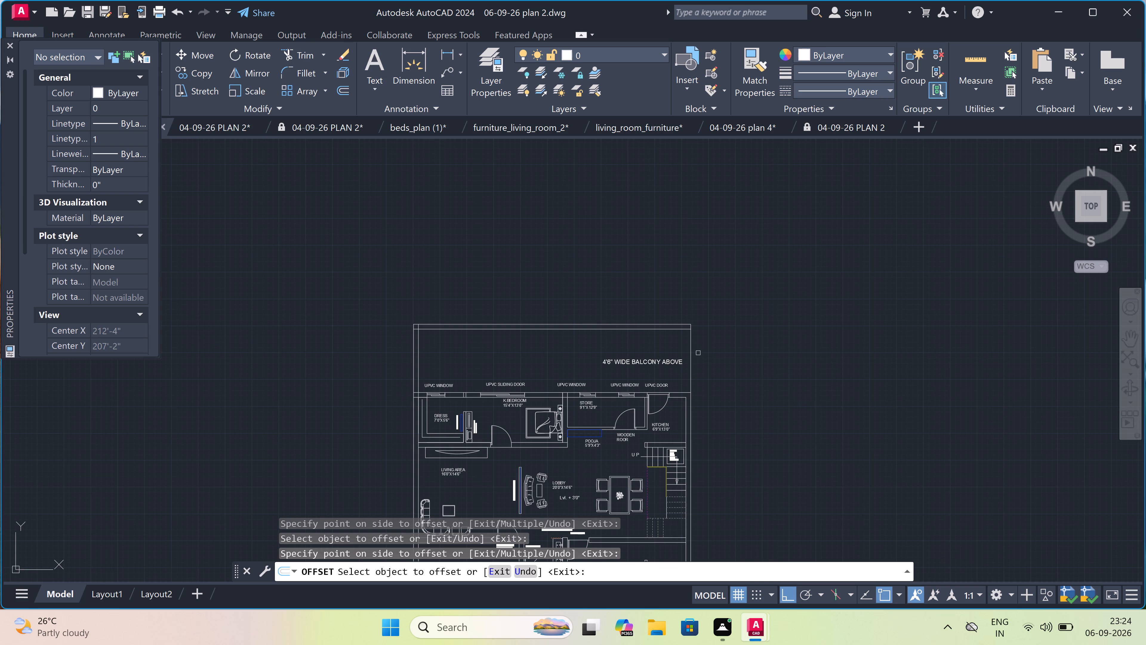
{"action": "scroll", "coordinate": [688, 353], "scroll_direction": "up", "scroll_amount": 3}
{"action": "left_click", "coordinate": [691, 351]}
{"action": "left_click", "coordinate": [673, 354]}
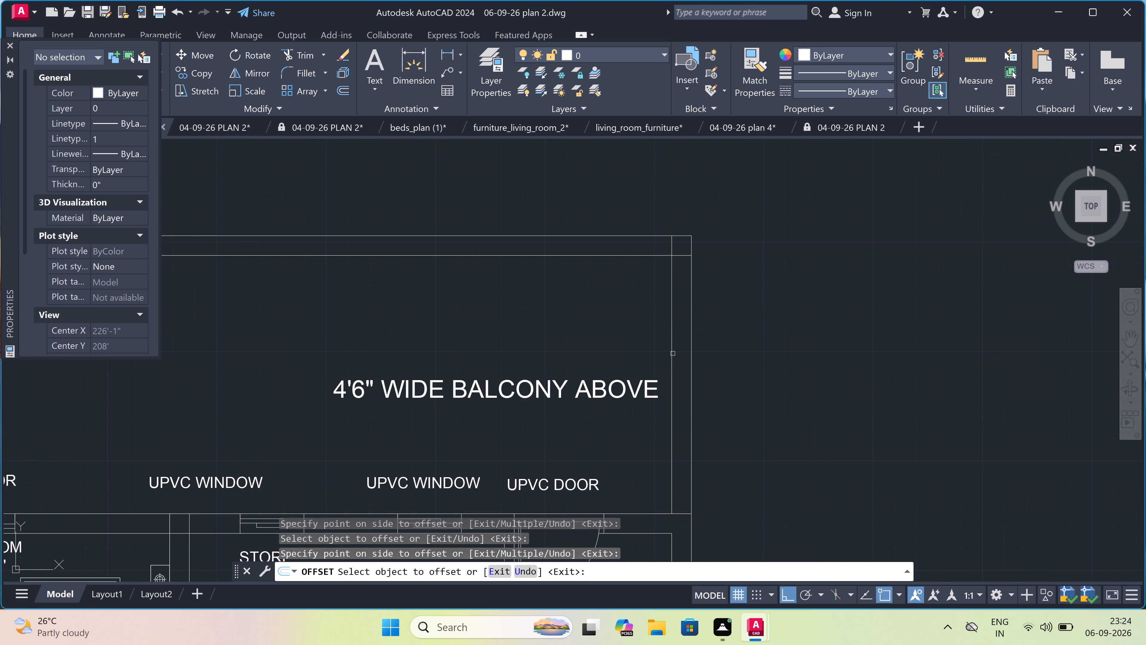
{"action": "key", "text": "Escape"}
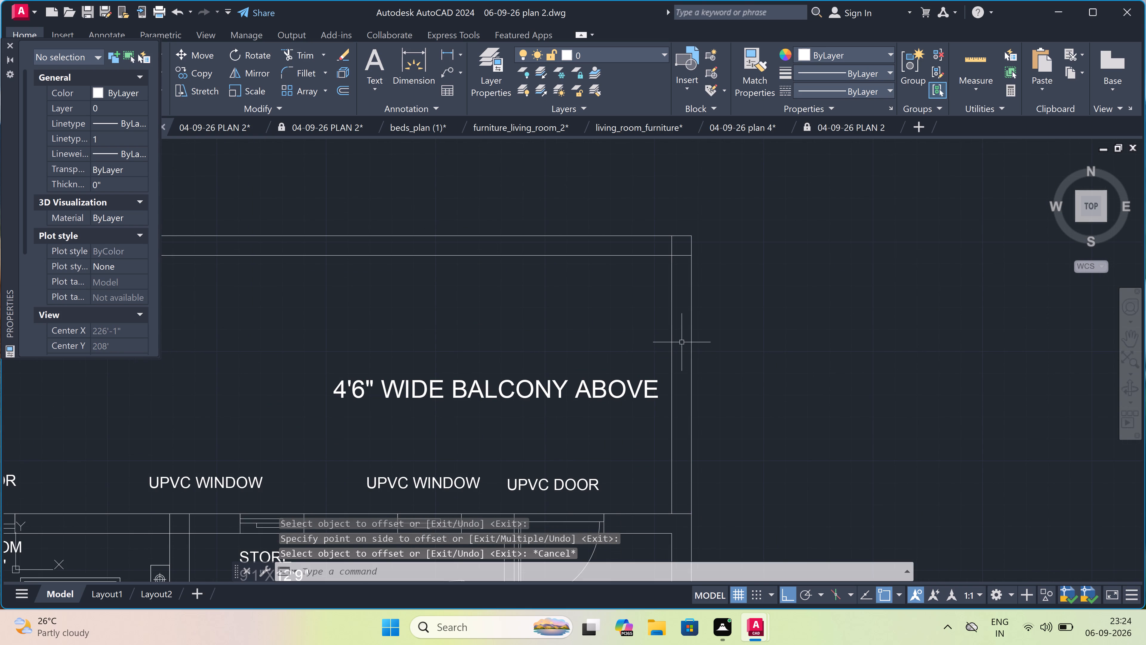
Trim the overlapping inner wall lines at the rear boundary corner on the kitchen side.
{"action": "type", "text": "TR"}
{"action": "key", "text": "space"}
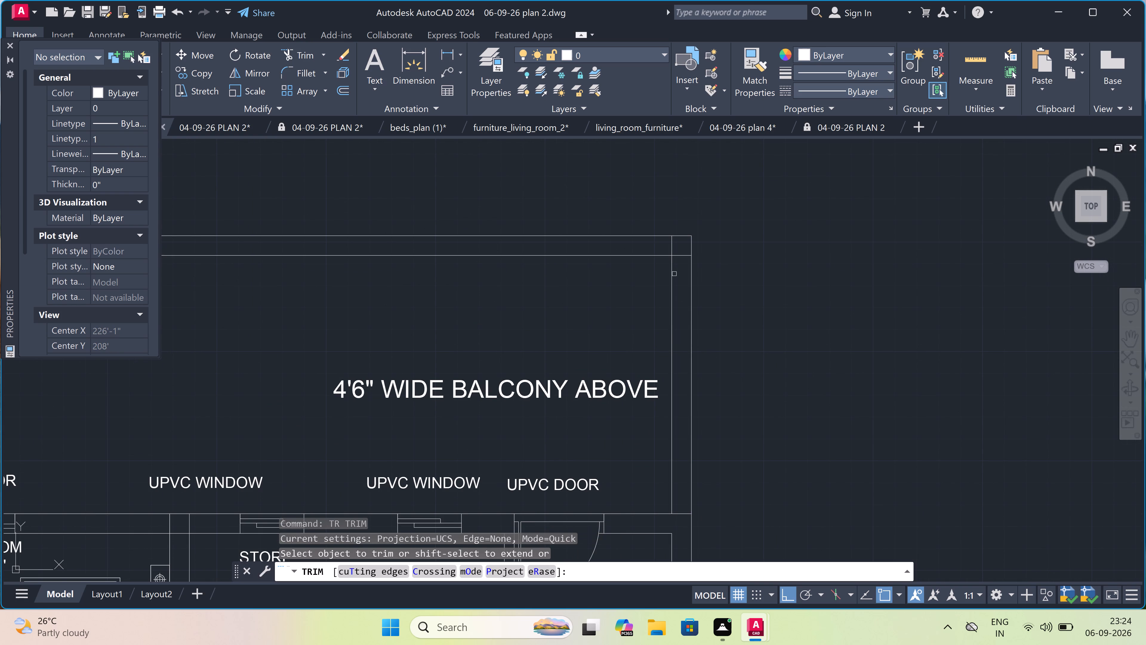
{"action": "scroll", "coordinate": [670, 259], "scroll_direction": "up", "scroll_amount": 2}
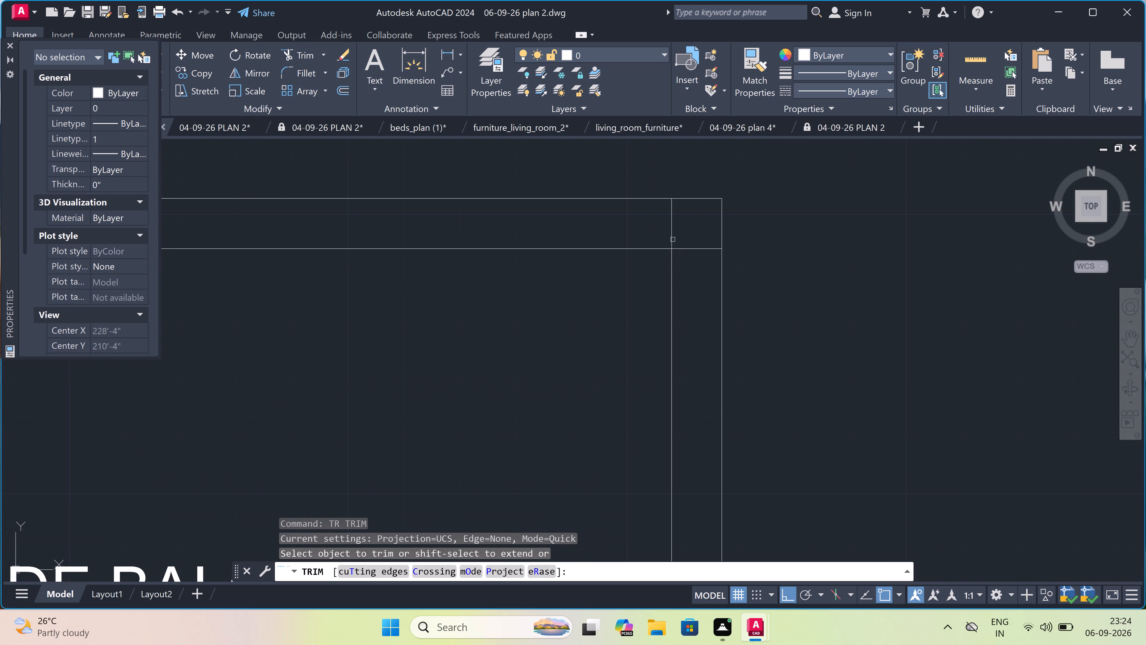
{"action": "double_click", "coordinate": [664, 232]}
{"action": "left_click", "coordinate": [701, 228]}
{"action": "left_click_drag", "start_coordinate": [701, 228], "coordinate": [700, 230]}
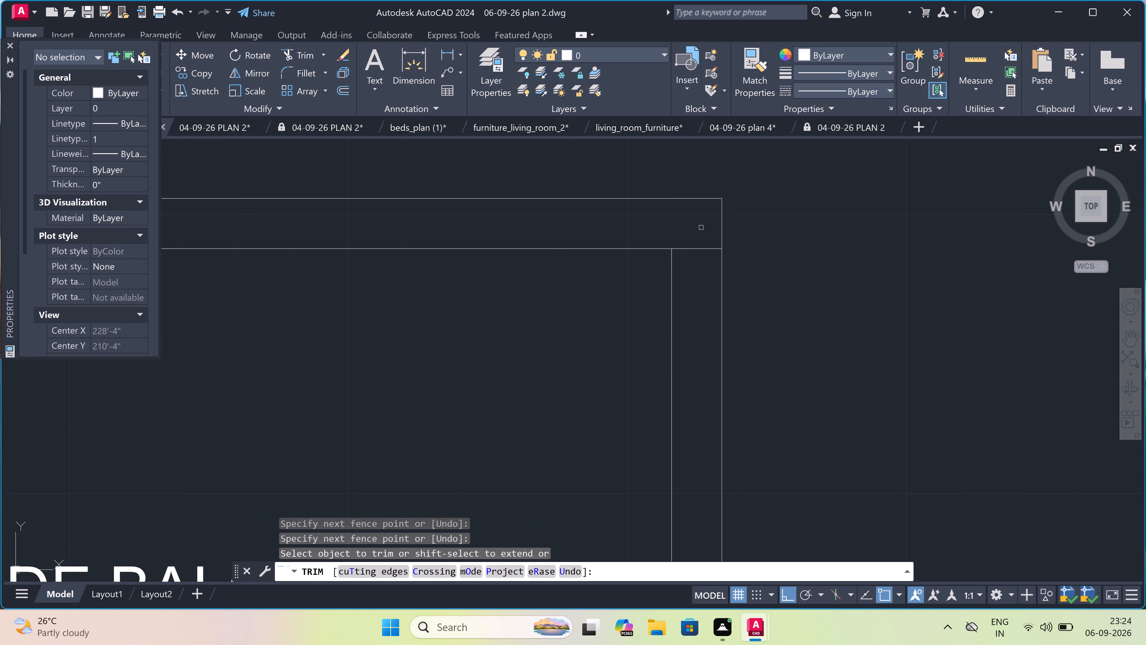
{"action": "left_click", "coordinate": [701, 304]}
{"action": "key", "text": "Escape"}
Trim the overlapping inner wall lines at the rear boundary corner on the dress room side.
{"action": "scroll", "coordinate": [701, 304], "scroll_direction": "down", "scroll_amount": 3}
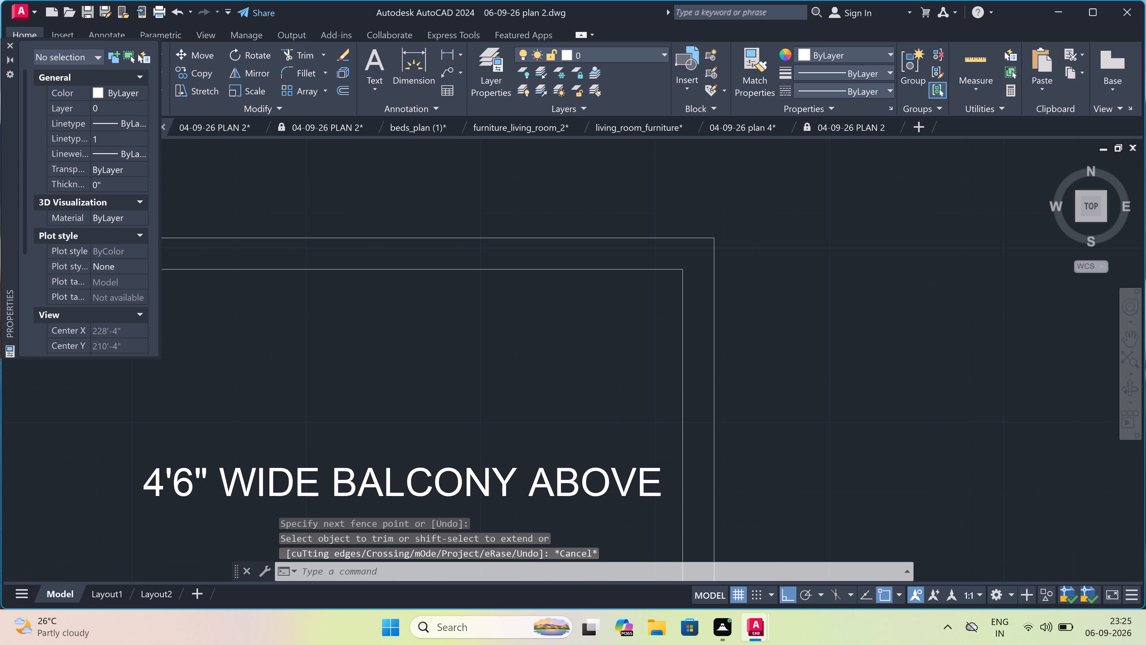
{"action": "scroll", "coordinate": [565, 314], "scroll_direction": "down", "scroll_amount": 4}
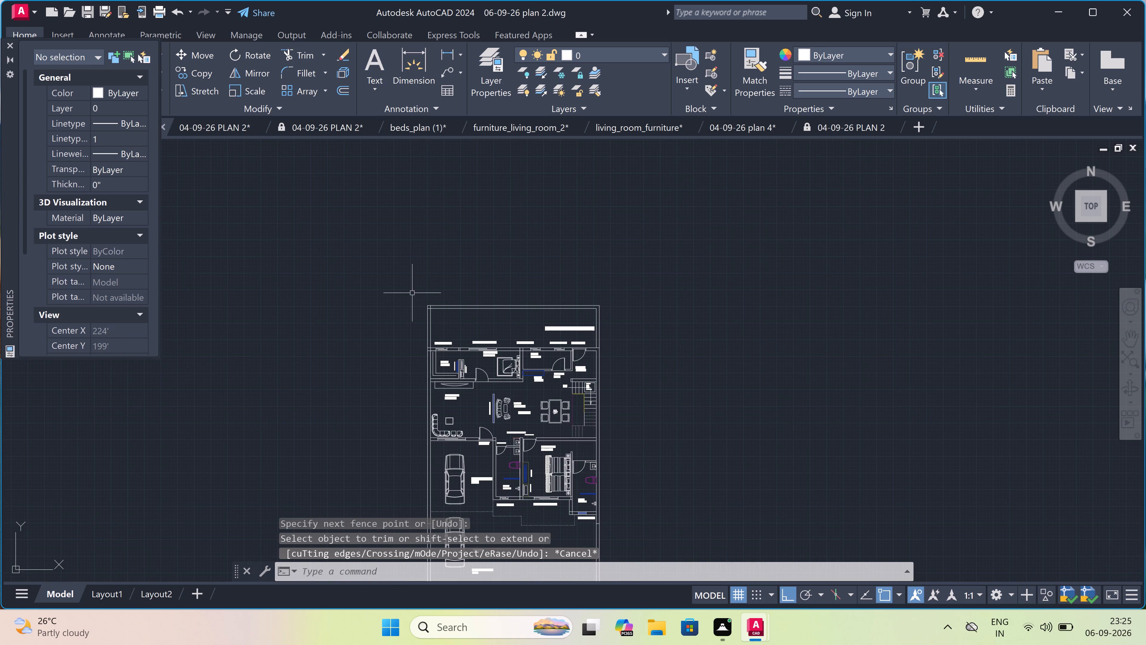
{"action": "scroll", "coordinate": [425, 316], "scroll_direction": "up", "scroll_amount": 5}
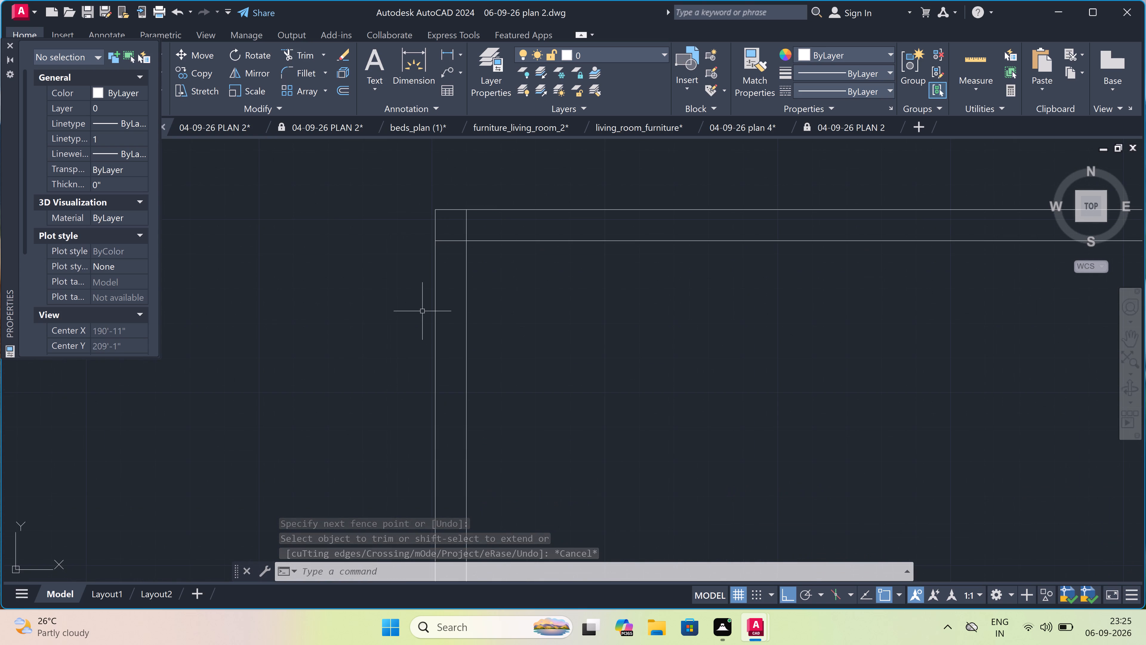
{"action": "type", "text": "TR"}
{"action": "key", "text": "space"}
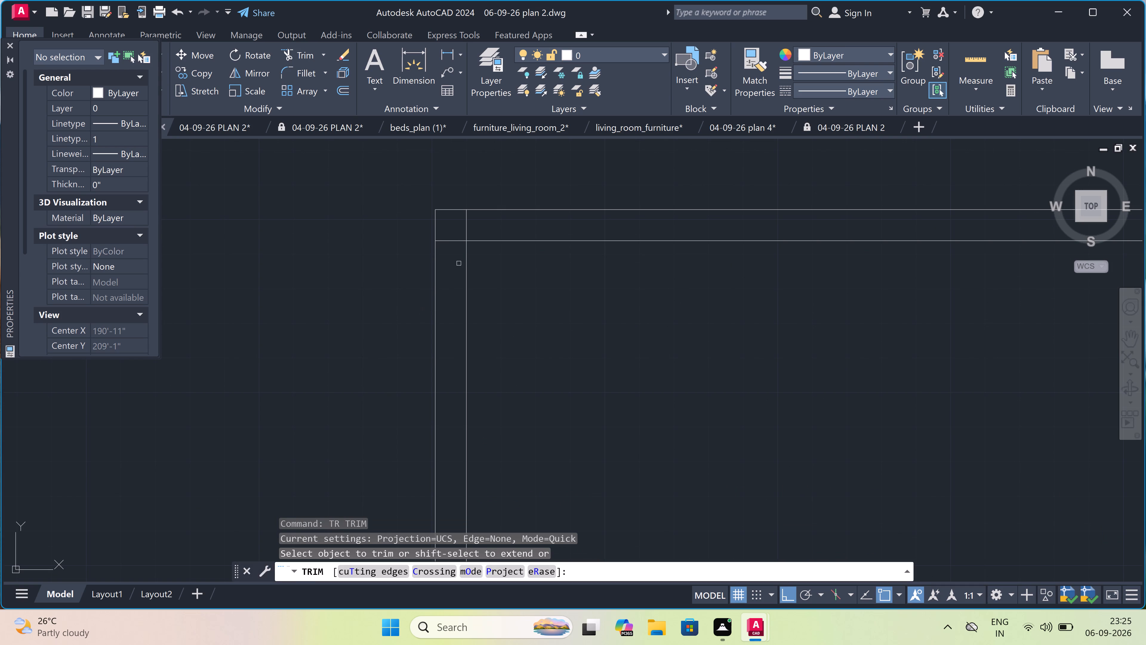
{"action": "double_click", "coordinate": [468, 231]}
{"action": "triple_click", "coordinate": [458, 242]}
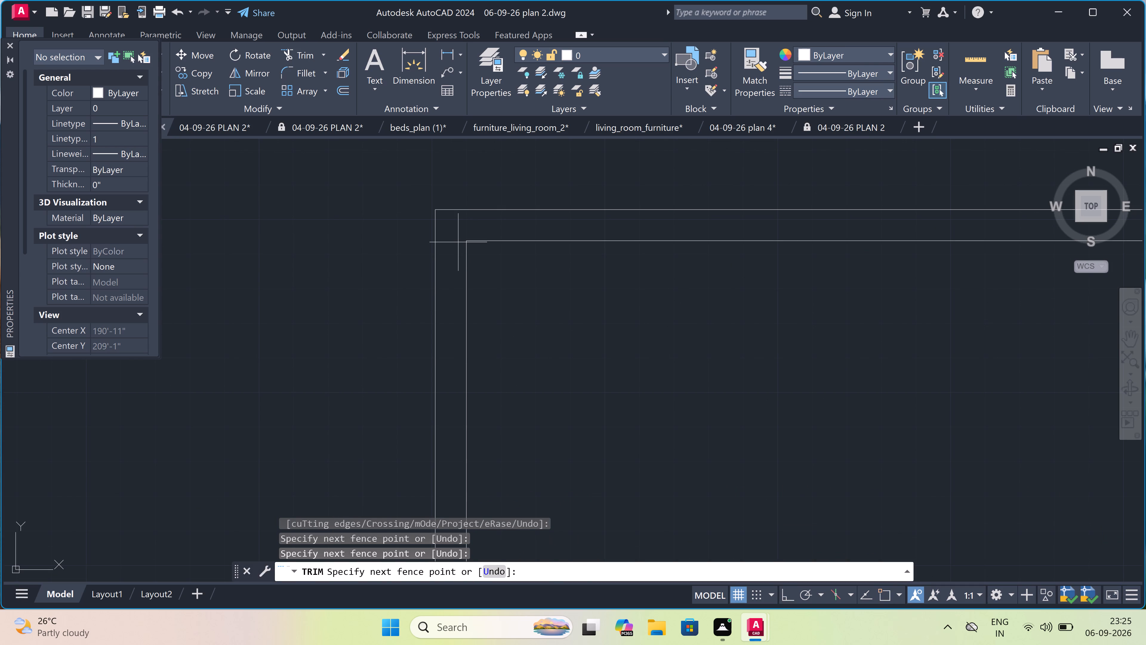
Draw a 4.5" line along the outer side wall line from the rear boundary's outer corner on the dress room side.
{"action": "key", "text": "Escape"}
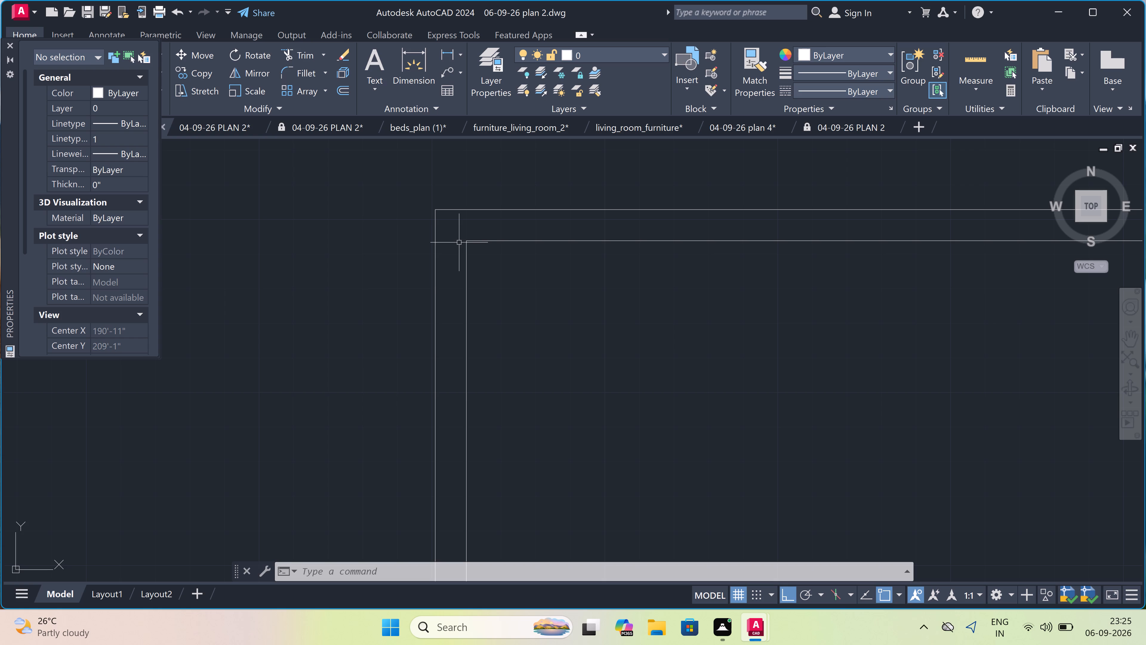
{"action": "type", "text": "L"}
{"action": "key", "text": "space"}
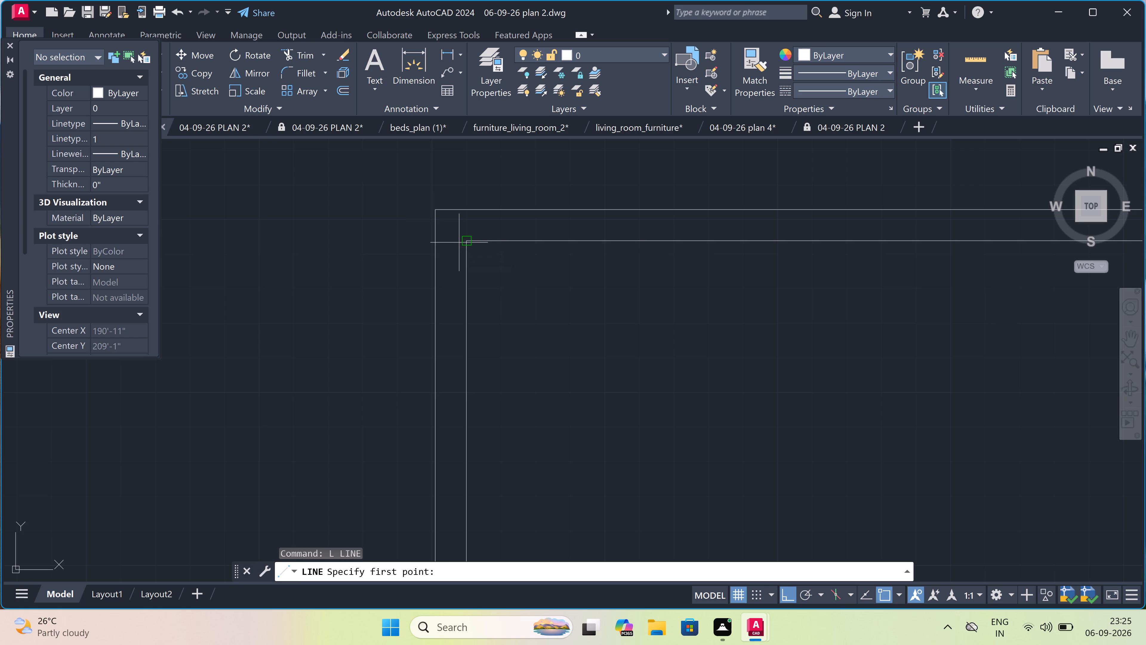
{"action": "left_click", "coordinate": [430, 211]}
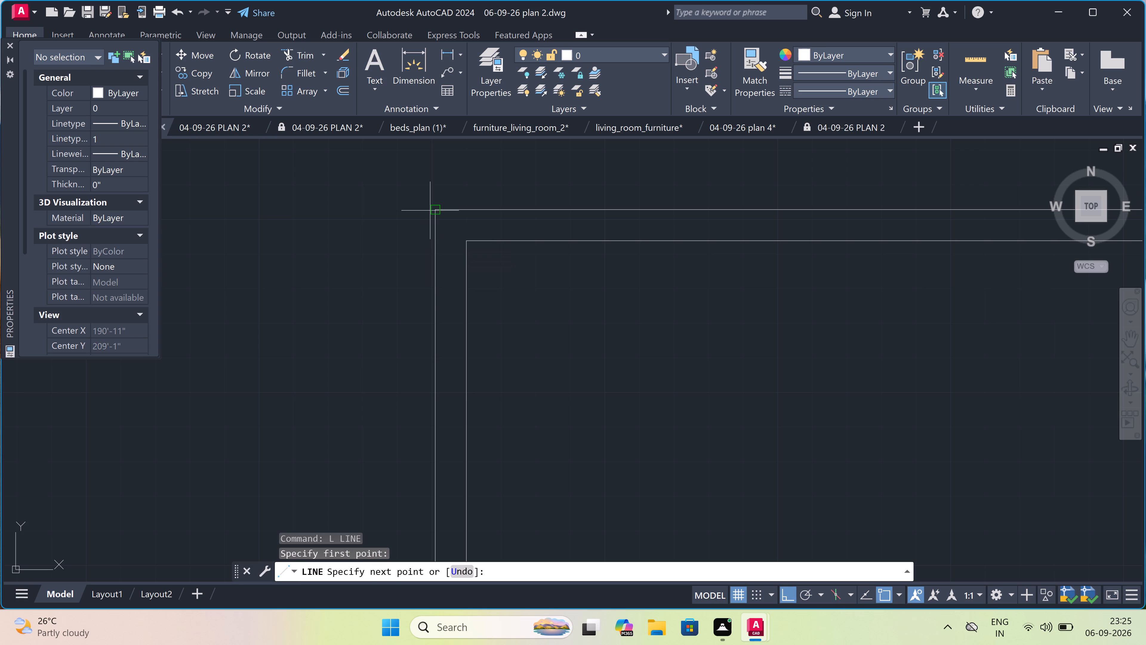
{"action": "type", "text": "4."}
{"action": "key", "text": "5"}
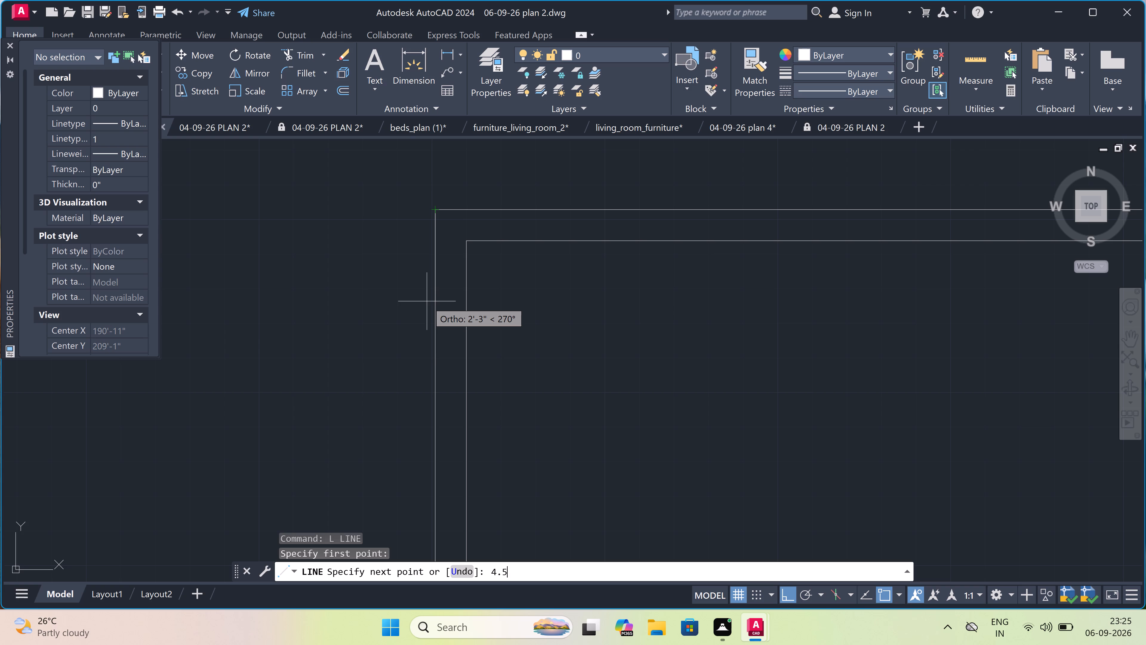
{"action": "type", "text": "\""}
{"action": "key", "text": "space"}
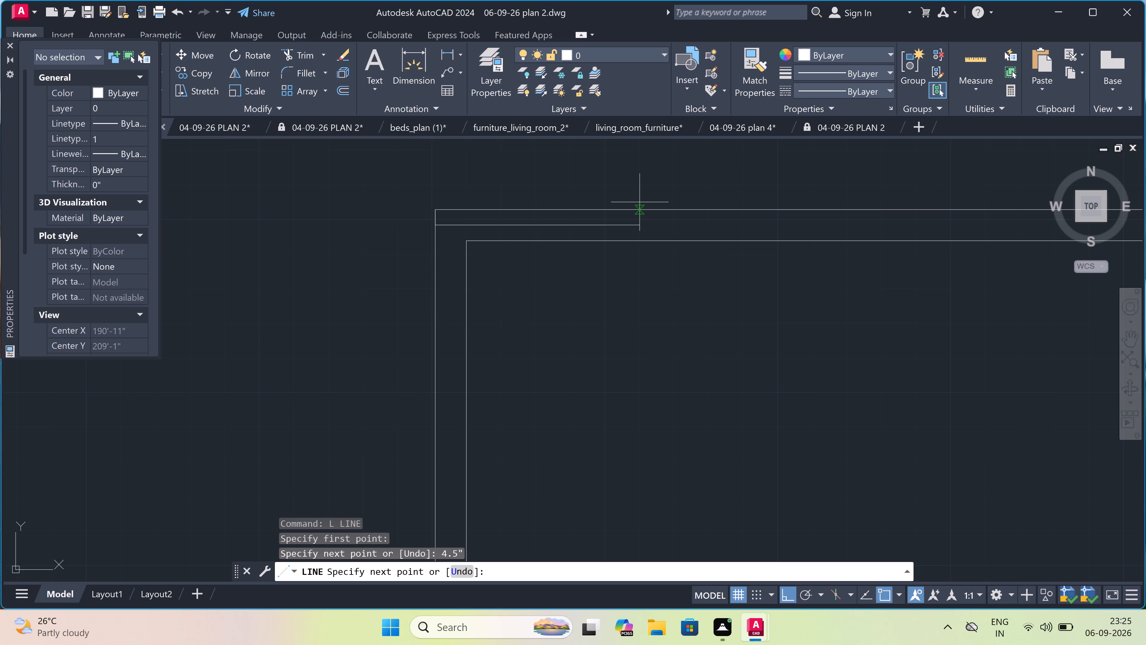
{"action": "key", "text": "Escape"}
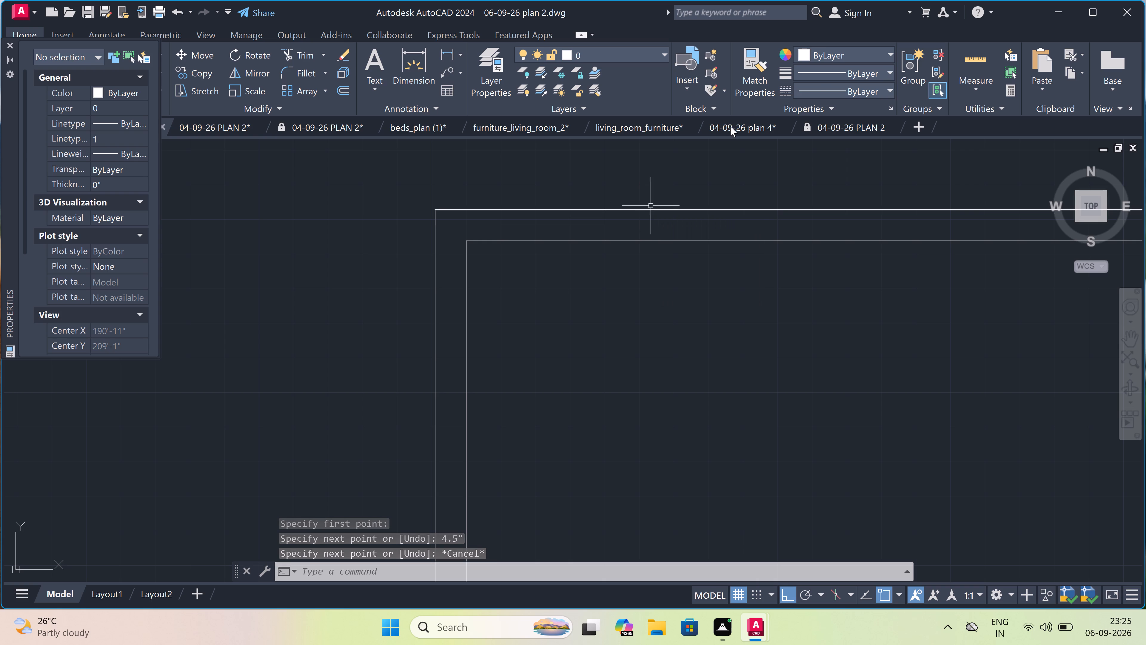
Make line 2 the current layer.
{"action": "double_click", "coordinate": [621, 57]}
{"action": "left_click", "coordinate": [619, 54]}
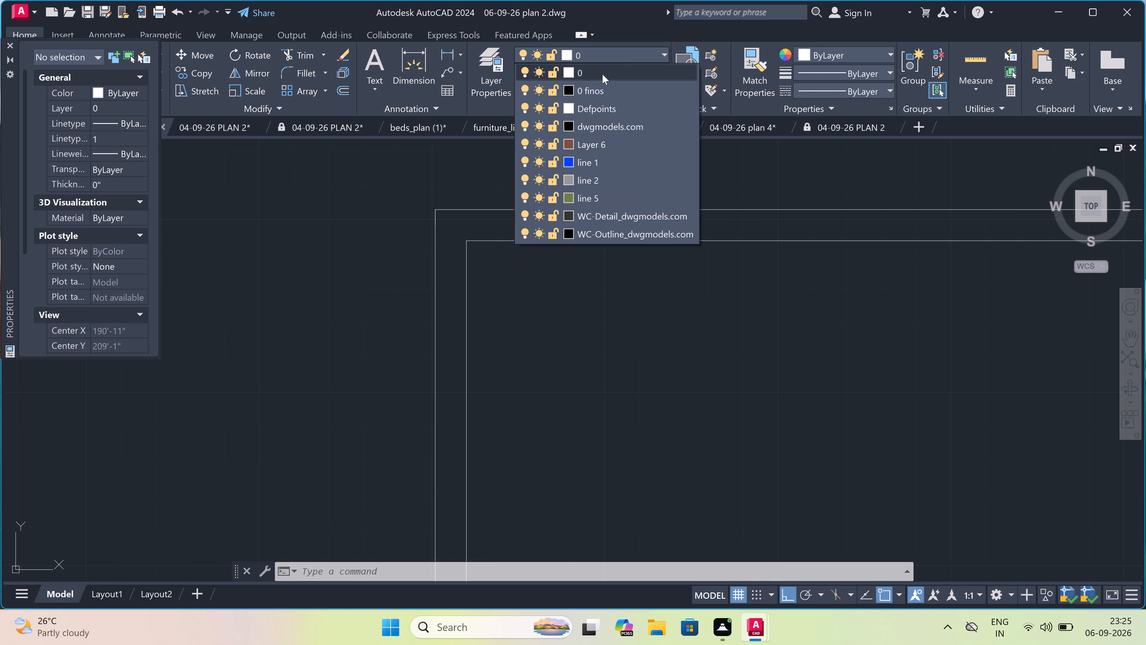
{"action": "left_click", "coordinate": [588, 176]}
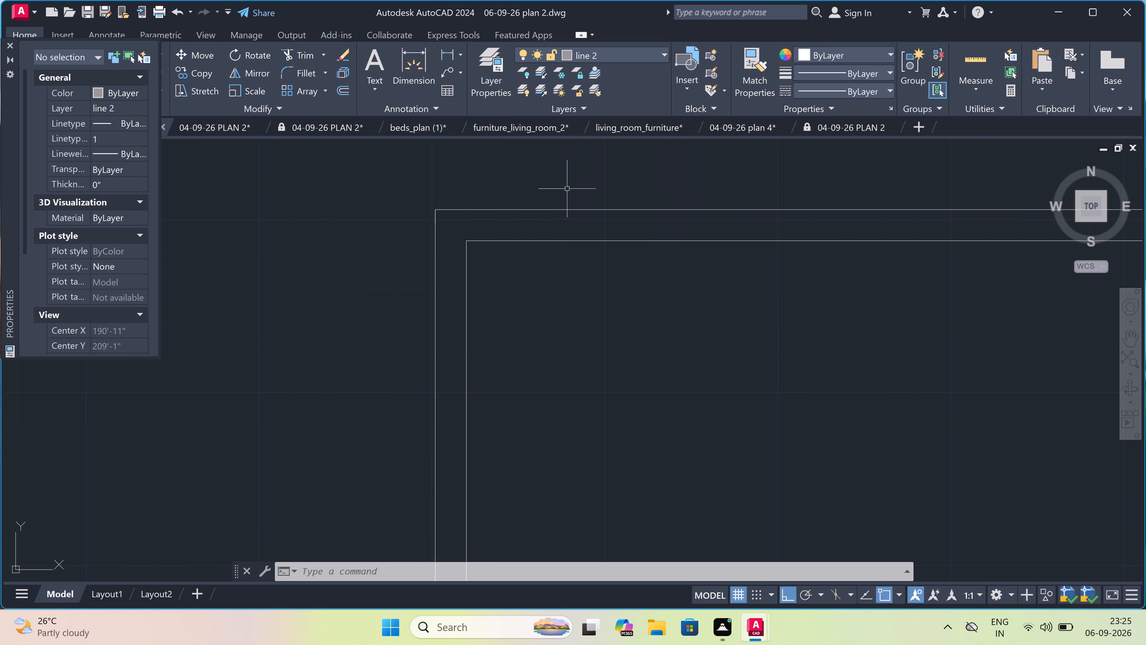
Set the colour of layer line 2 to red, index colour 10.
{"action": "type", "text": "L"}
{"action": "key", "text": "space"}
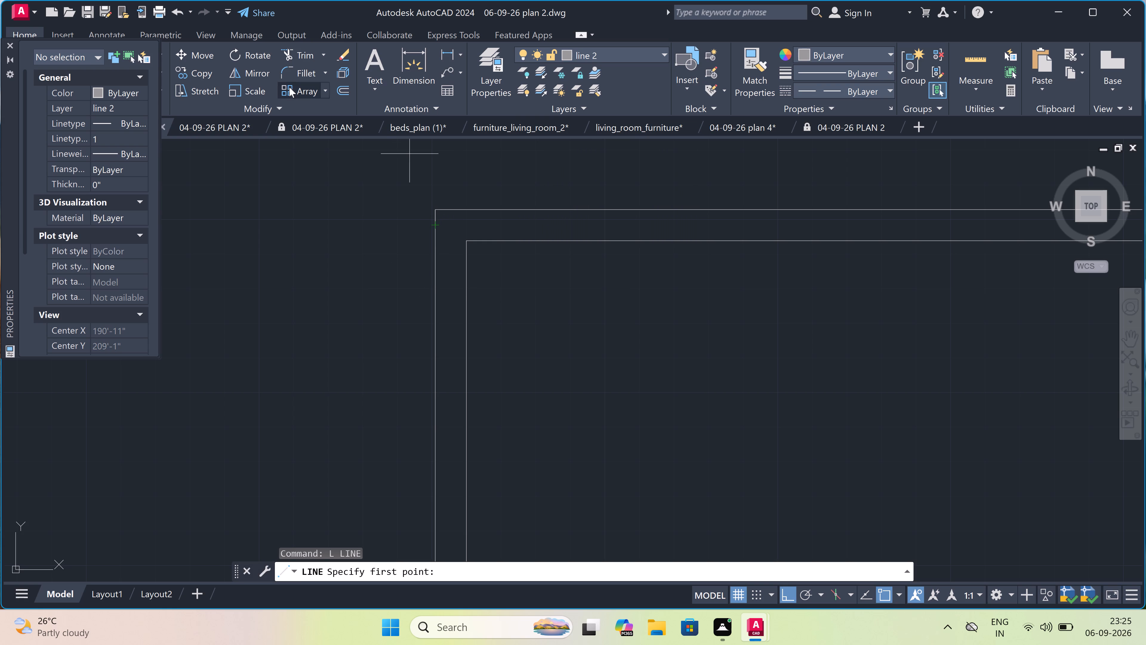
{"action": "double_click", "coordinate": [496, 62]}
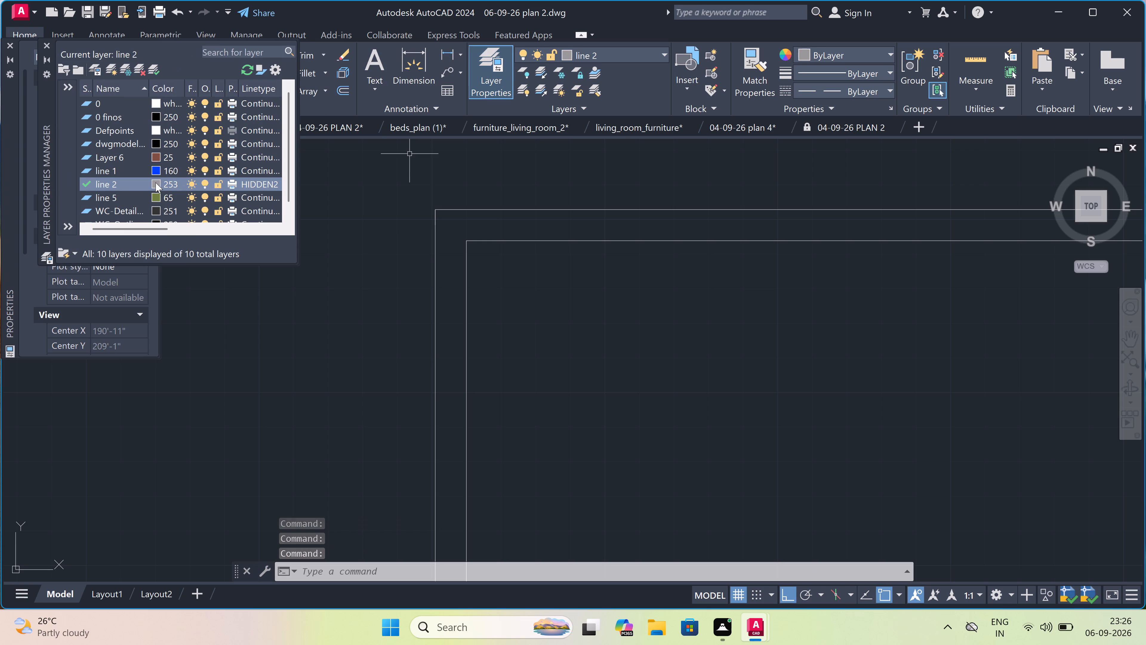
{"action": "triple_click", "coordinate": [155, 182]}
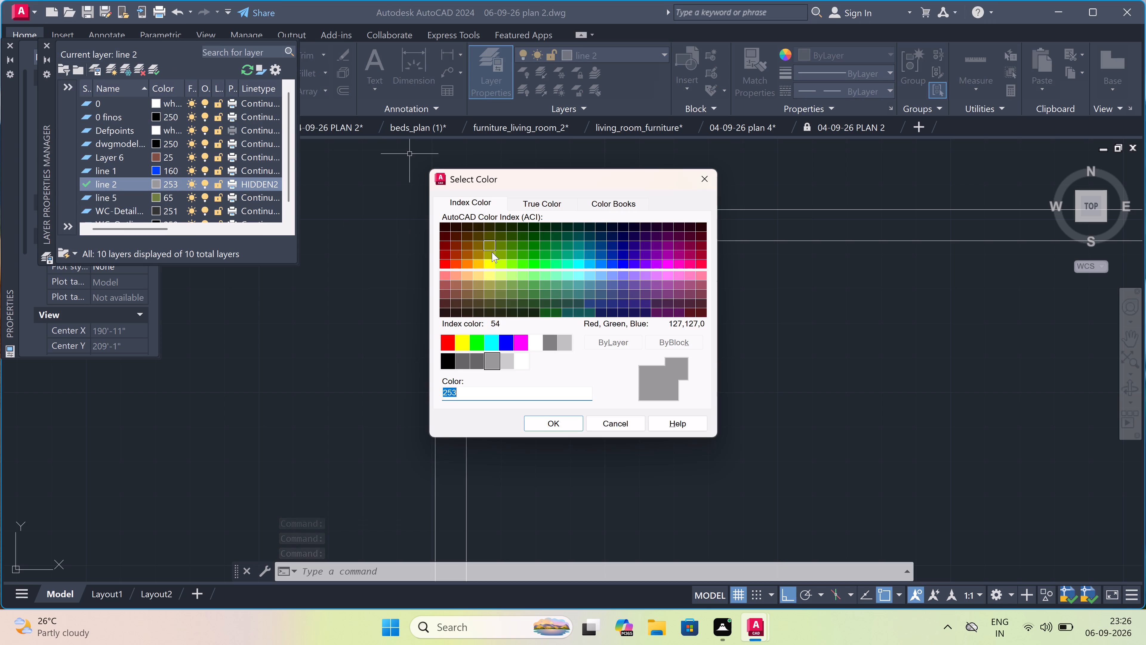
{"action": "left_click", "coordinate": [659, 265]}
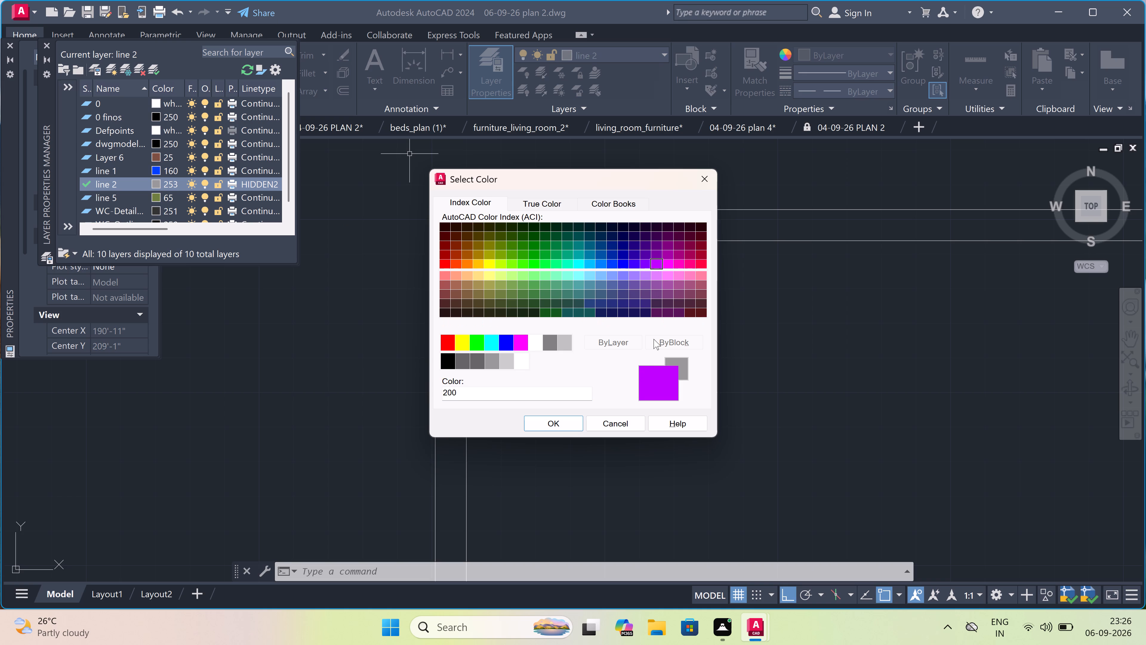
{"action": "left_click", "coordinate": [445, 265]}
{"action": "left_click", "coordinate": [445, 267]}
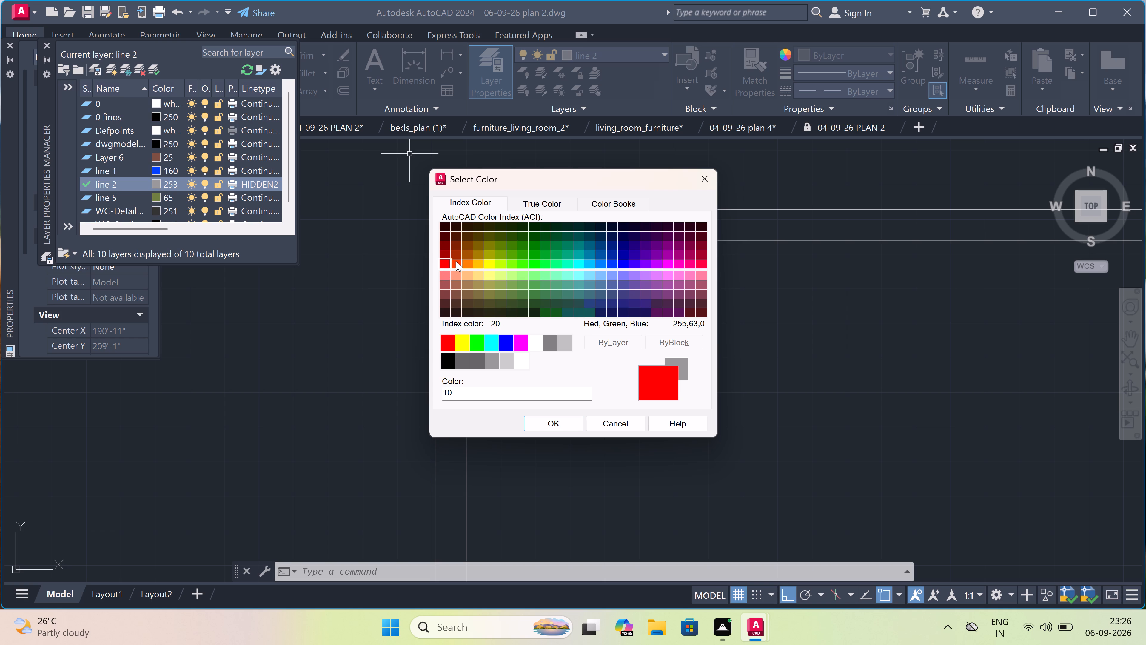
{"action": "double_click", "coordinate": [549, 424]}
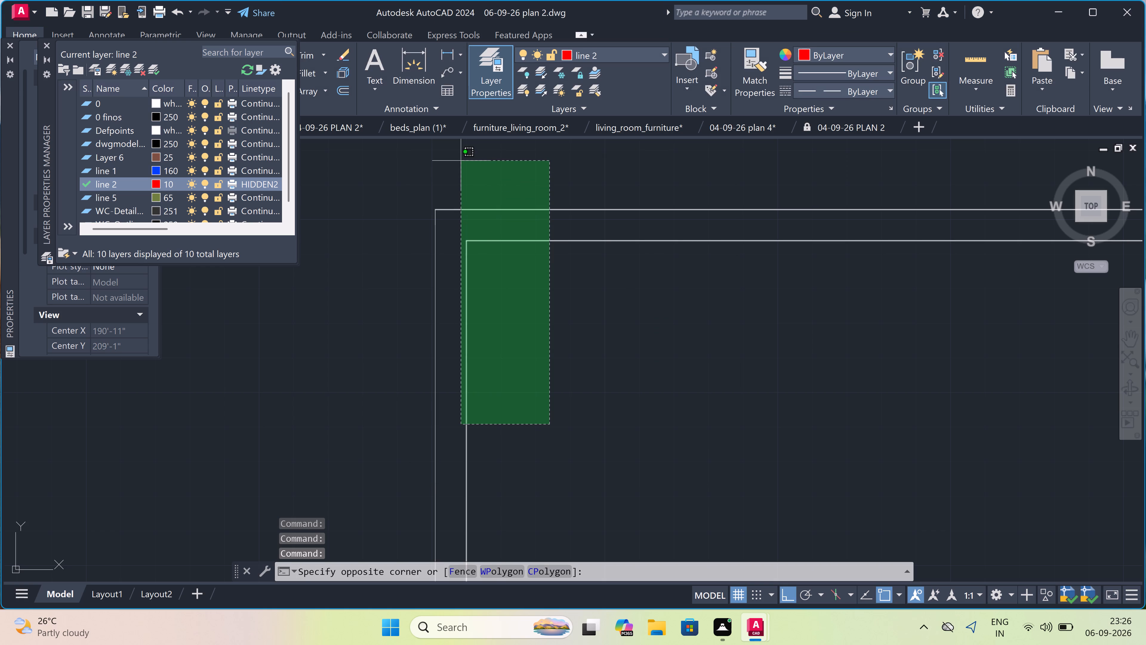
{"action": "key", "text": "Escape"}
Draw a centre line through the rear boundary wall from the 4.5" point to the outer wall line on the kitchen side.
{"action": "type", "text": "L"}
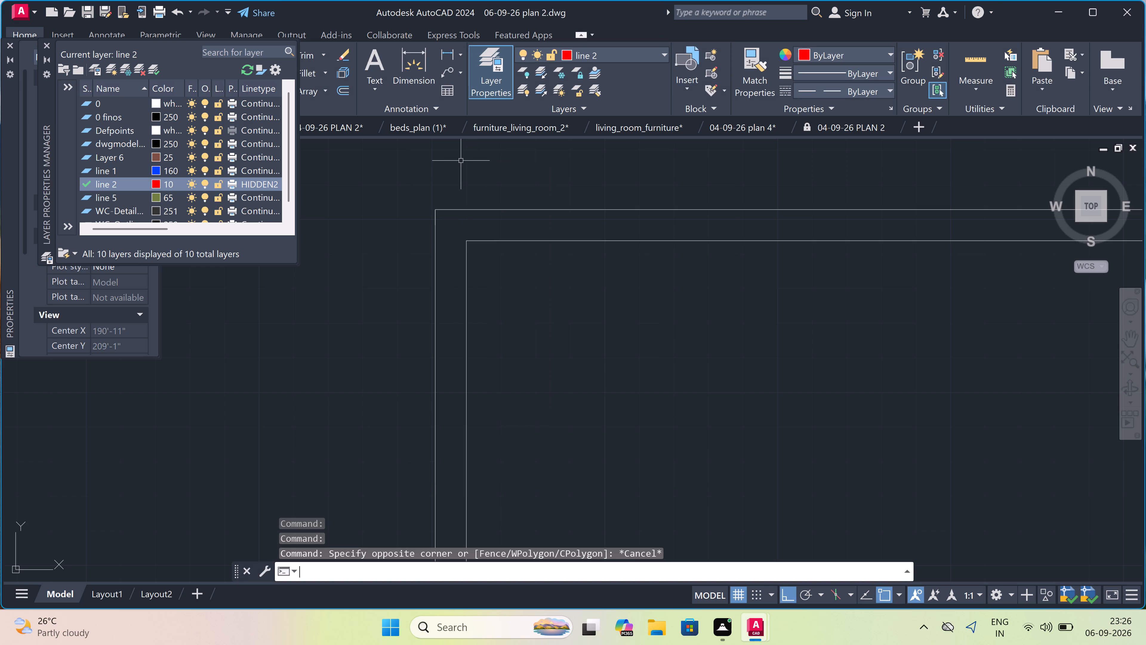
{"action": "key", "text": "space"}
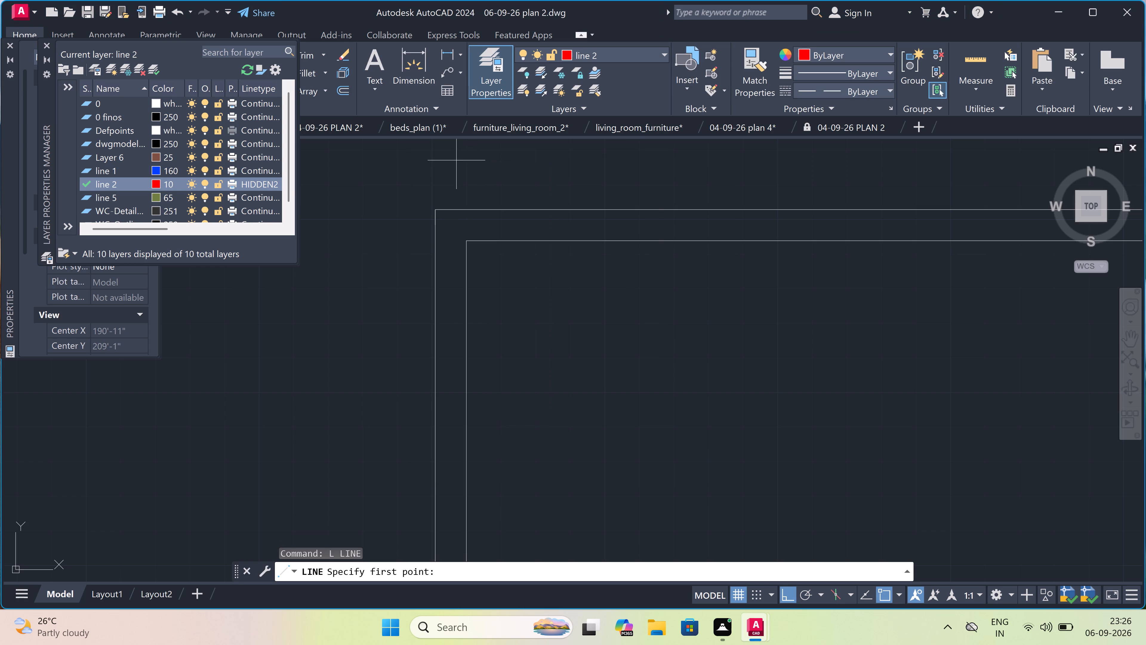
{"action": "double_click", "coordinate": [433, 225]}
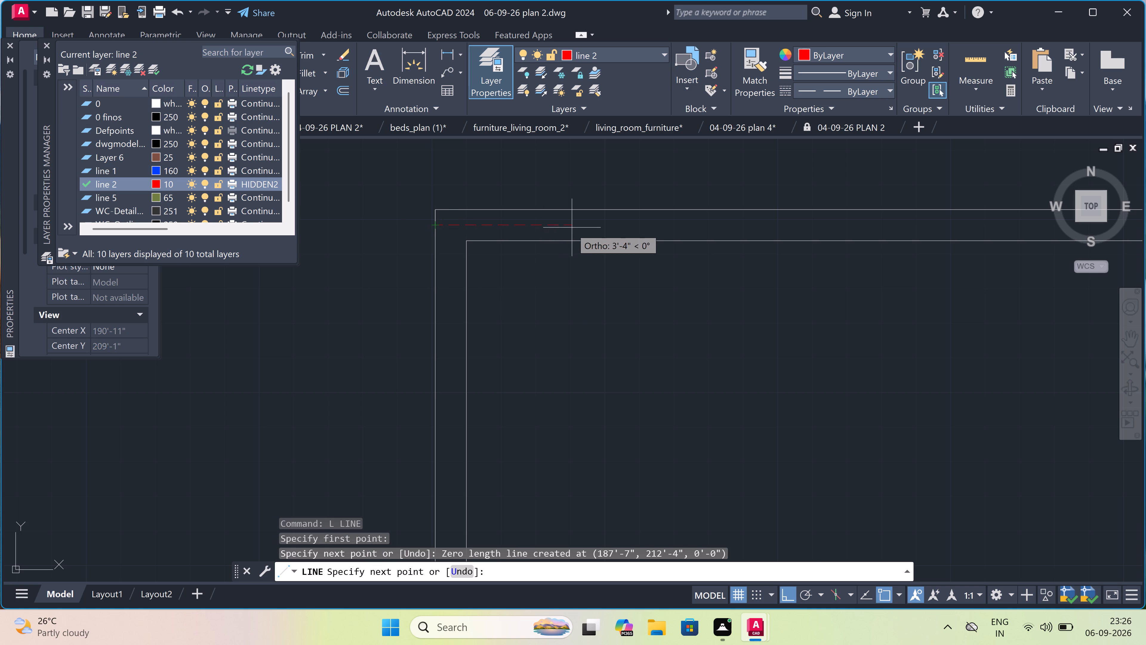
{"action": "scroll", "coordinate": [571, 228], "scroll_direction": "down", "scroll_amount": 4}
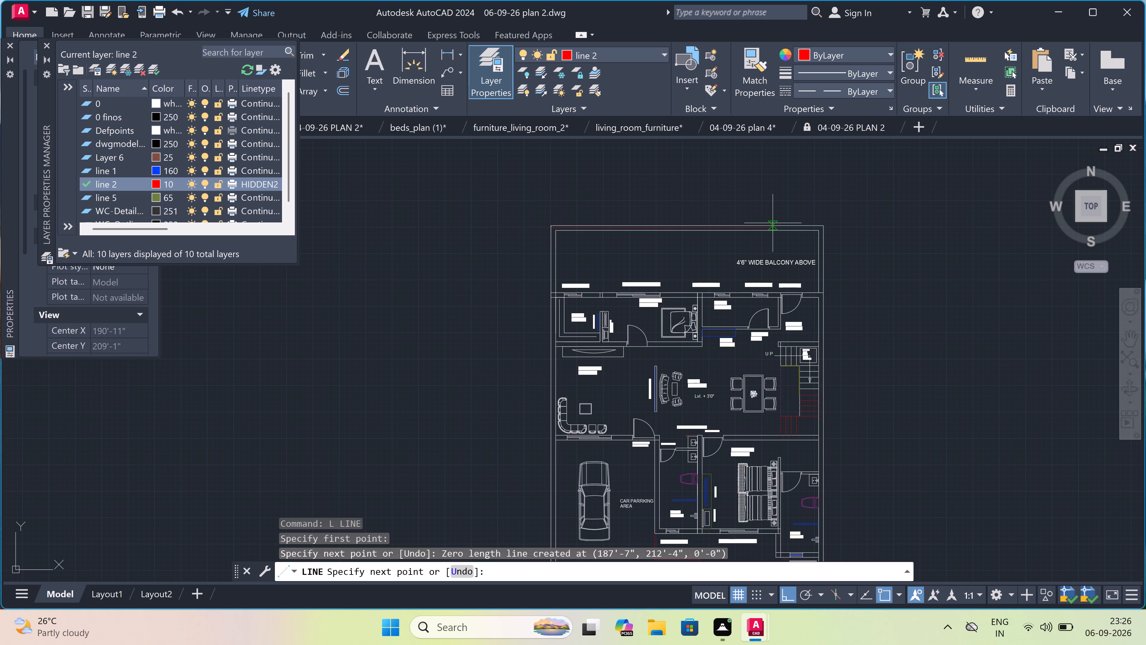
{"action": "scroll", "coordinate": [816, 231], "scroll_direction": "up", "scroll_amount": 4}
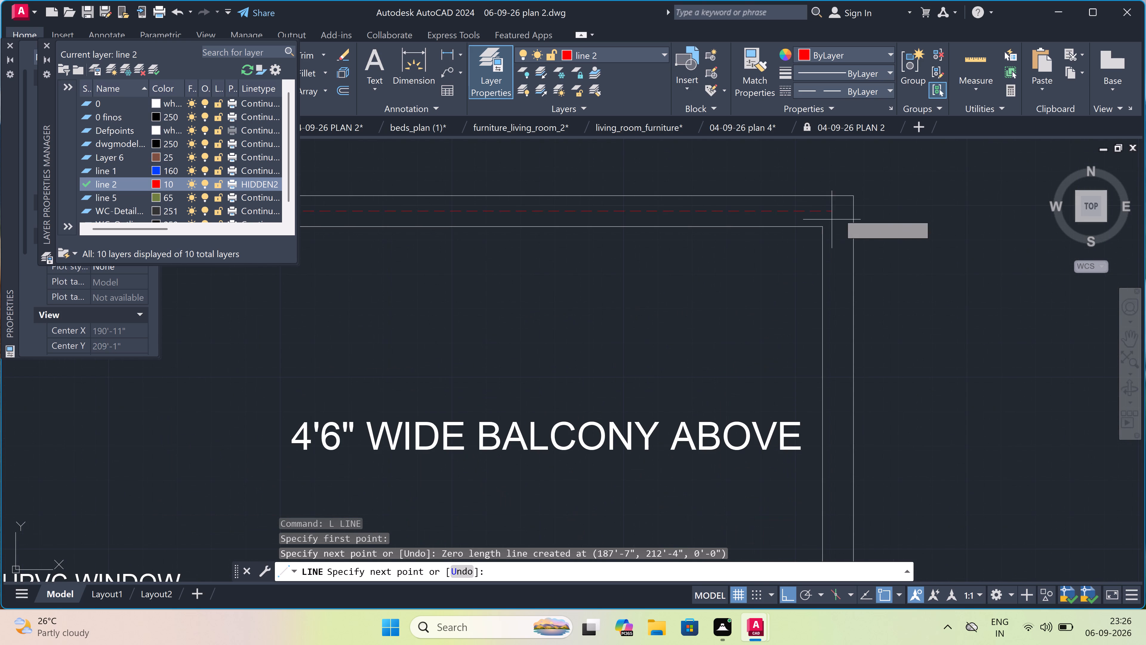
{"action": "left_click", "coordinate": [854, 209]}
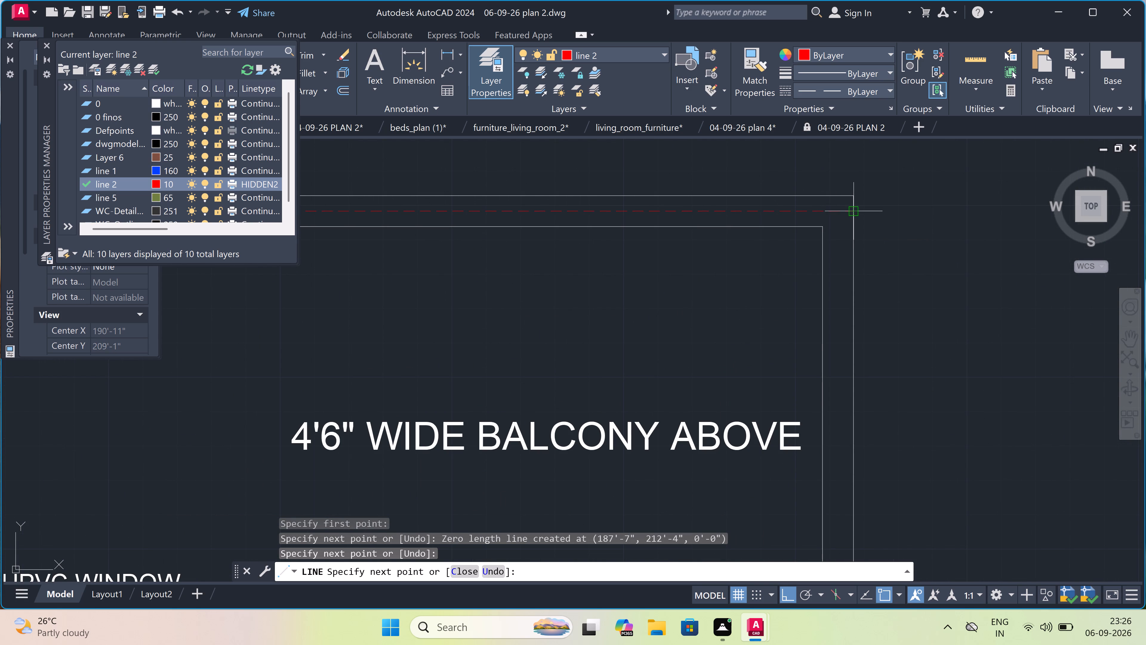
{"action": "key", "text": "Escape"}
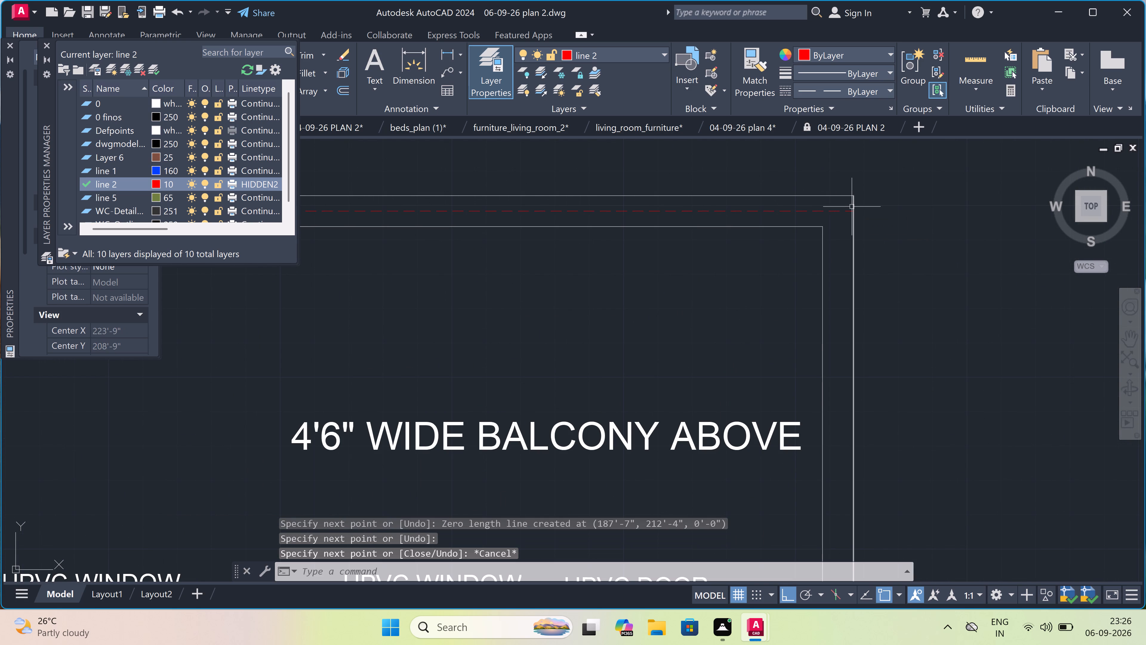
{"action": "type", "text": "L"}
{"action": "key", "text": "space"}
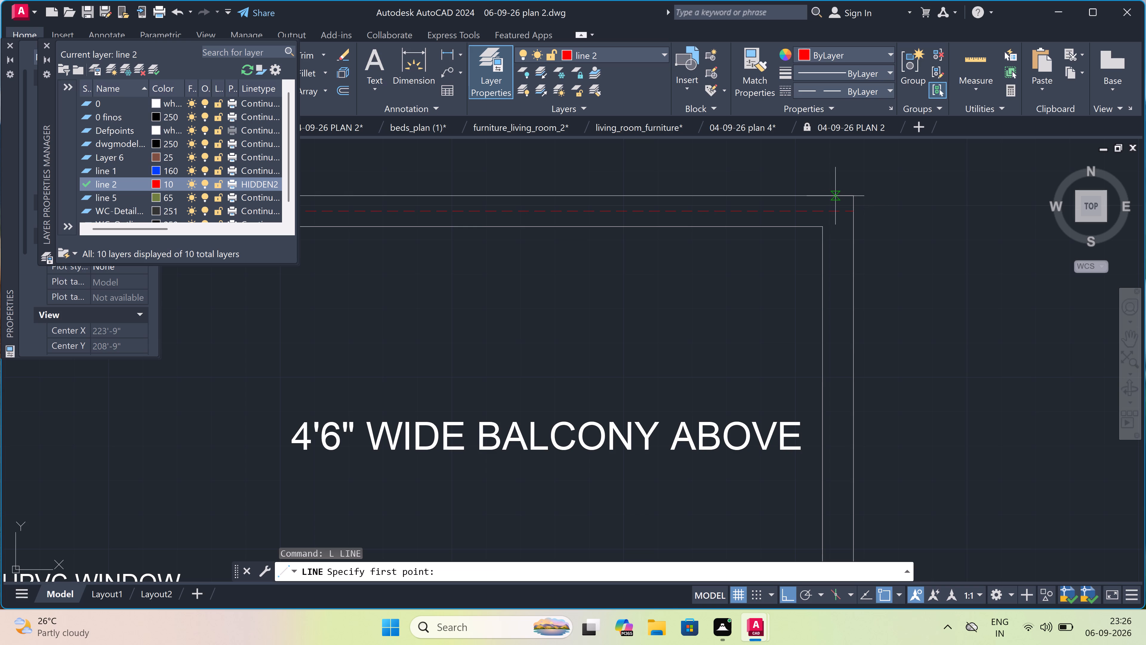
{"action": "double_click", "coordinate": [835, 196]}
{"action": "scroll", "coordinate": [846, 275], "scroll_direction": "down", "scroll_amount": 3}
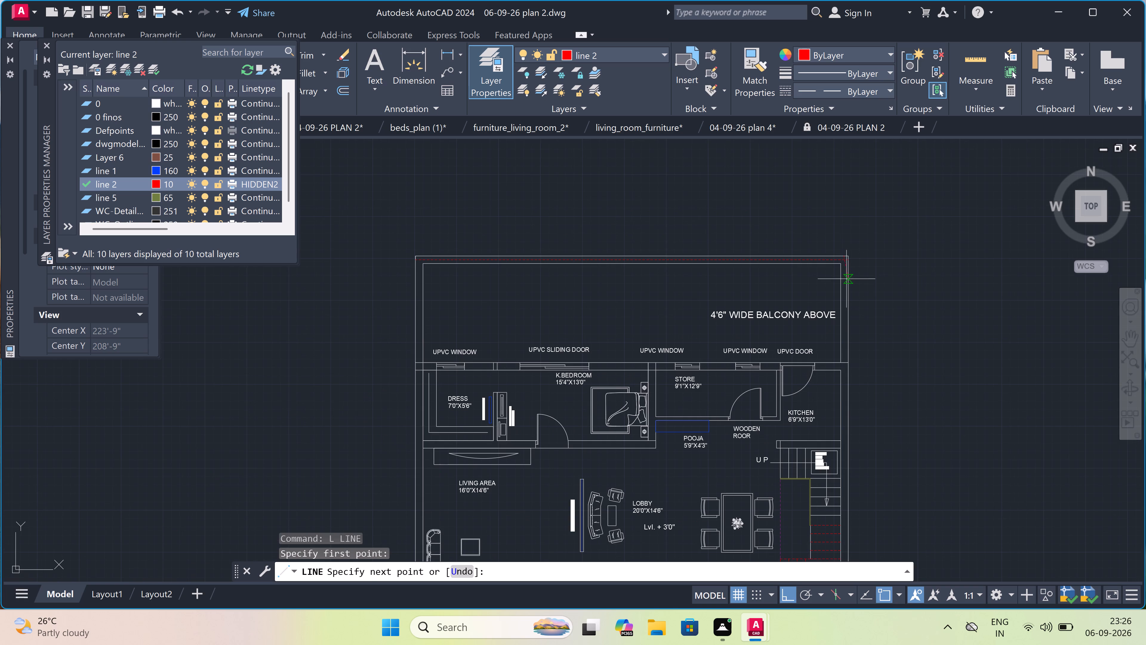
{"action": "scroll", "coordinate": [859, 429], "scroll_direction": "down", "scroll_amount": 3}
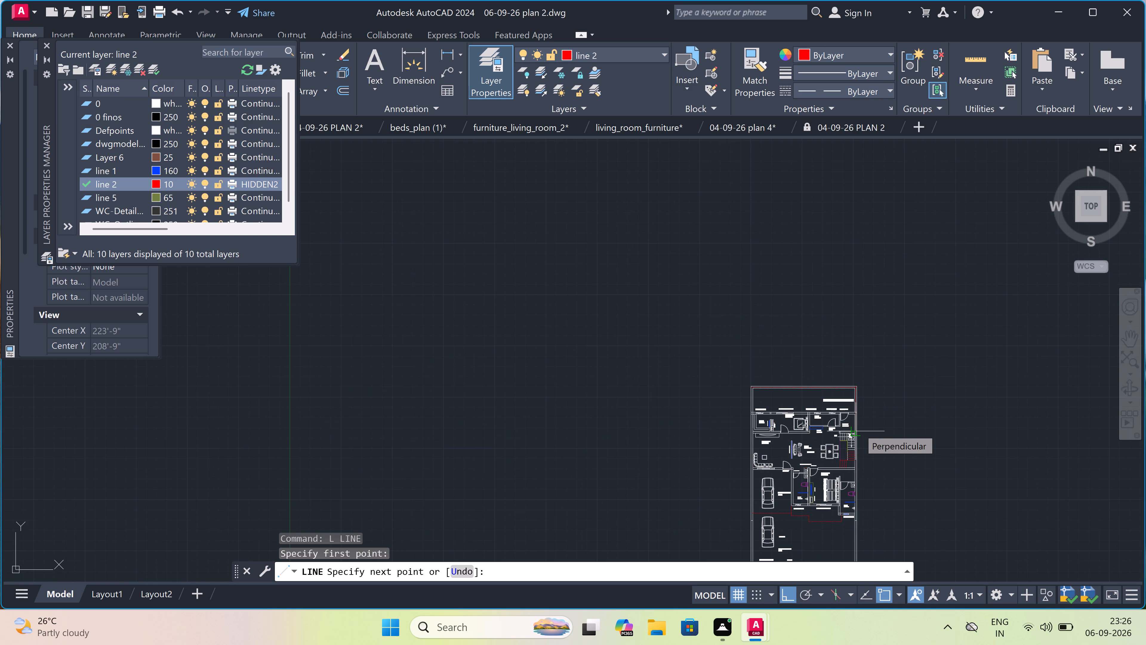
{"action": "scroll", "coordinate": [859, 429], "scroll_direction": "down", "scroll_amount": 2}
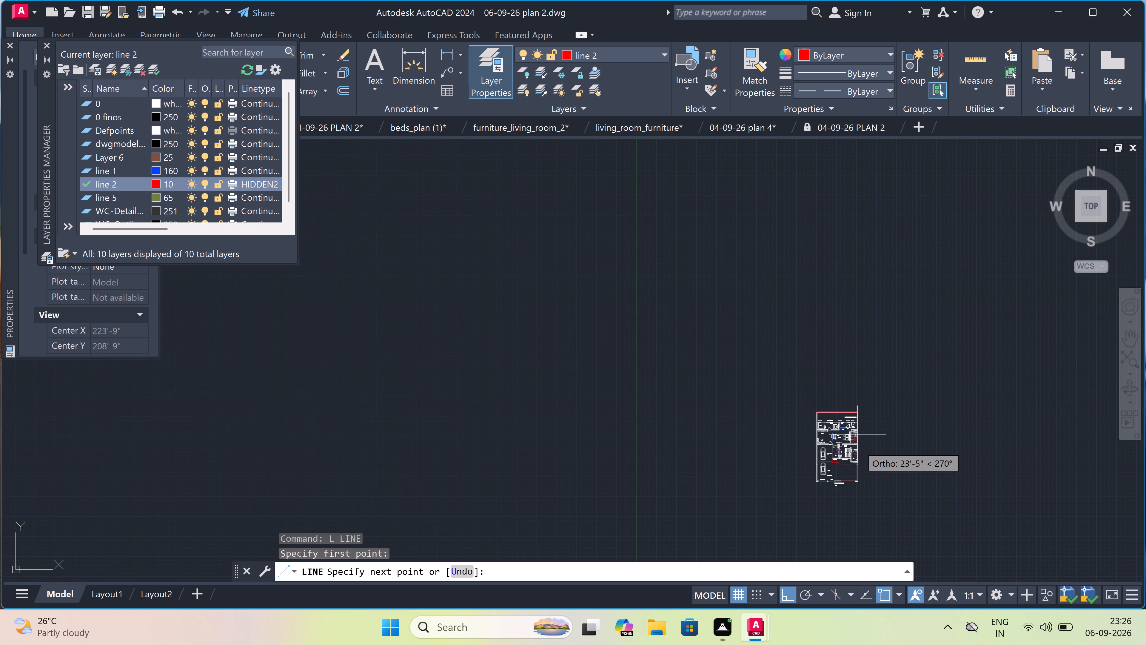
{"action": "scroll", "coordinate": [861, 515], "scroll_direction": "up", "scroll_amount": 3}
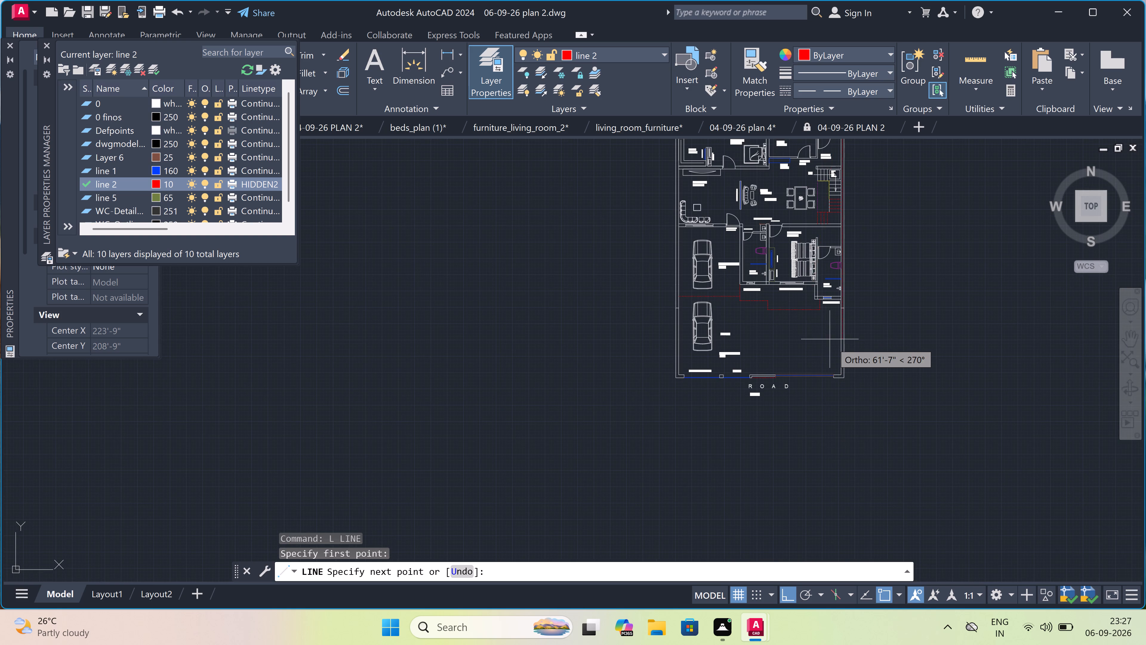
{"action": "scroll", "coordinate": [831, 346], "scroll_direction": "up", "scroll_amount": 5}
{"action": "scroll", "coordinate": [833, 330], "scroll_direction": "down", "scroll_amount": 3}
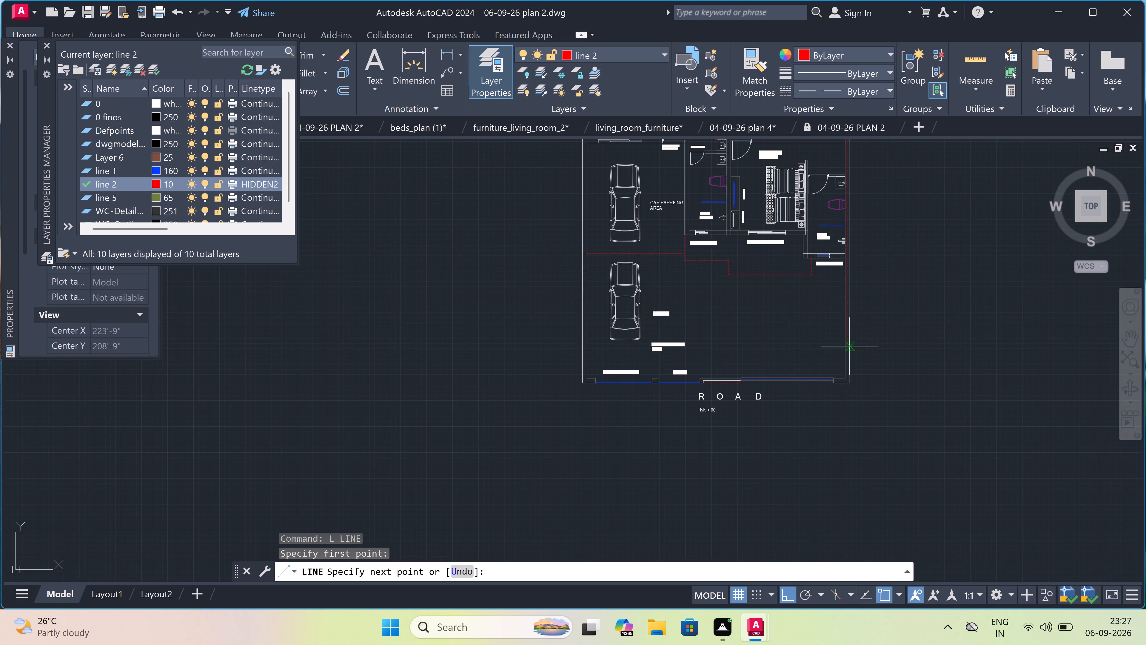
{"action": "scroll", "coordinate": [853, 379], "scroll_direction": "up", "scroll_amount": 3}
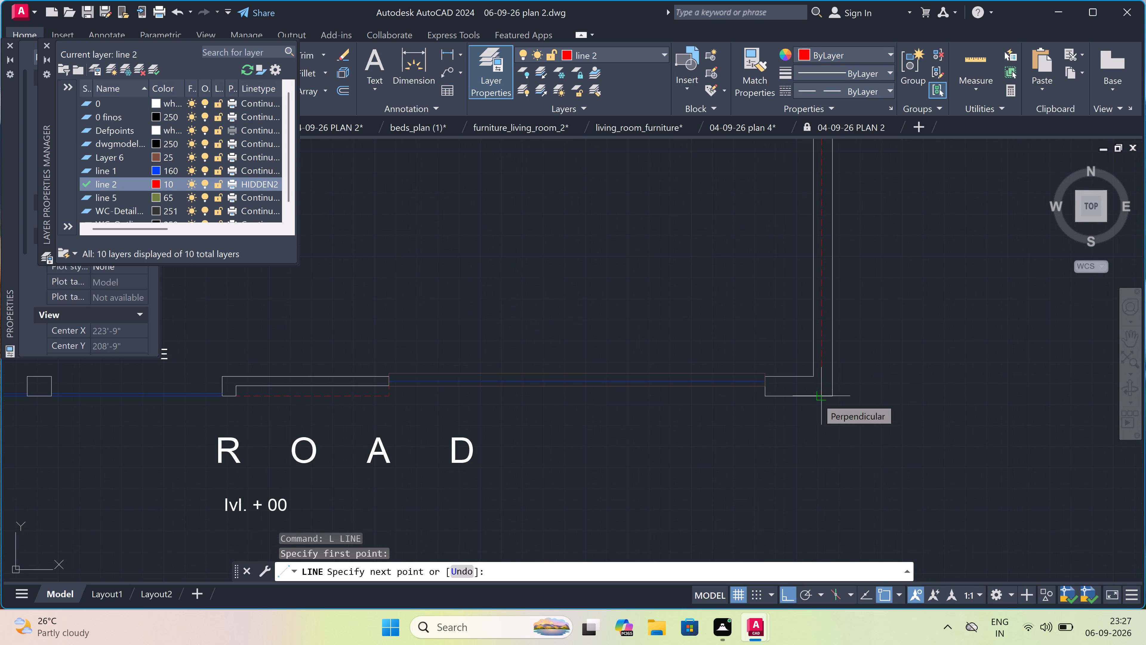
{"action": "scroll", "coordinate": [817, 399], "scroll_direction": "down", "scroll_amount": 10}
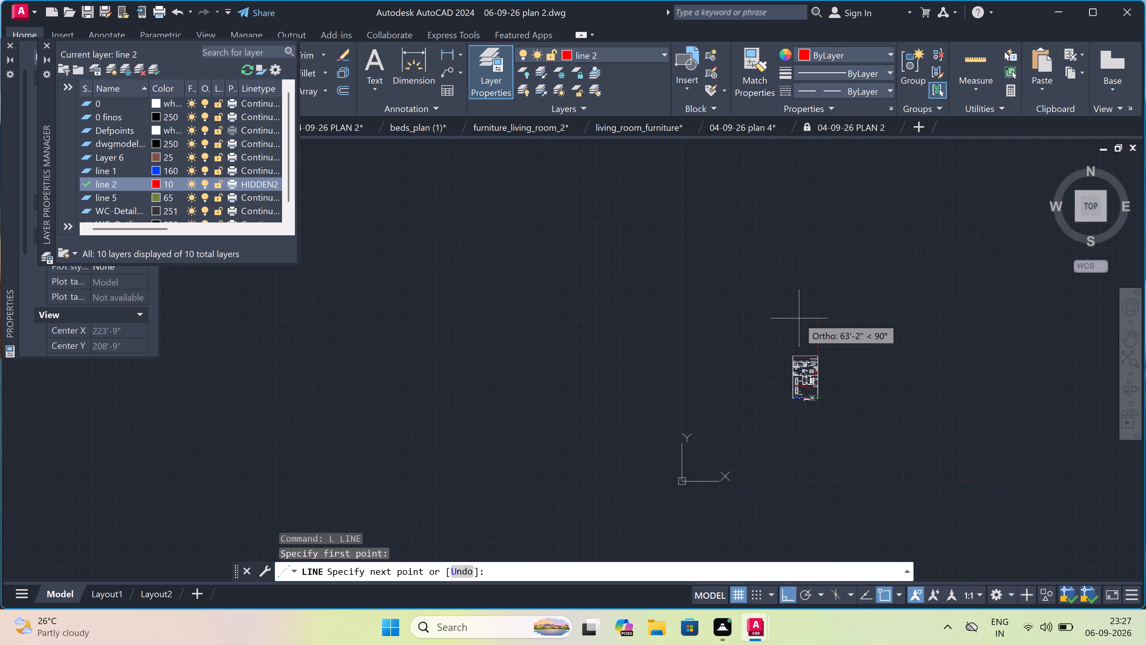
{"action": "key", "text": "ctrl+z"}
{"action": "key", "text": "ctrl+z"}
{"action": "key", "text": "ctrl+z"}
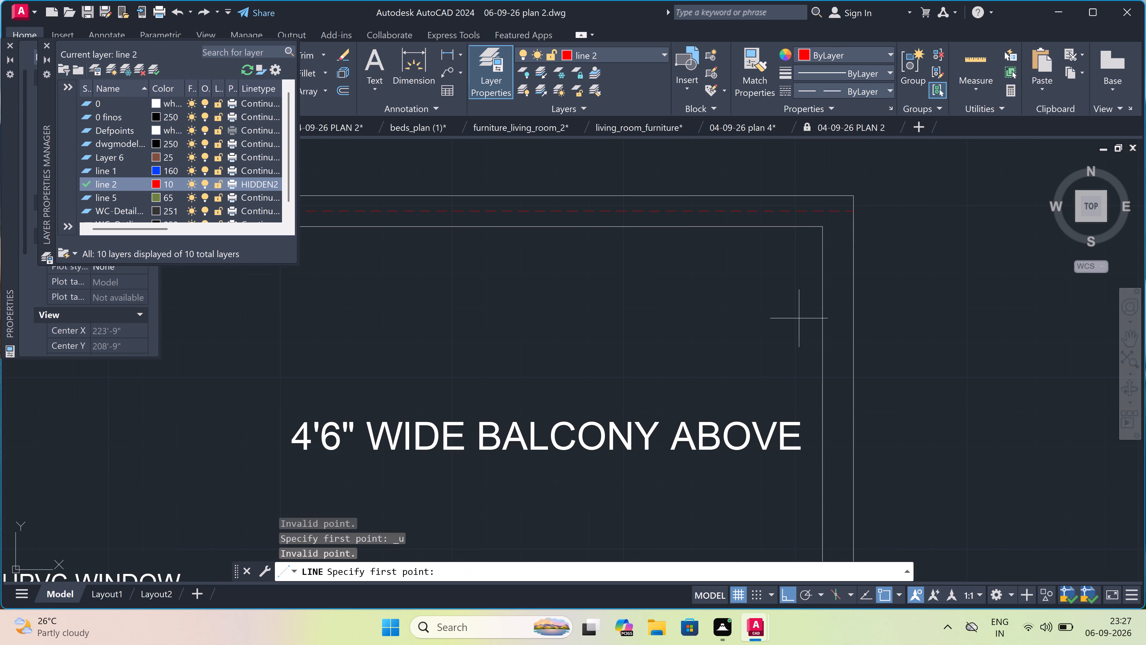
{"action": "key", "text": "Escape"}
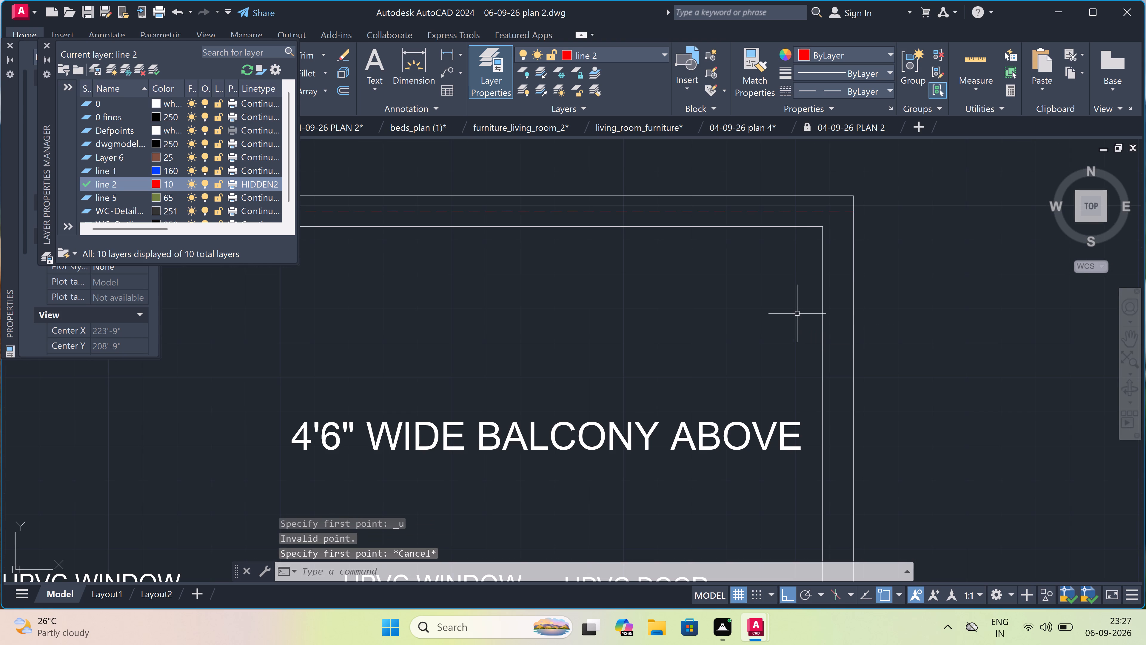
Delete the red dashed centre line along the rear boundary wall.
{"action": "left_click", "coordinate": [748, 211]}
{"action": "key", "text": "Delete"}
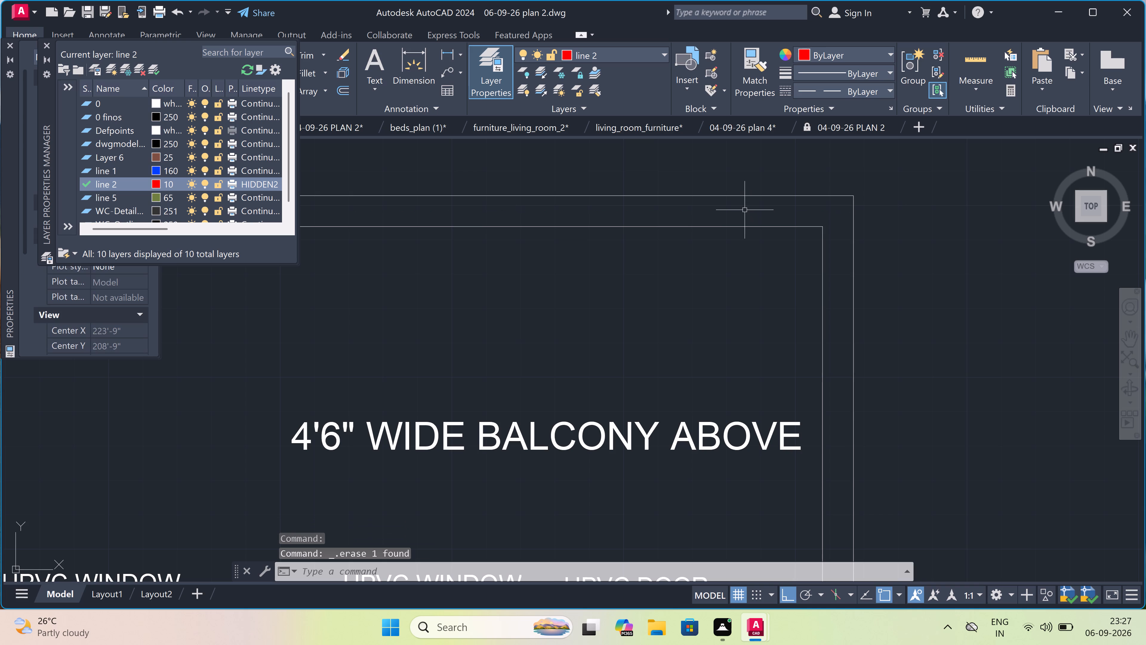
Set the colour of layer line 2 to grey, index colour 253.
{"action": "double_click", "coordinate": [486, 62]}
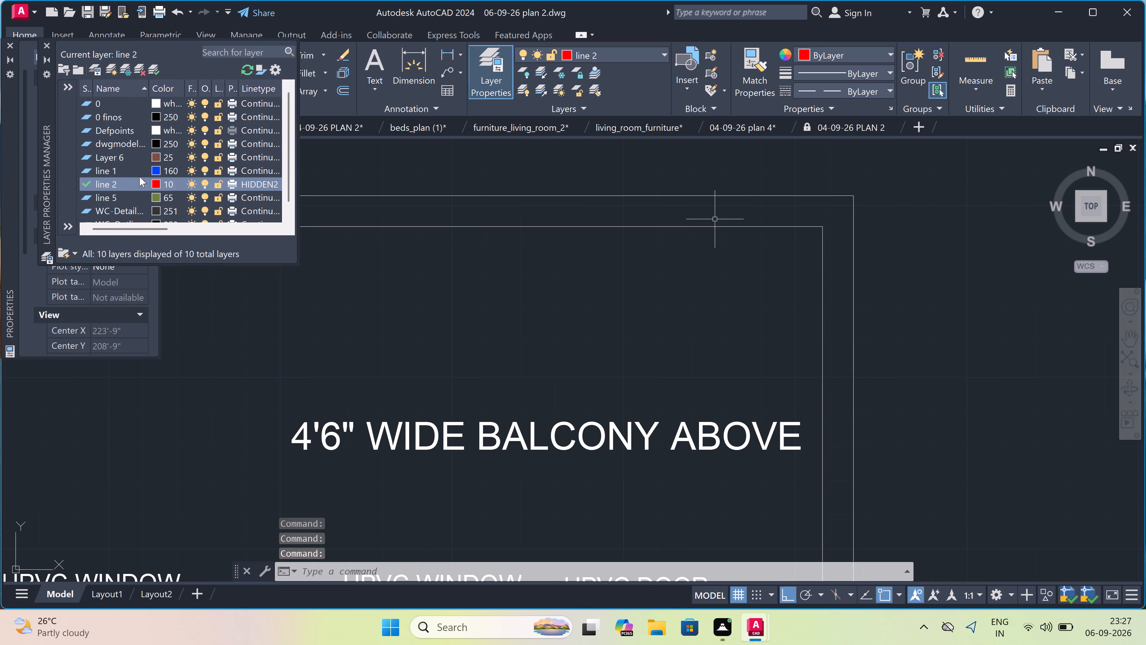
{"action": "left_click", "coordinate": [157, 180]}
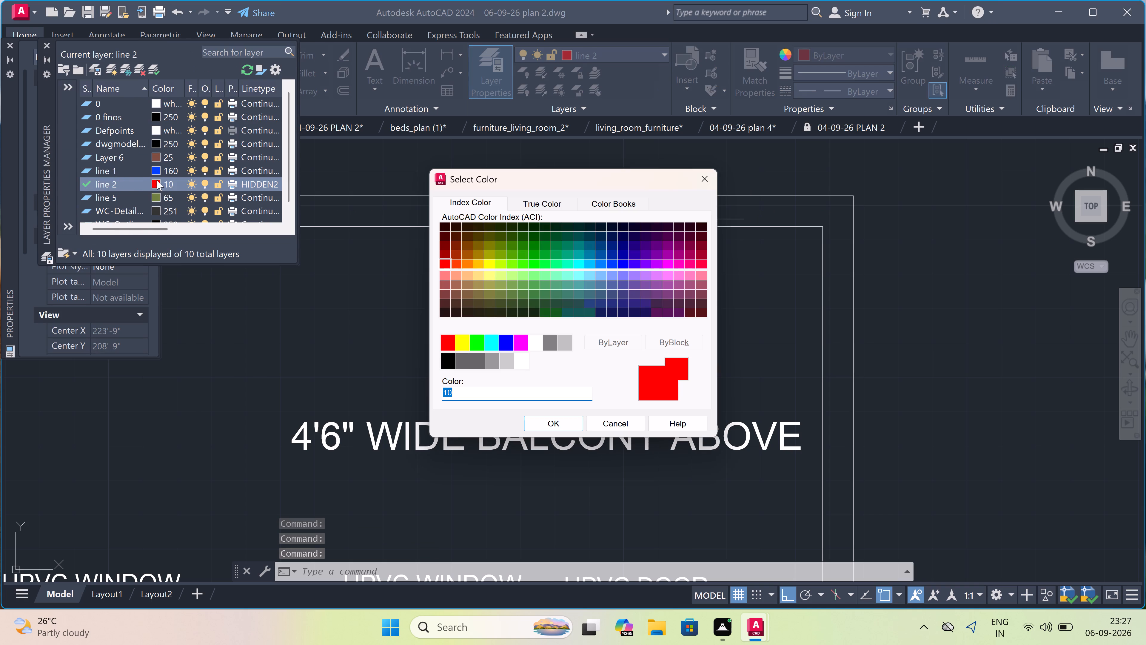
{"action": "left_click", "coordinate": [492, 360]}
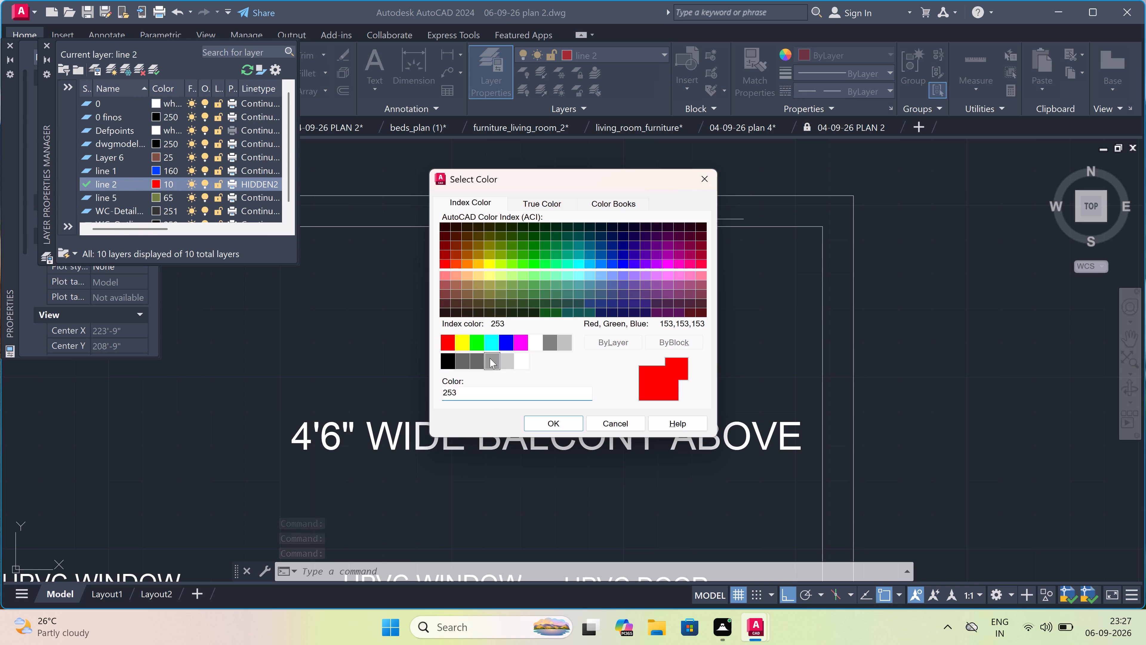
{"action": "double_click", "coordinate": [544, 426]}
{"action": "key", "text": "Escape"}
{"action": "scroll", "coordinate": [552, 394], "scroll_direction": "down", "scroll_amount": 4}
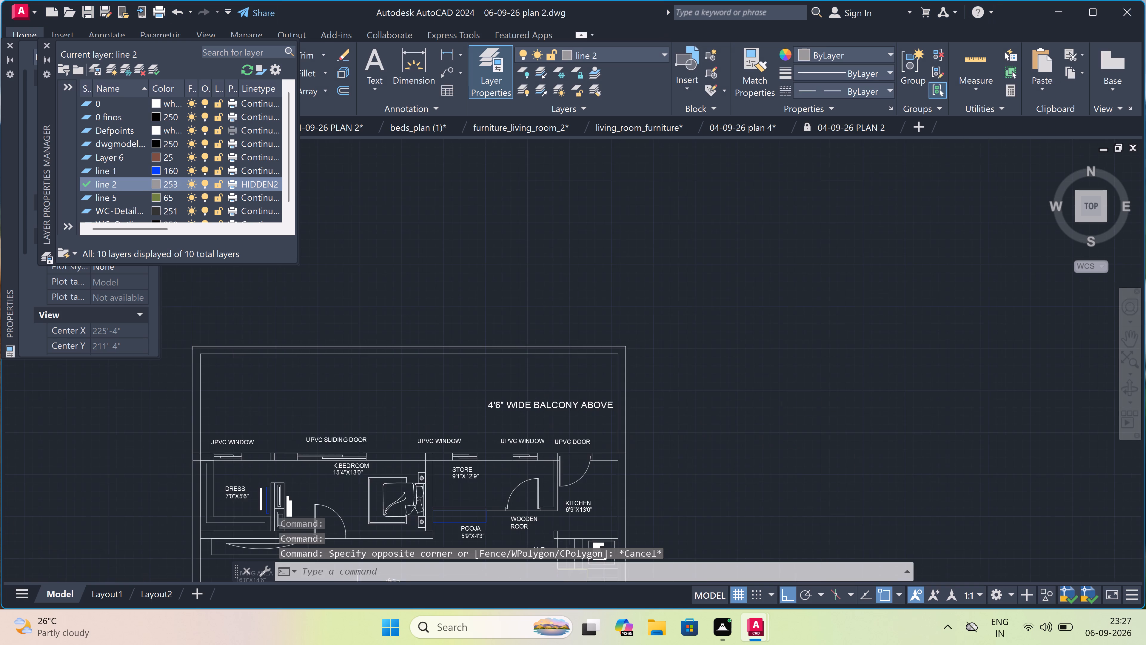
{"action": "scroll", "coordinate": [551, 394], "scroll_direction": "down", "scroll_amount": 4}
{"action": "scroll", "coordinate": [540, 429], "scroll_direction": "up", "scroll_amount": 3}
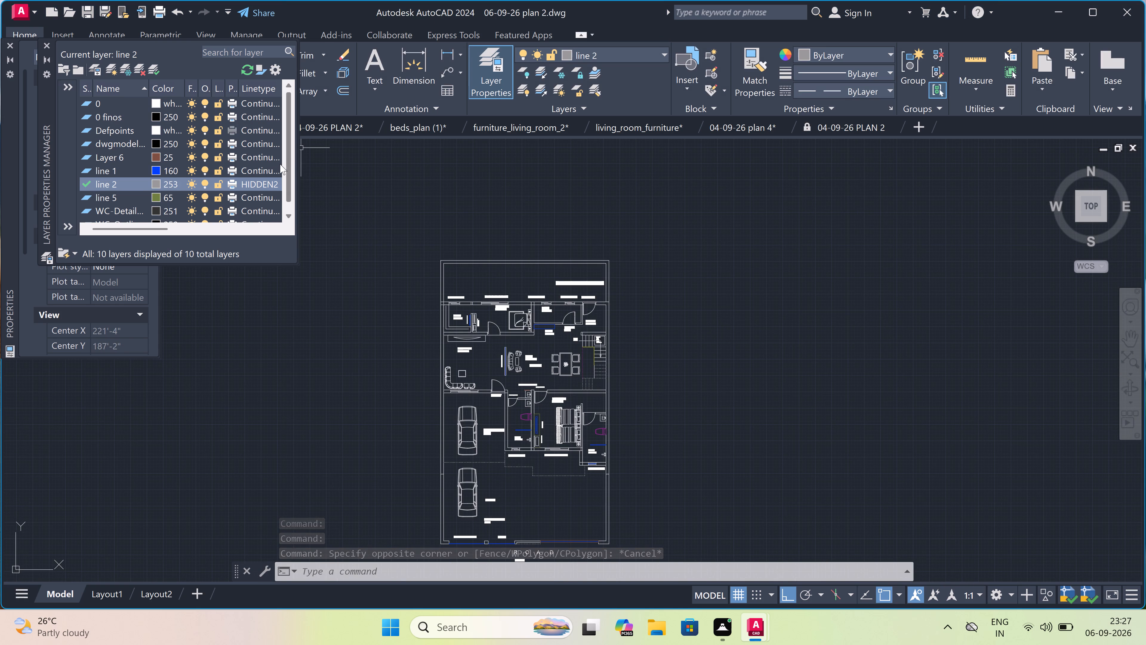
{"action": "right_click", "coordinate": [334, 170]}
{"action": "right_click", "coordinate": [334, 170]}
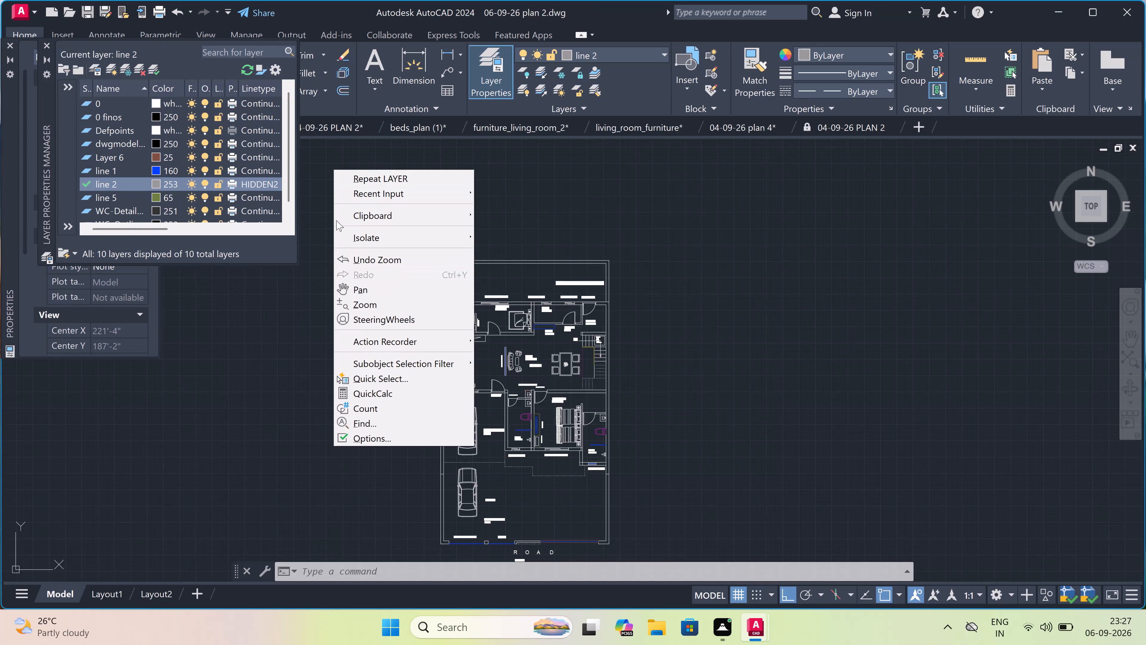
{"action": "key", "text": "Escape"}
Create a new layer named LINE 7 based on layer line 2.
{"action": "right_click", "coordinate": [207, 181]}
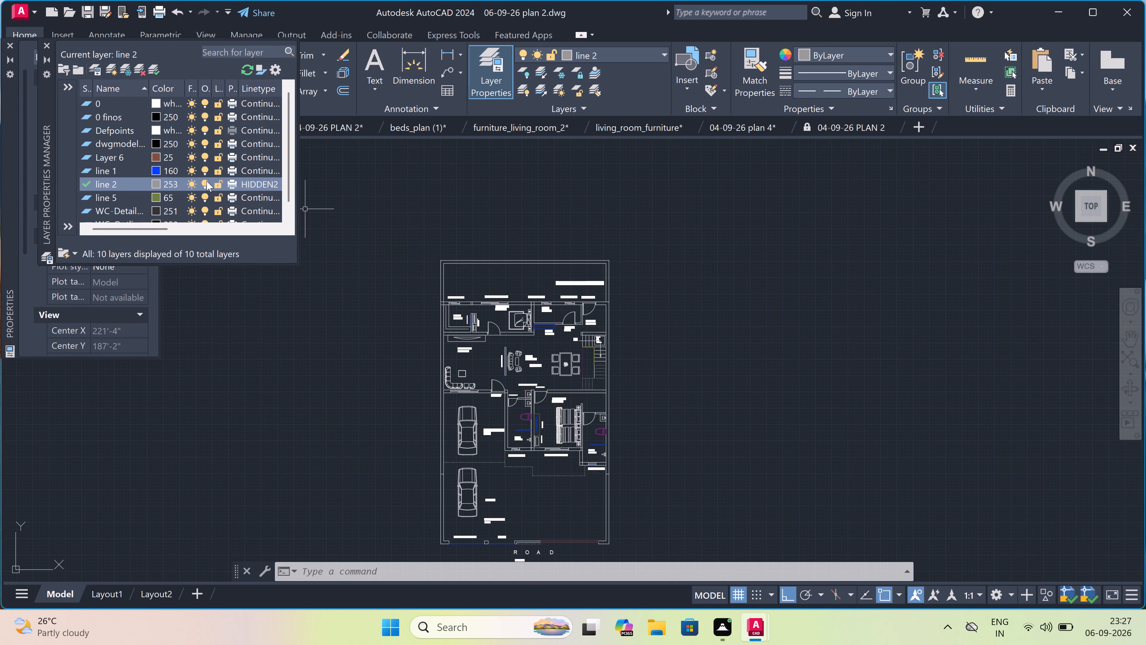
{"action": "left_click", "coordinate": [270, 244]}
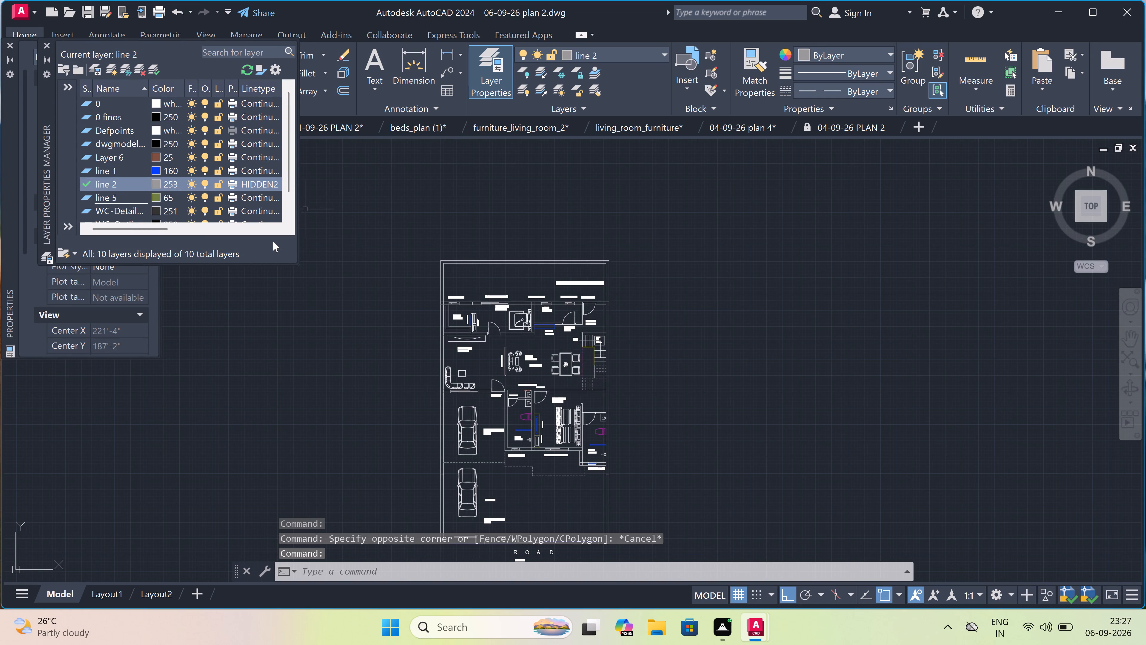
{"action": "key", "text": "BackSpace"}
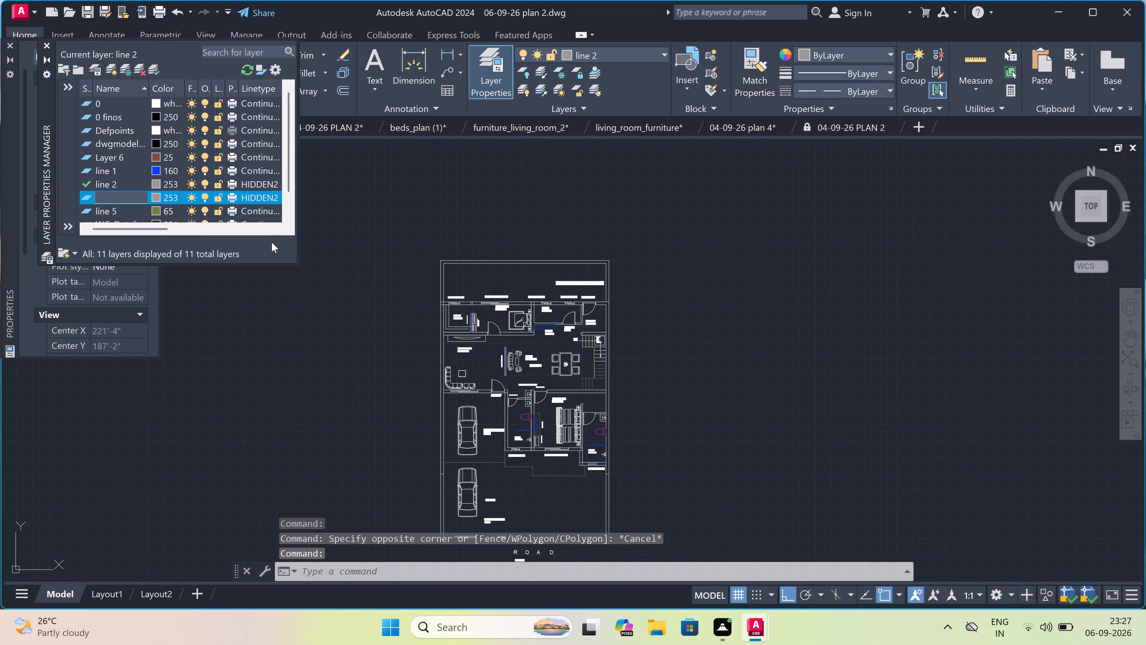
{"action": "type", "text": "LI"}
{"action": "key", "text": "n"}
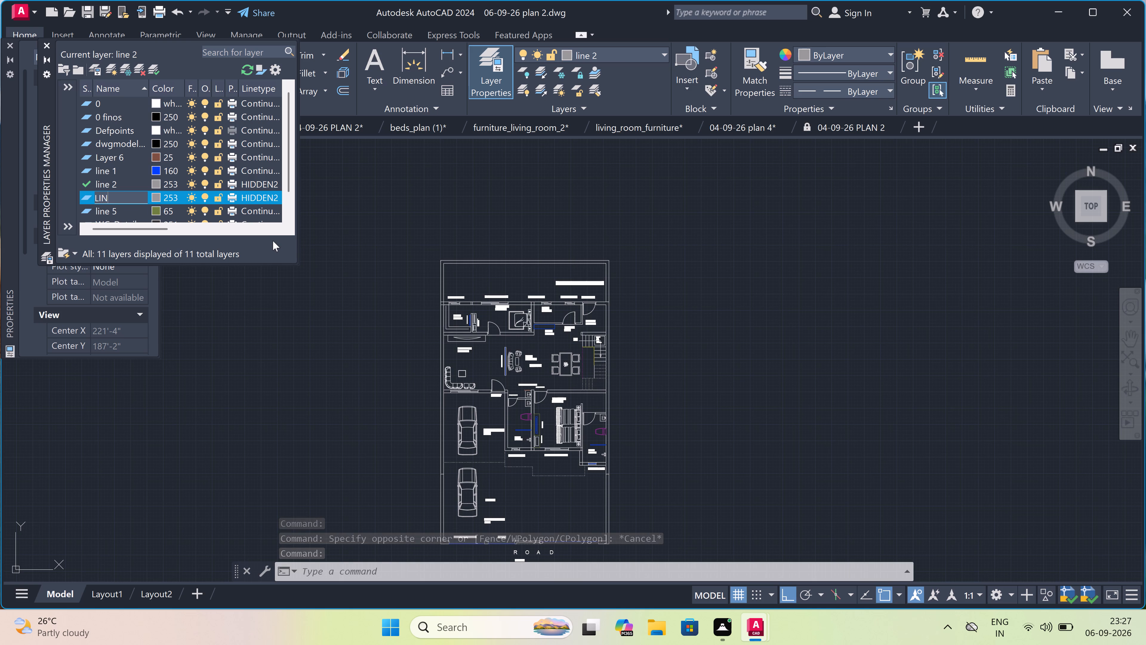
{"action": "key", "text": "e"}
{"action": "key", "text": "space"}
{"action": "key", "text": "7"}
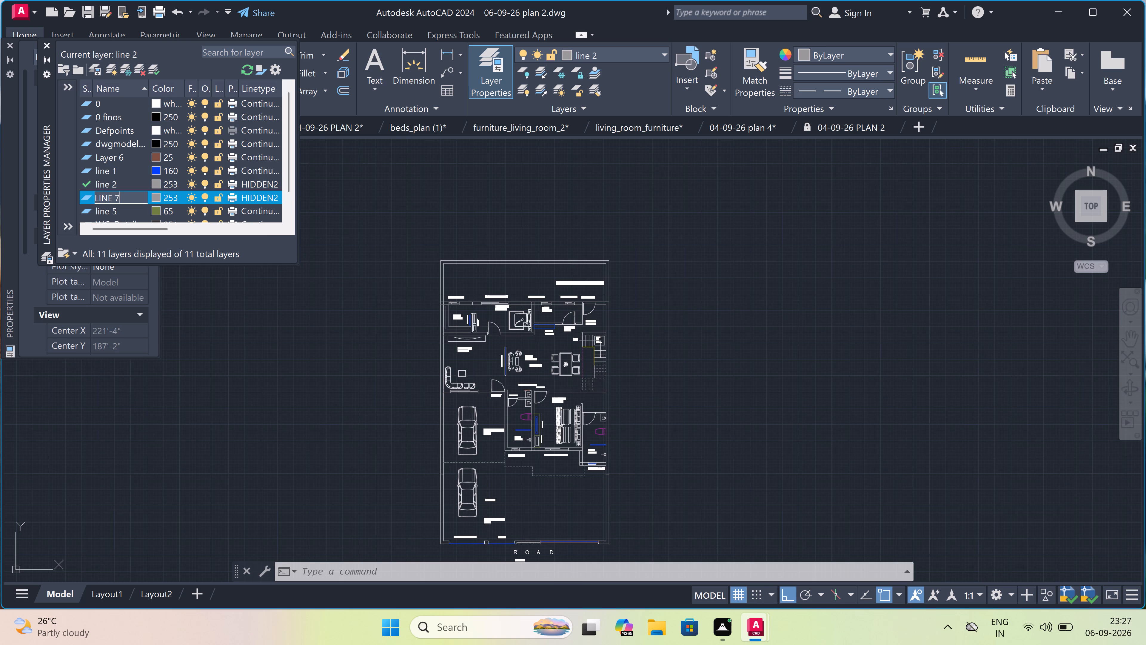
Set the colour of layer LINE 7 to index colour 21.
{"action": "left_click", "coordinate": [155, 192]}
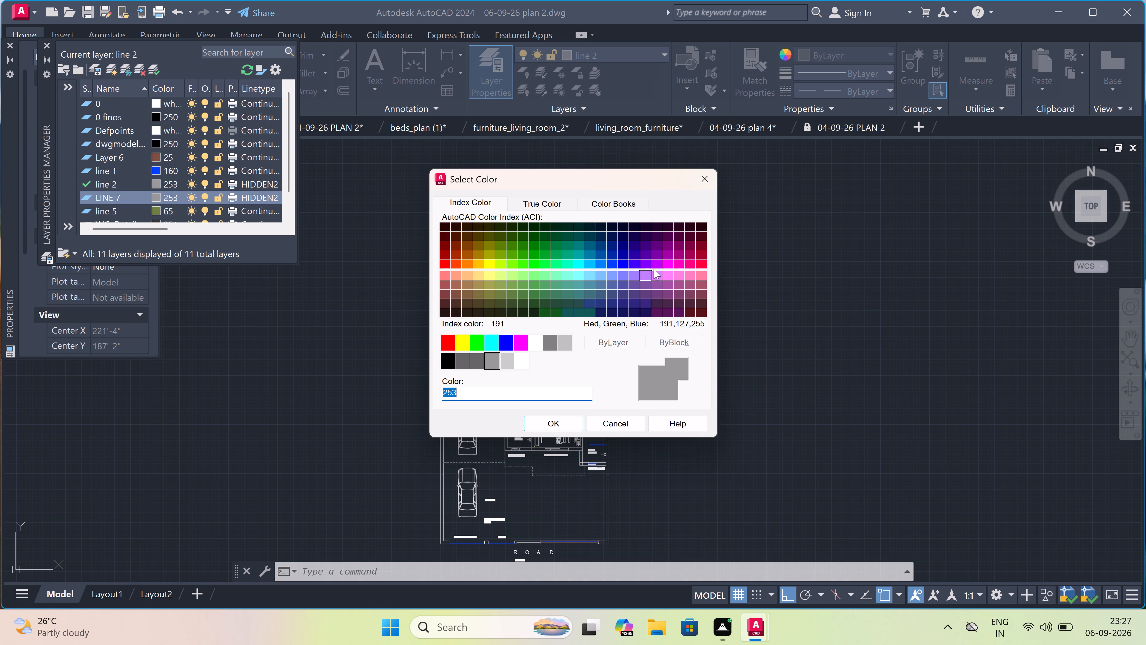
{"action": "left_click", "coordinate": [700, 261]}
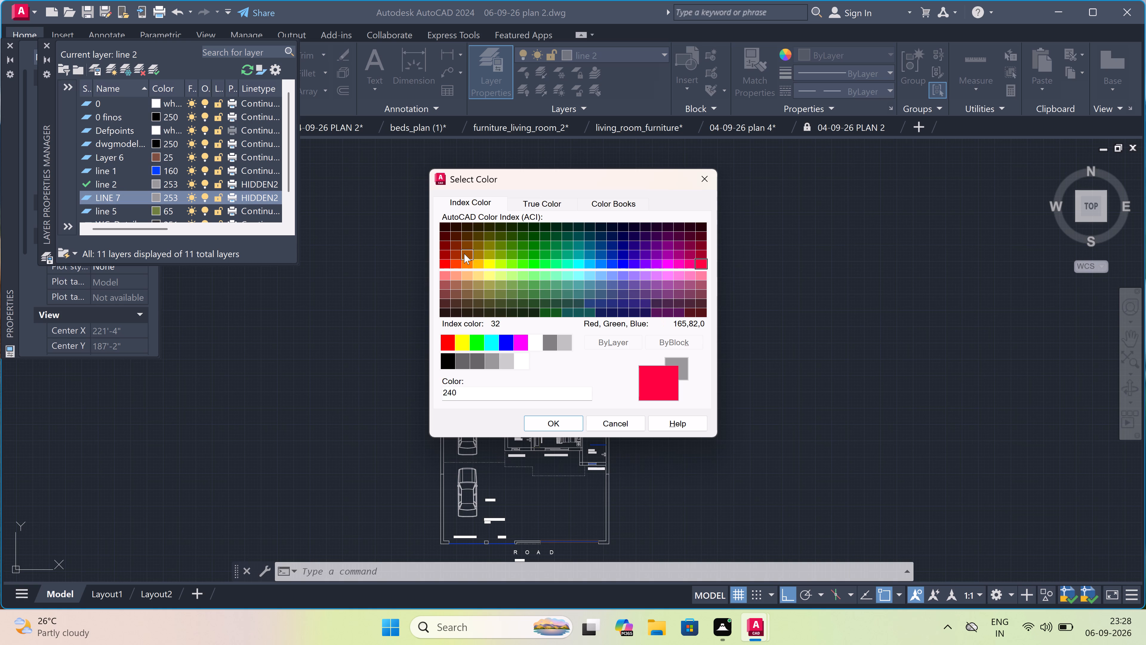
{"action": "left_click", "coordinate": [456, 274]}
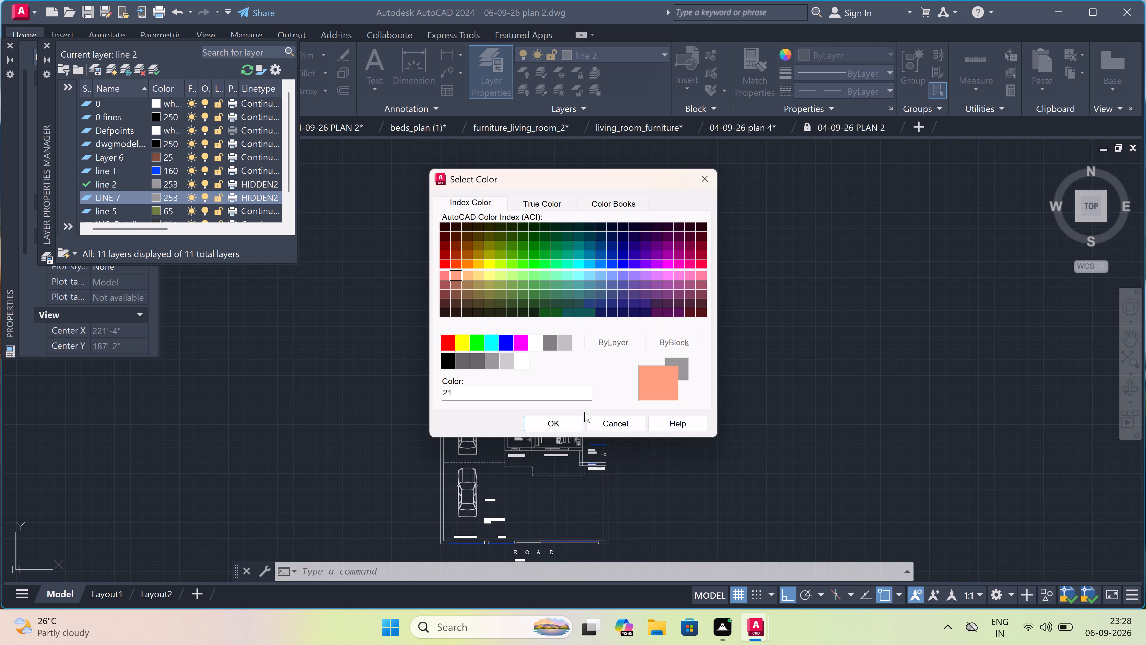
{"action": "left_click", "coordinate": [560, 429]}
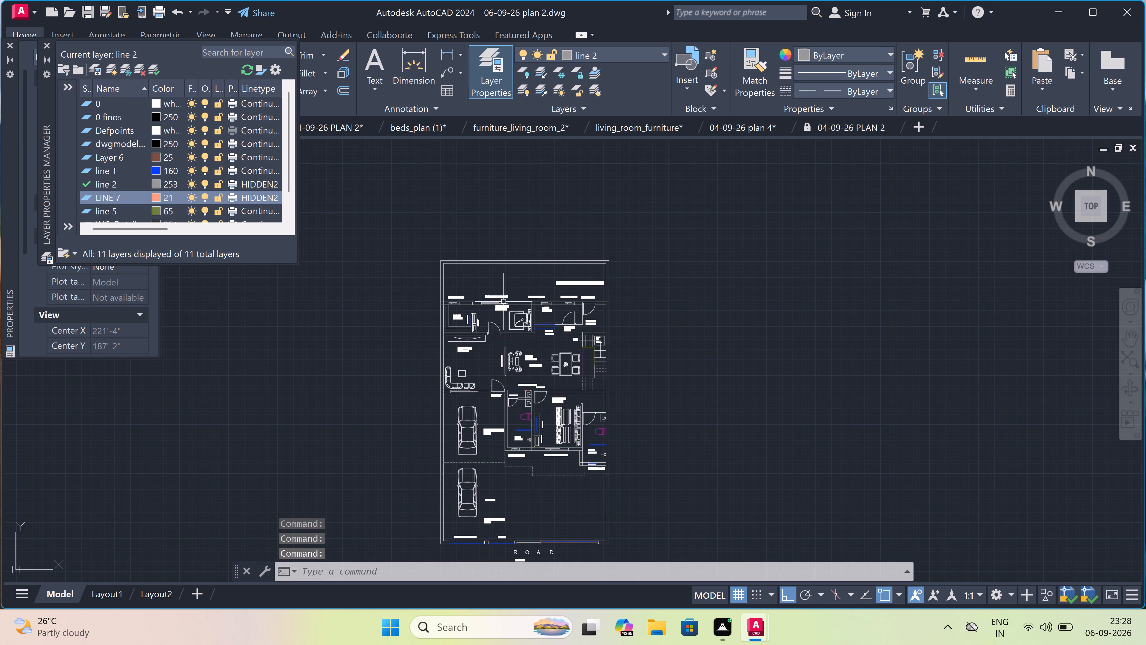
Make LINE 7 the current layer for drawing the boundary wall centre lines.
{"action": "scroll", "coordinate": [485, 265], "scroll_direction": "up", "scroll_amount": 3}
{"action": "scroll", "coordinate": [467, 245], "scroll_direction": "down", "scroll_amount": 2}
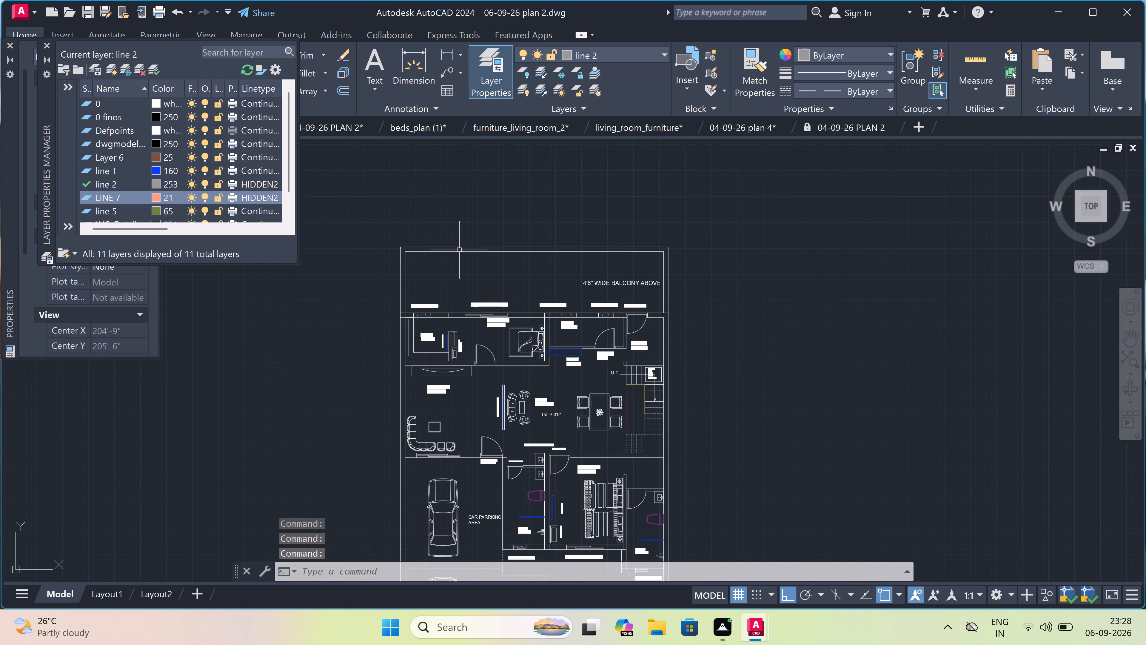
{"action": "scroll", "coordinate": [392, 243], "scroll_direction": "up", "scroll_amount": 3}
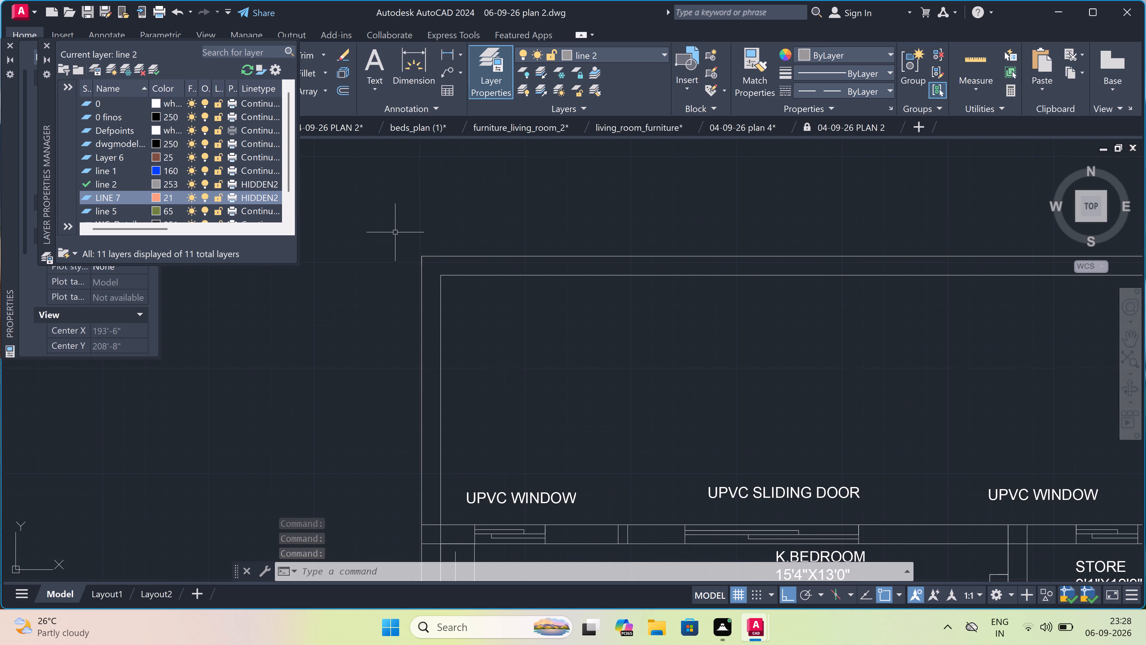
{"action": "type", "text": "L"}
{"action": "key", "text": "space"}
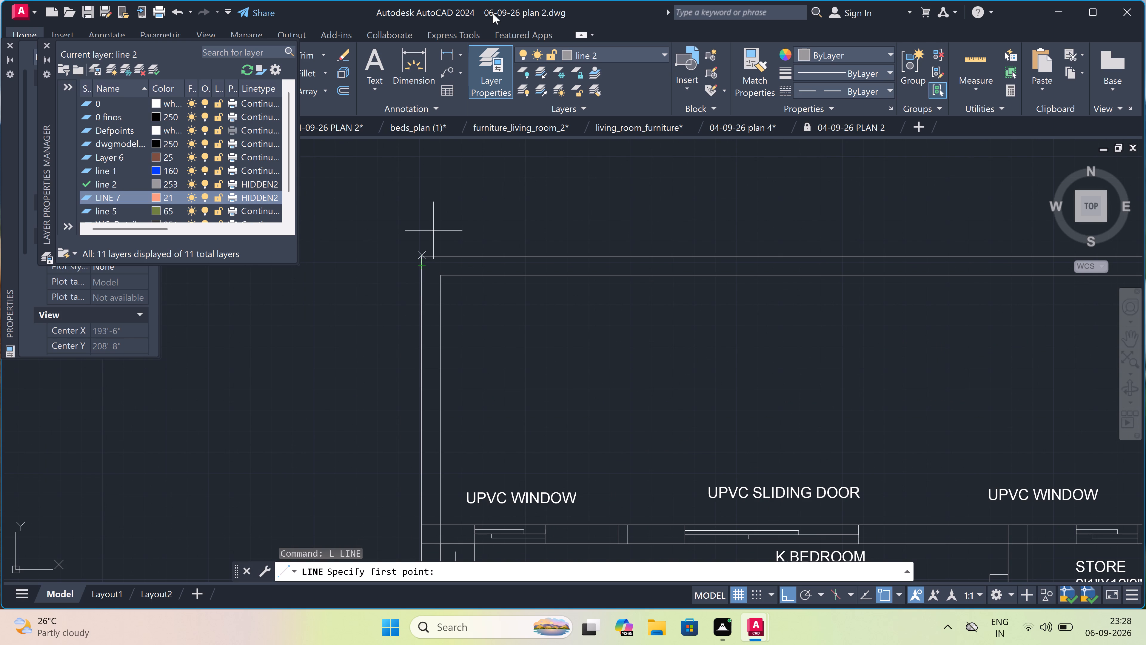
{"action": "left_click", "coordinate": [599, 50]}
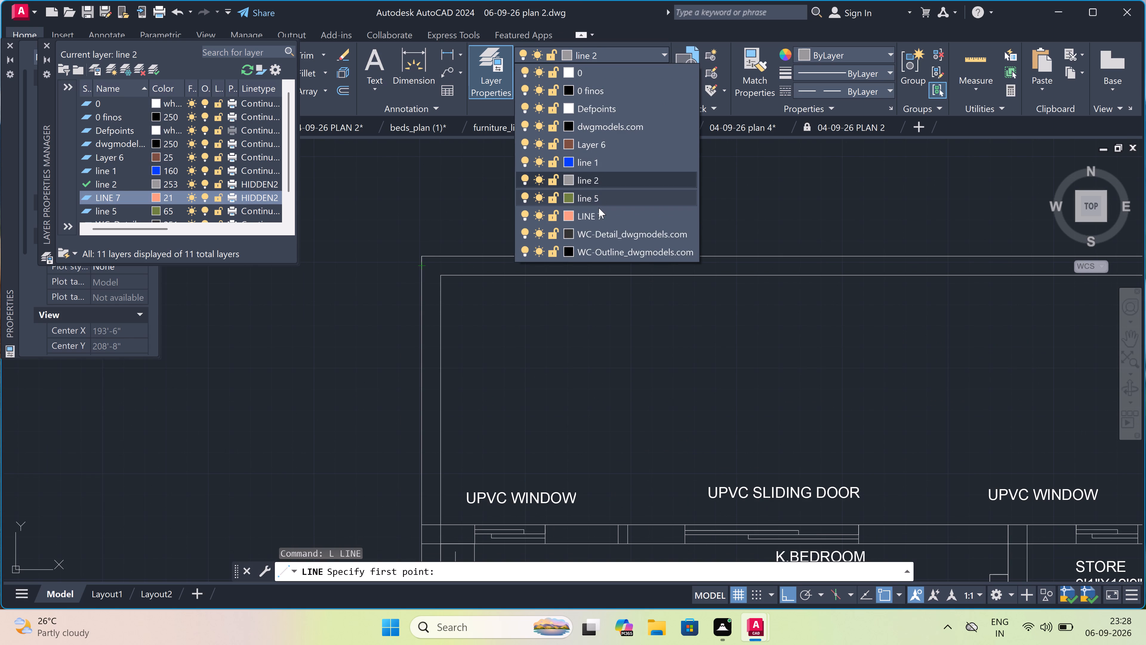
{"action": "left_click", "coordinate": [597, 216]}
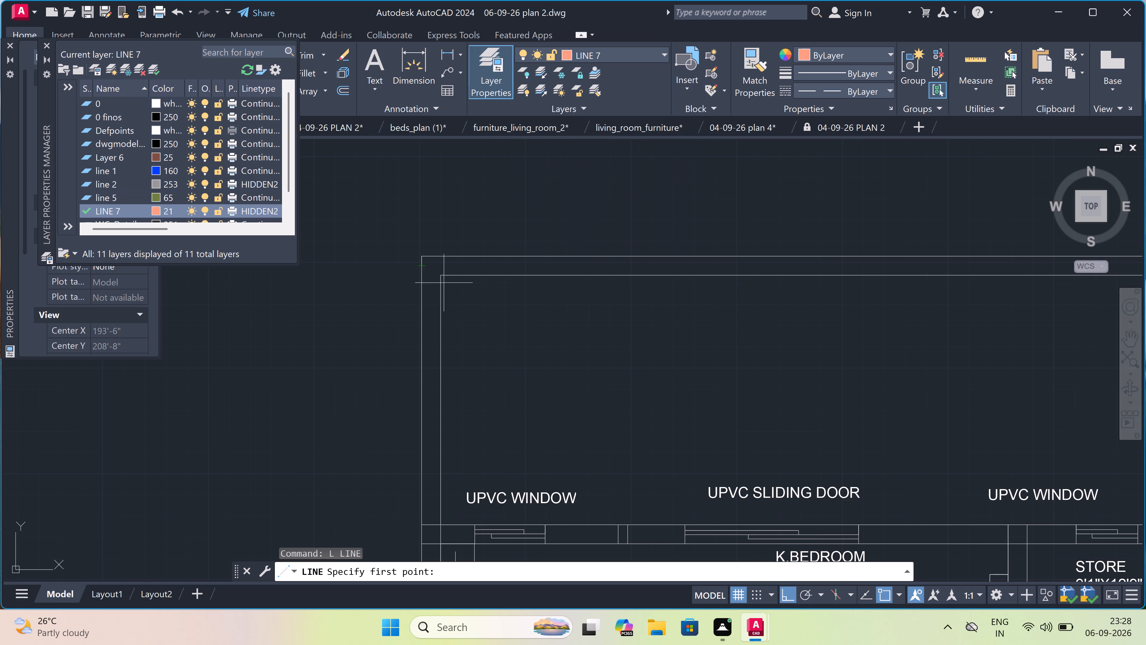
Draw a dashed centre line through the rear boundary wall, from the dress-side outer wall line to the kitchen-side outer wall line.
{"action": "left_click", "coordinate": [419, 269]}
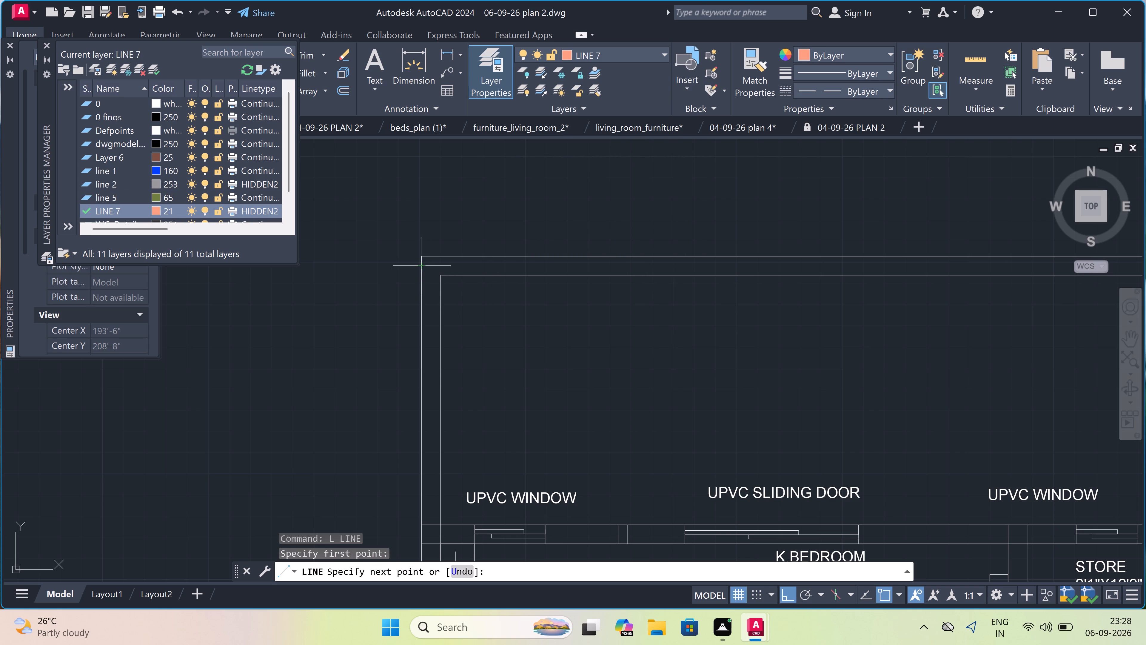
{"action": "scroll", "coordinate": [604, 257], "scroll_direction": "down", "scroll_amount": 3}
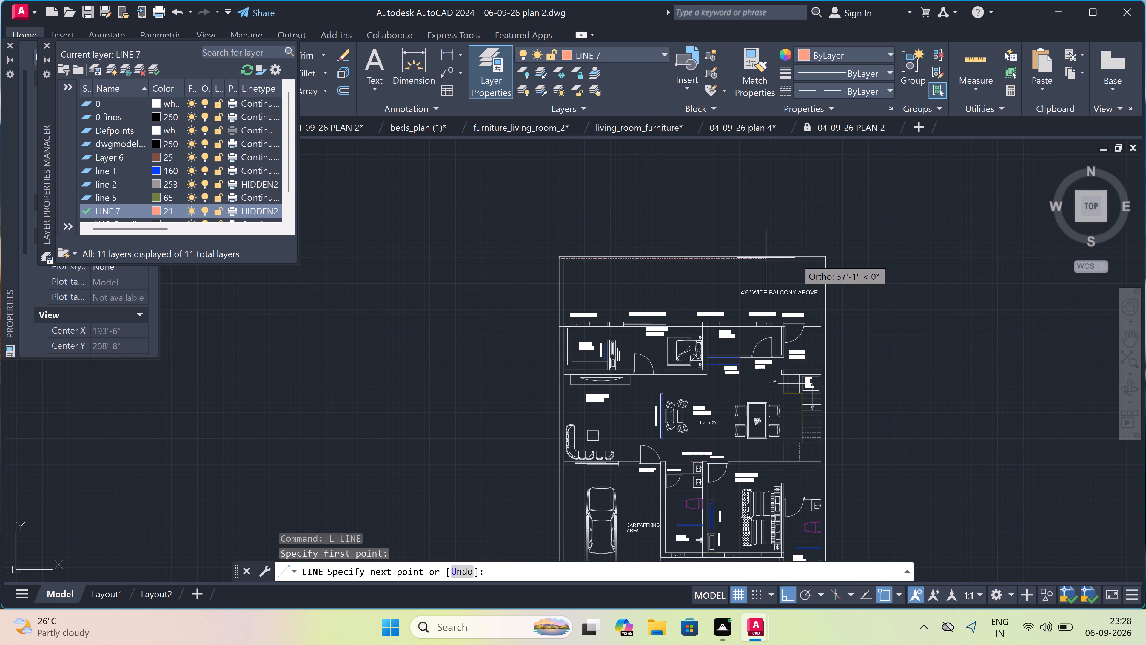
{"action": "scroll", "coordinate": [816, 255], "scroll_direction": "up", "scroll_amount": 6}
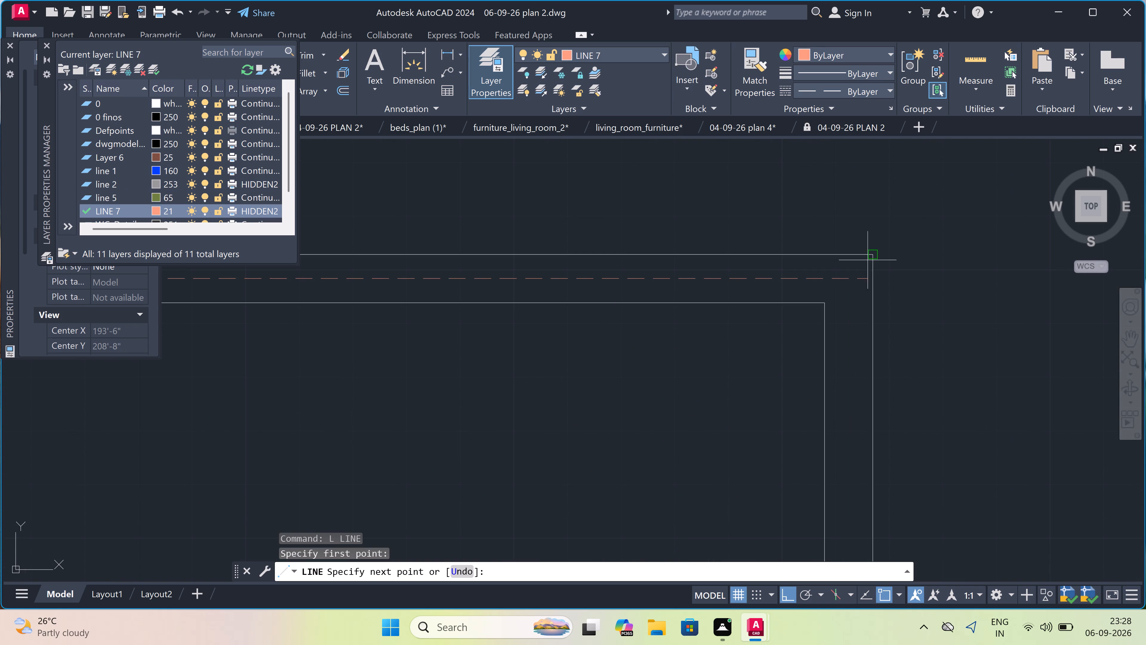
{"action": "left_click", "coordinate": [870, 276]}
{"action": "key", "text": "Escape"}
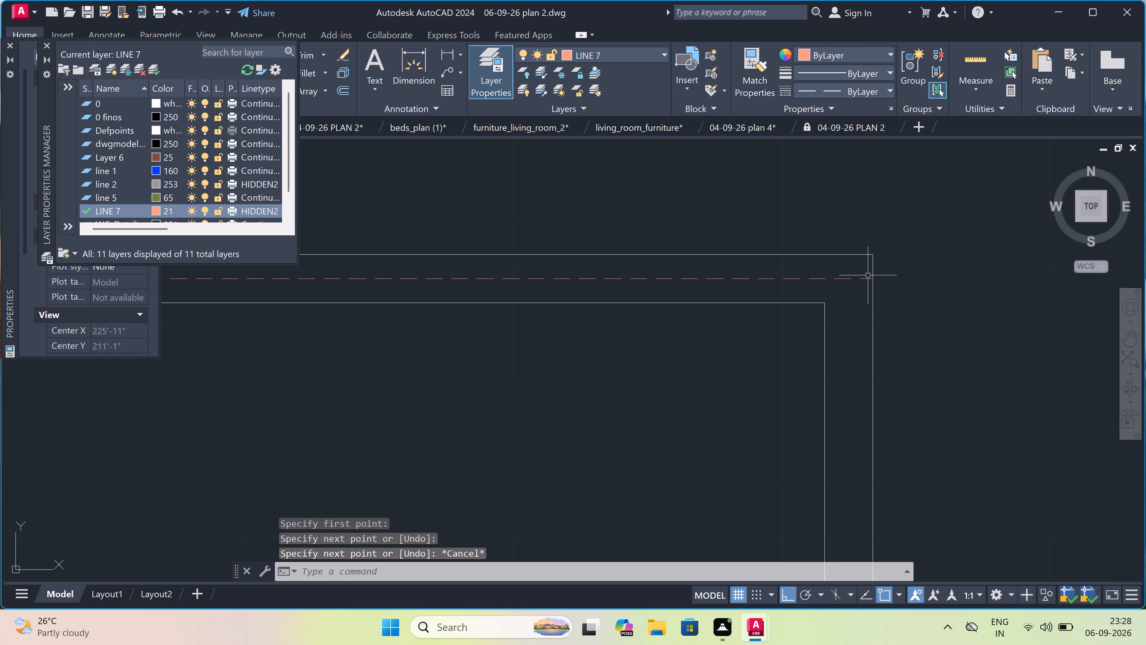
Draw a dashed centre line through the kitchen-side boundary wall, from the rear outer wall line to the road-side outer wall line.
{"action": "type", "text": "L"}
{"action": "key", "text": "space"}
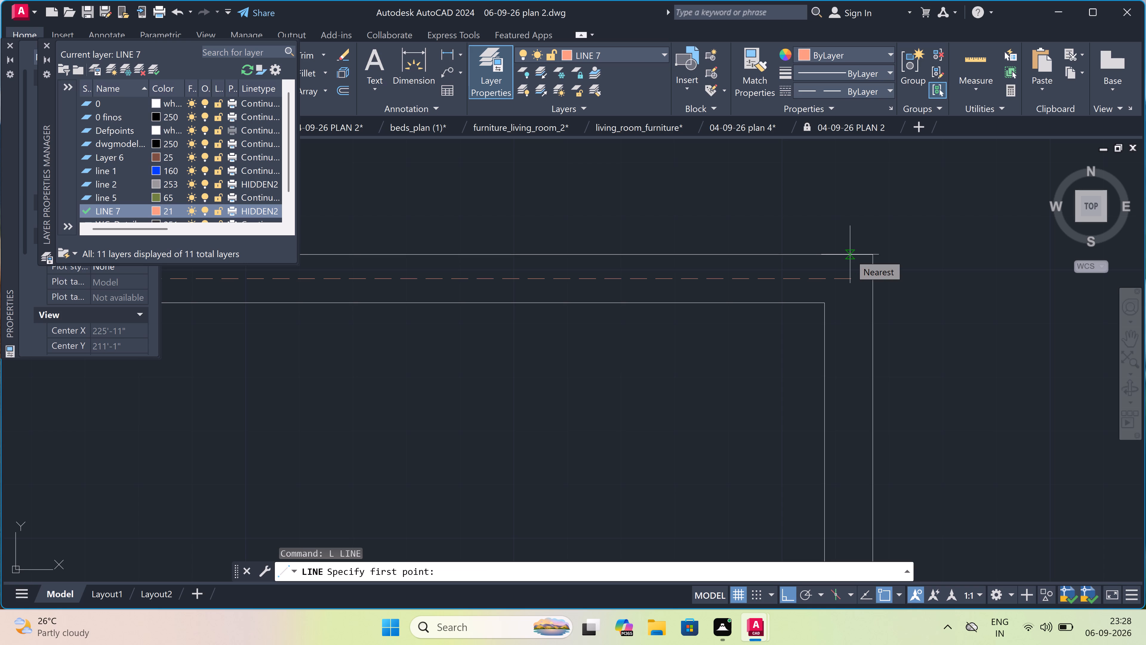
{"action": "left_click_drag", "start_coordinate": [847, 254], "coordinate": [848, 258]}
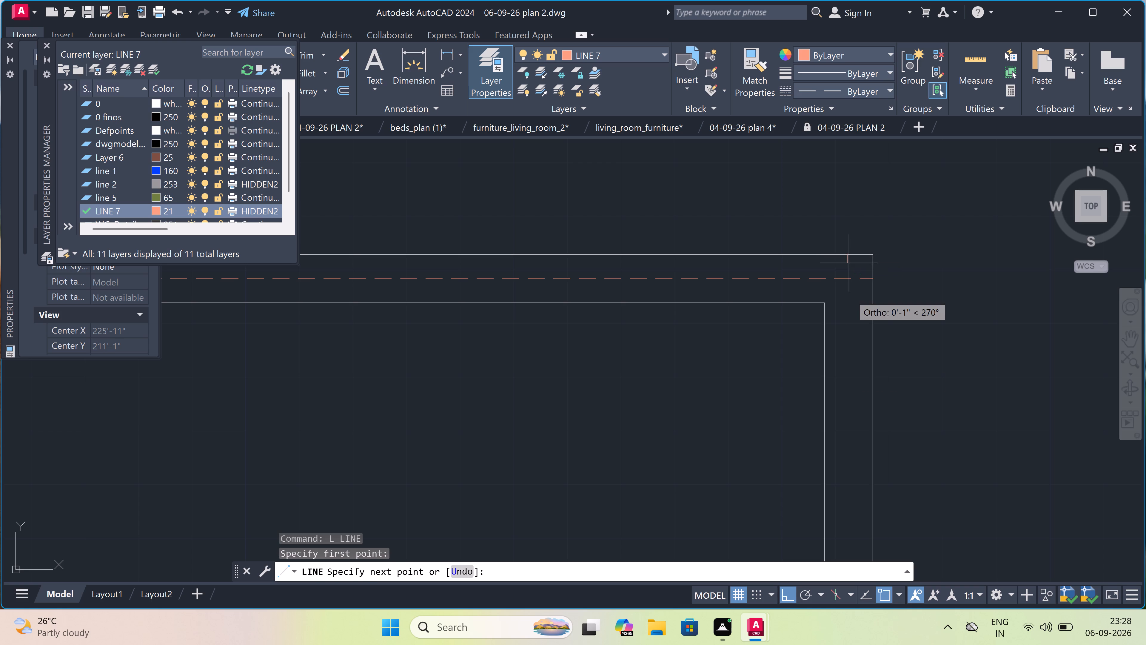
{"action": "scroll", "coordinate": [848, 371], "scroll_direction": "down", "scroll_amount": 12}
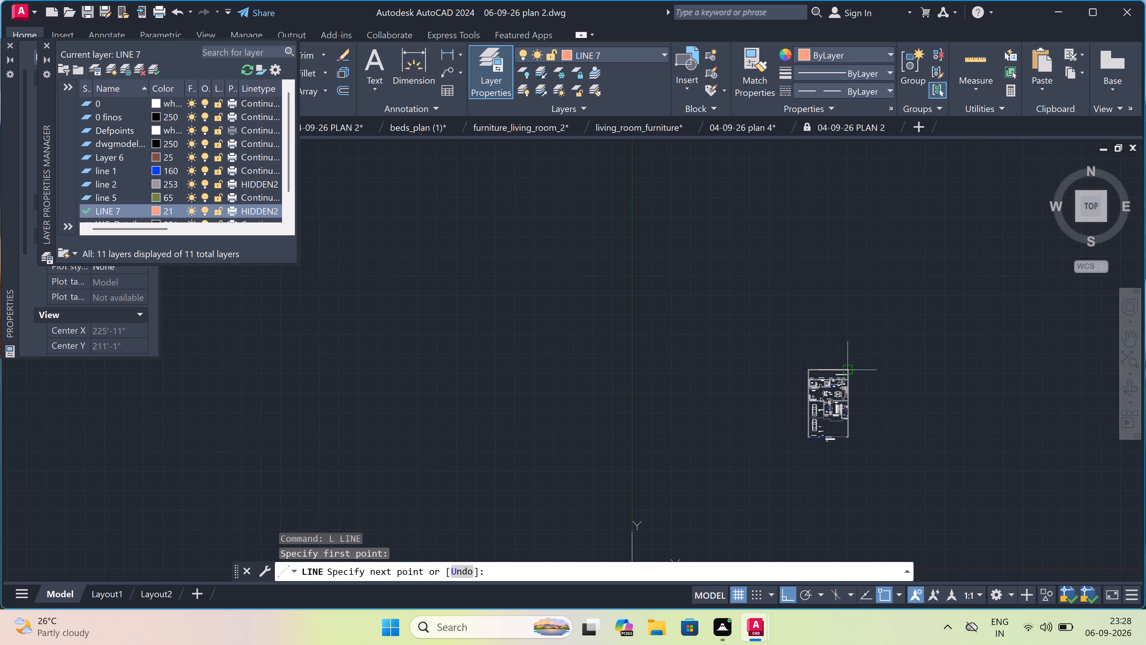
{"action": "scroll", "coordinate": [860, 496], "scroll_direction": "up", "scroll_amount": 4}
{"action": "scroll", "coordinate": [783, 365], "scroll_direction": "down", "scroll_amount": 2}
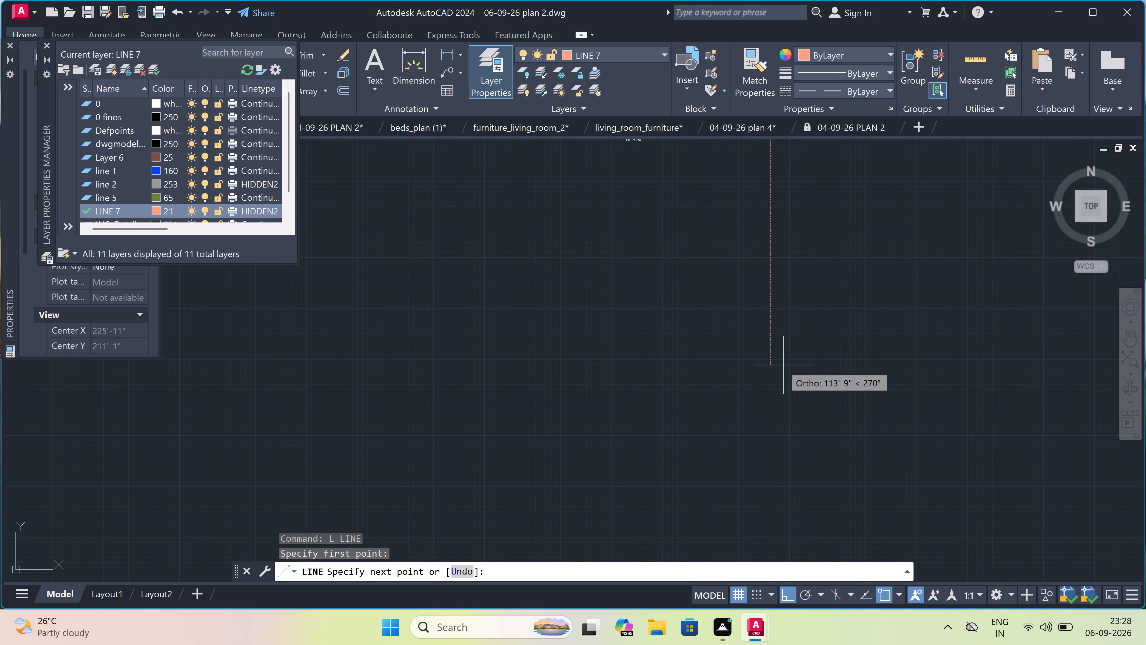
{"action": "scroll", "coordinate": [775, 254], "scroll_direction": "up", "scroll_amount": 2}
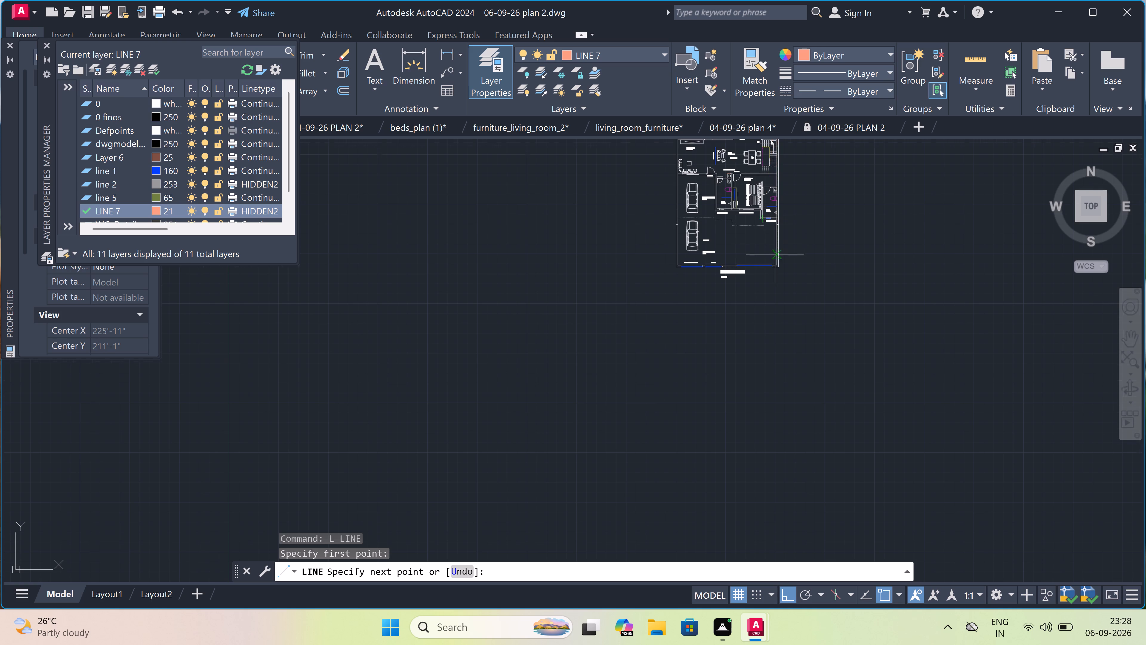
{"action": "scroll", "coordinate": [775, 254], "scroll_direction": "up", "scroll_amount": 2}
{"action": "scroll", "coordinate": [783, 310], "scroll_direction": "up", "scroll_amount": 5}
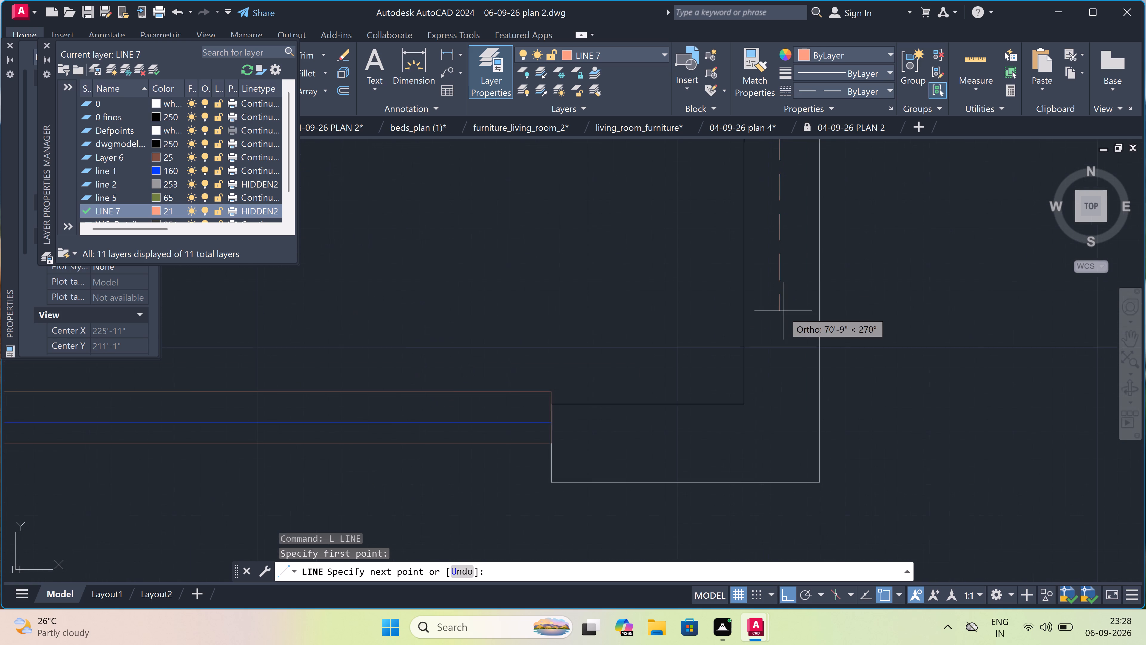
{"action": "scroll", "coordinate": [794, 431], "scroll_direction": "down", "scroll_amount": 3}
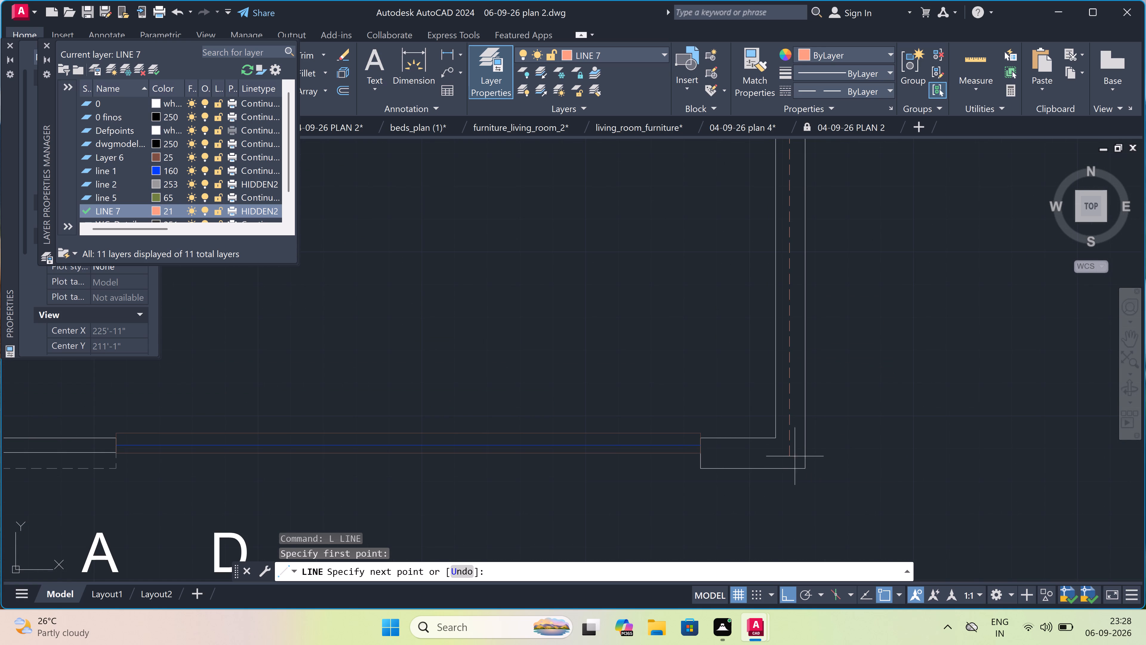
{"action": "scroll", "coordinate": [793, 472], "scroll_direction": "up", "scroll_amount": 1}
{"action": "triple_click", "coordinate": [788, 469]}
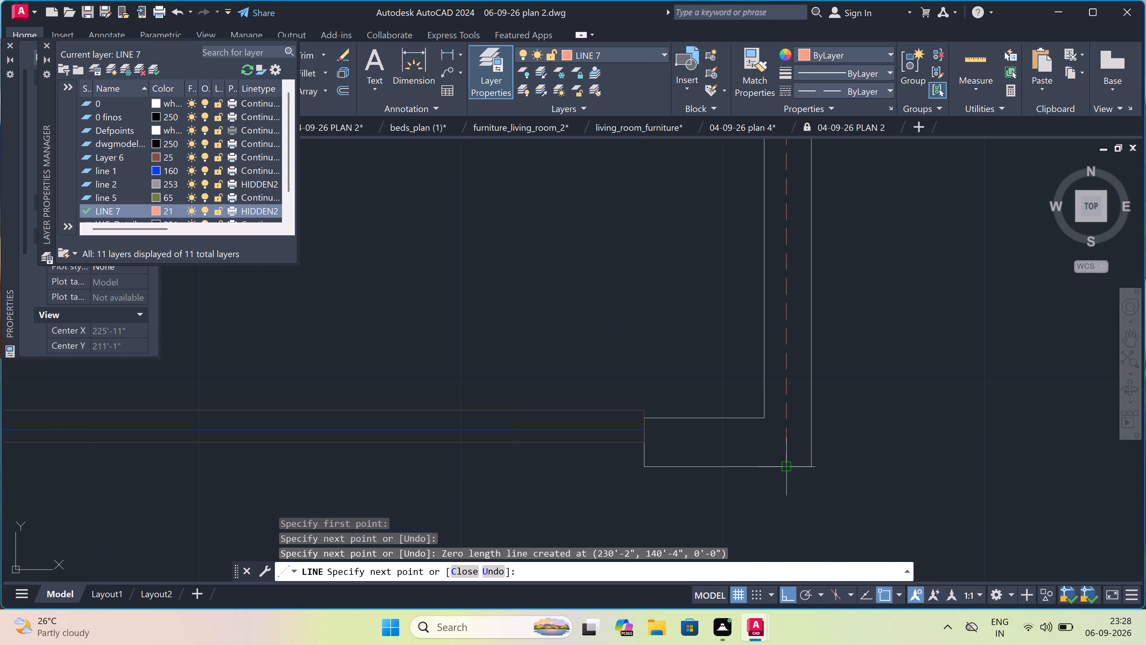
{"action": "key", "text": "Escape"}
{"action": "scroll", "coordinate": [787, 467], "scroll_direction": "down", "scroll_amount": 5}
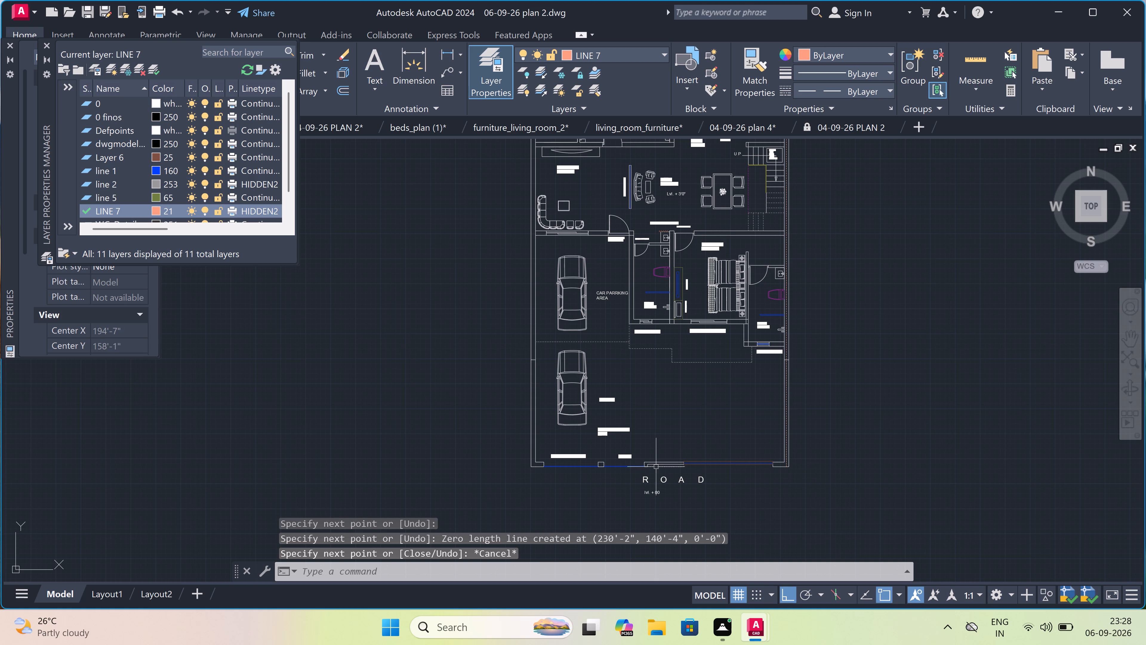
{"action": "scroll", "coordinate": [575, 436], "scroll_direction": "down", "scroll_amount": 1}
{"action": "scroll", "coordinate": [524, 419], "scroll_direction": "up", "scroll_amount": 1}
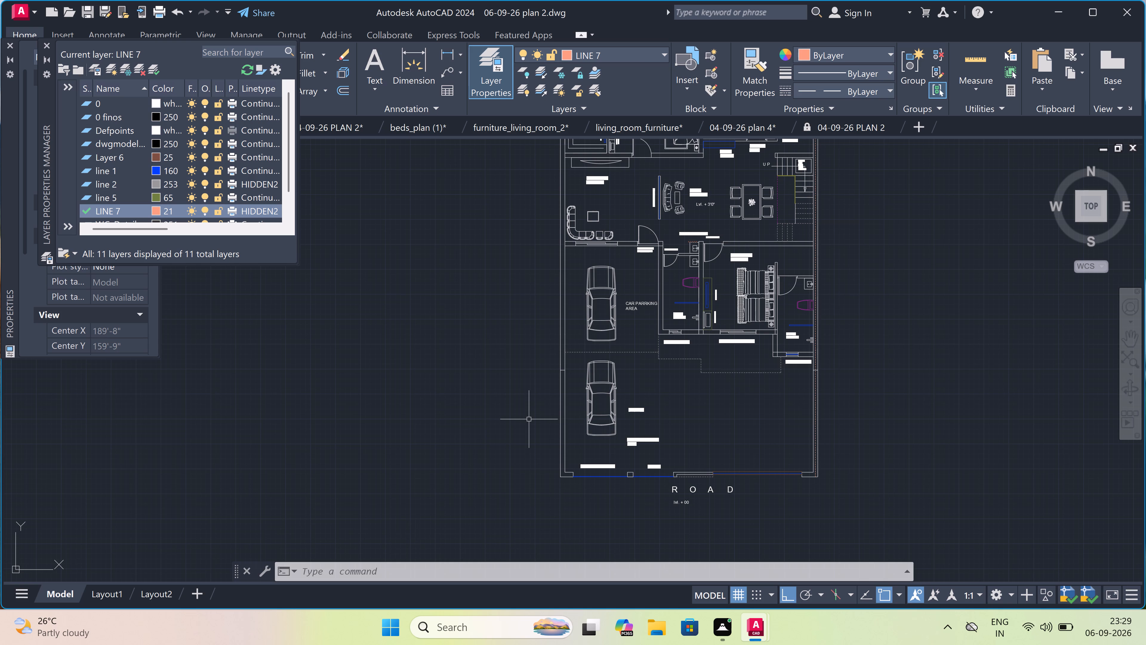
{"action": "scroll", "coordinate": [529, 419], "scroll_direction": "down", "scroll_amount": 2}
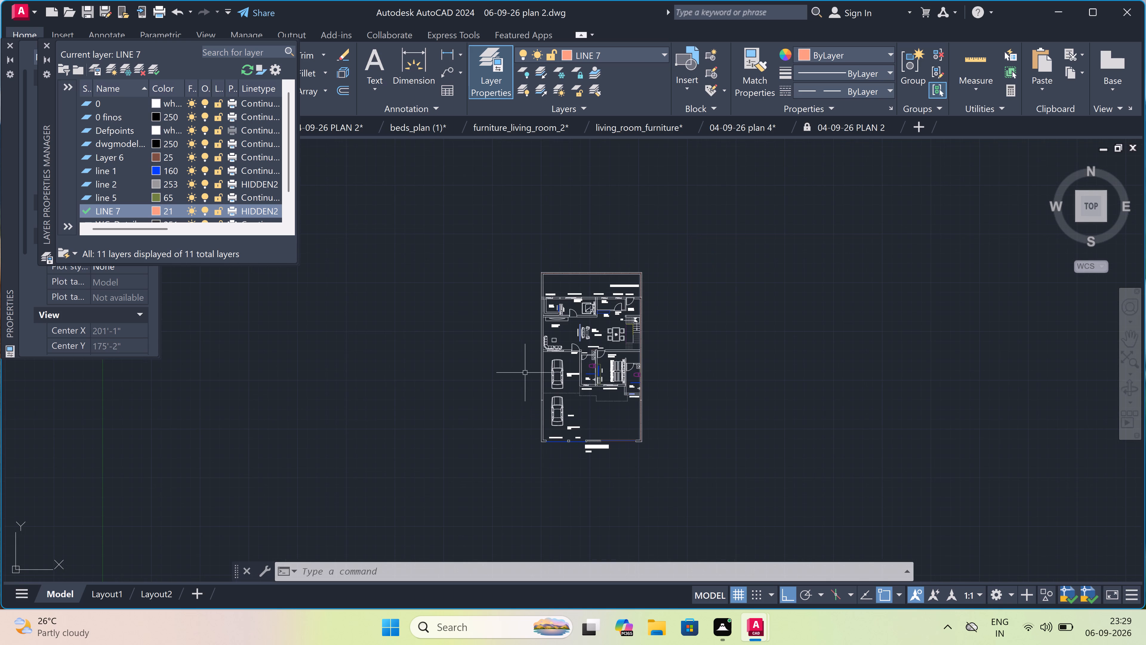
Draw a dashed centre line through the dress-side boundary wall, from the rear outer wall line to the road-side outer wall line.
{"action": "scroll", "coordinate": [532, 269], "scroll_direction": "up", "scroll_amount": 3}
{"action": "key", "text": "space"}
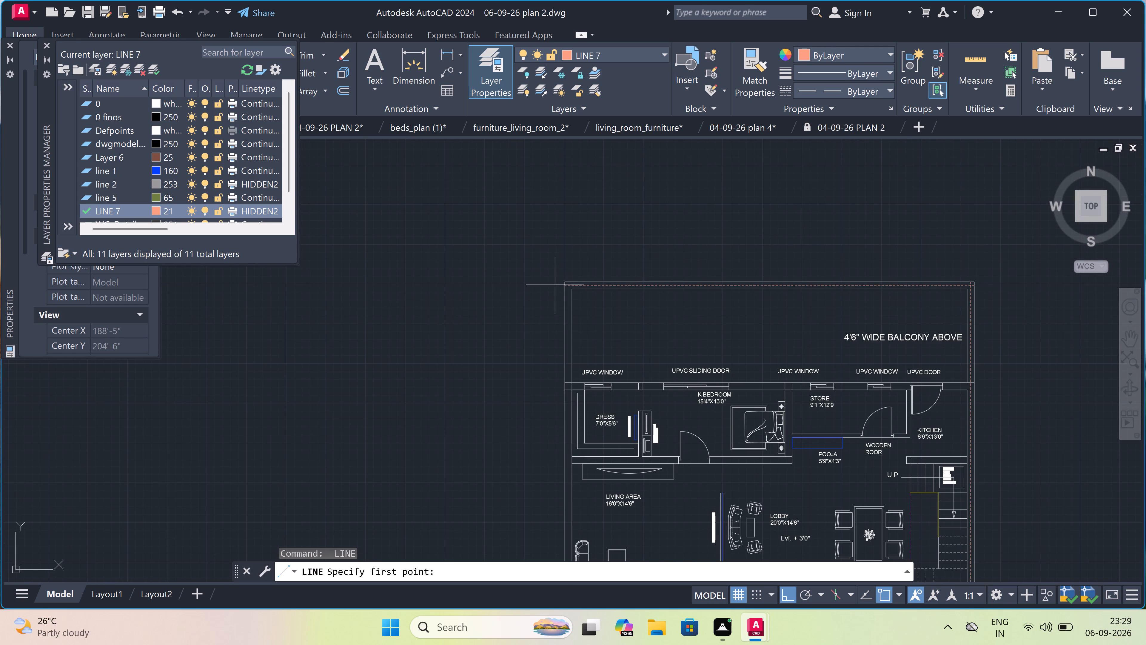
{"action": "scroll", "coordinate": [559, 288], "scroll_direction": "up", "scroll_amount": 3}
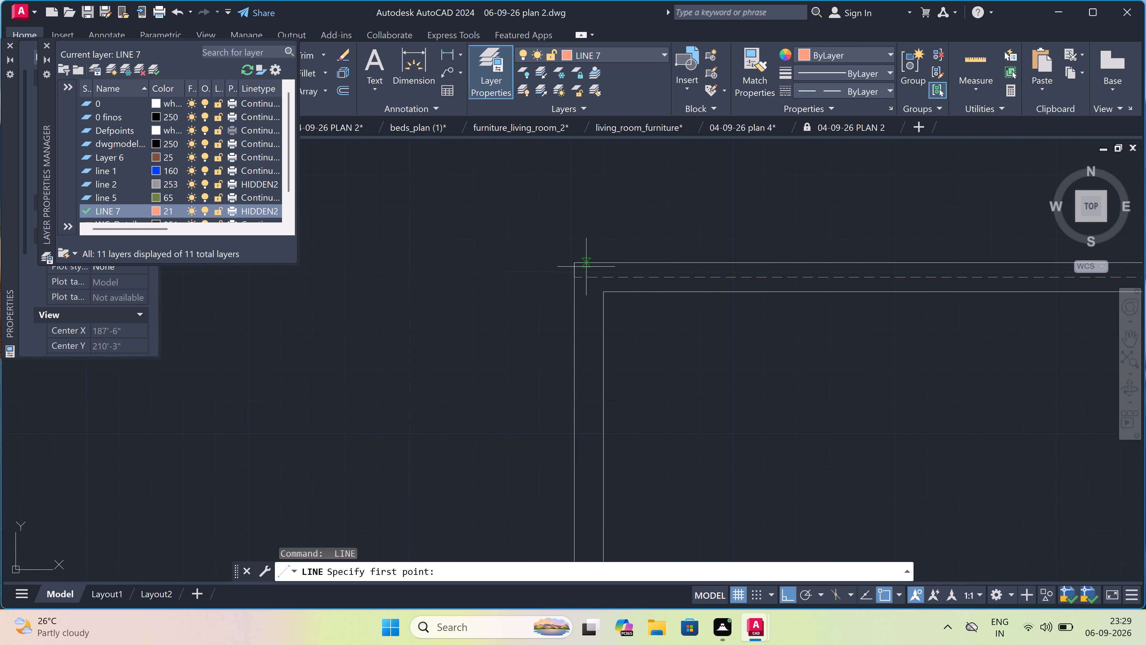
{"action": "scroll", "coordinate": [587, 265], "scroll_direction": "up", "scroll_amount": 2}
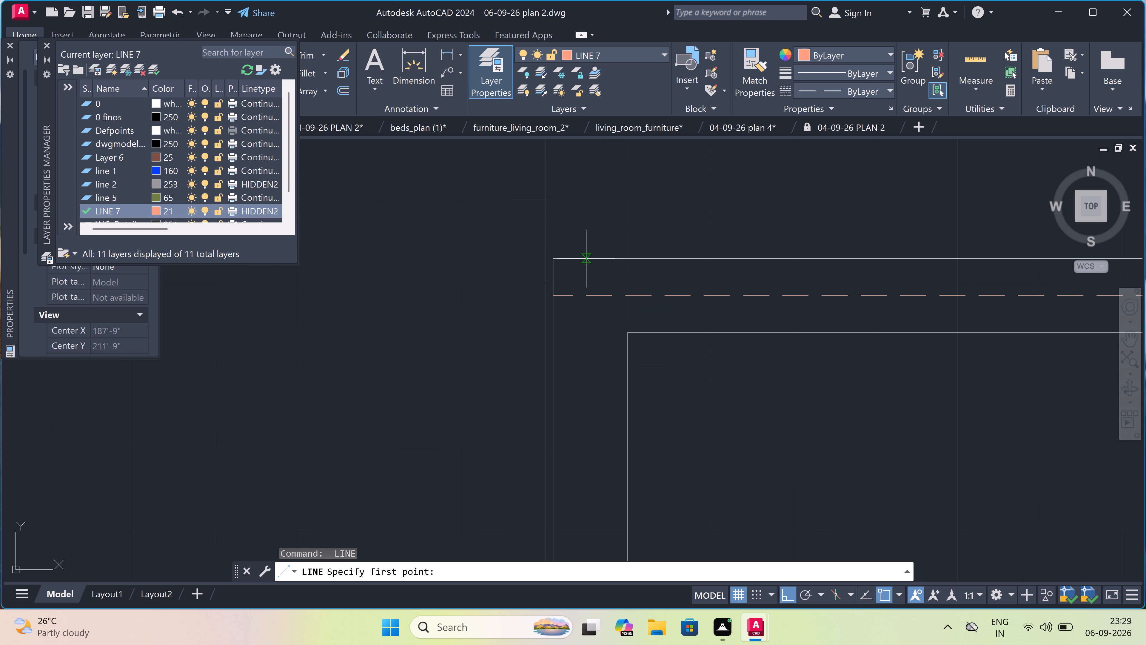
{"action": "left_click", "coordinate": [586, 259]}
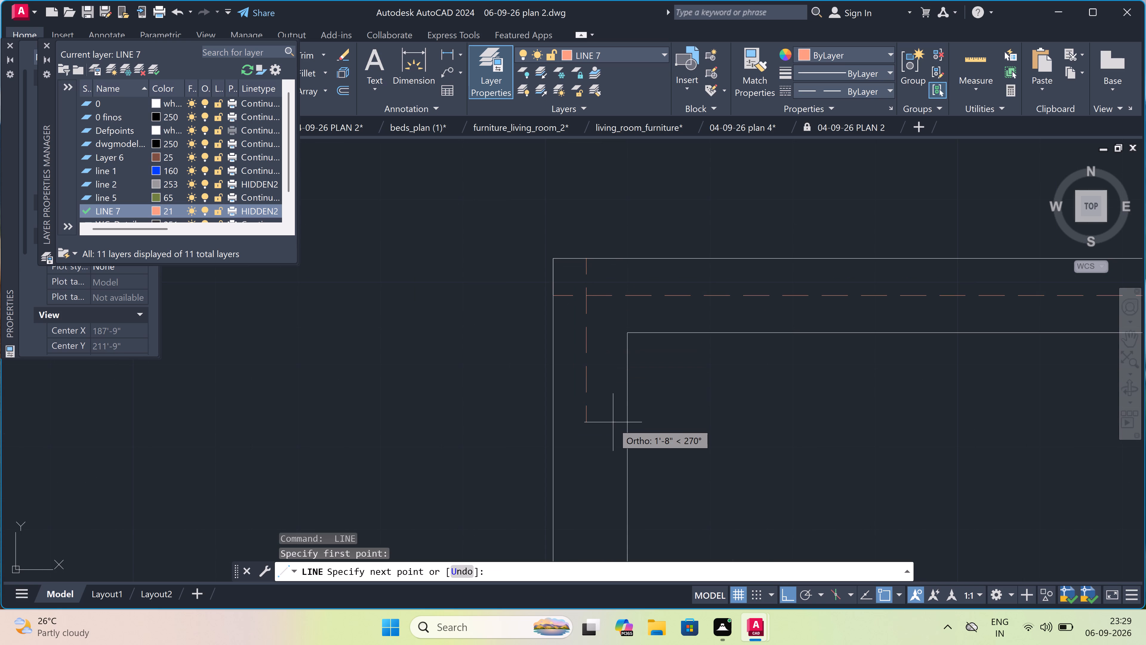
{"action": "key", "text": "ctrl+z"}
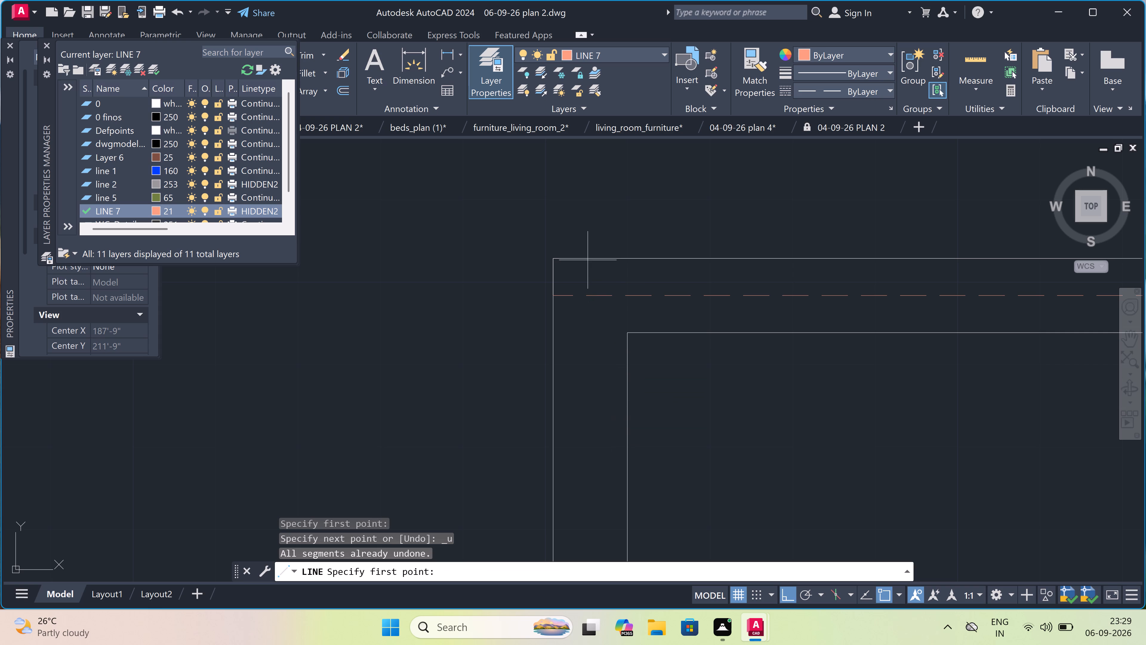
{"action": "left_click_drag", "start_coordinate": [589, 258], "coordinate": [588, 266]}
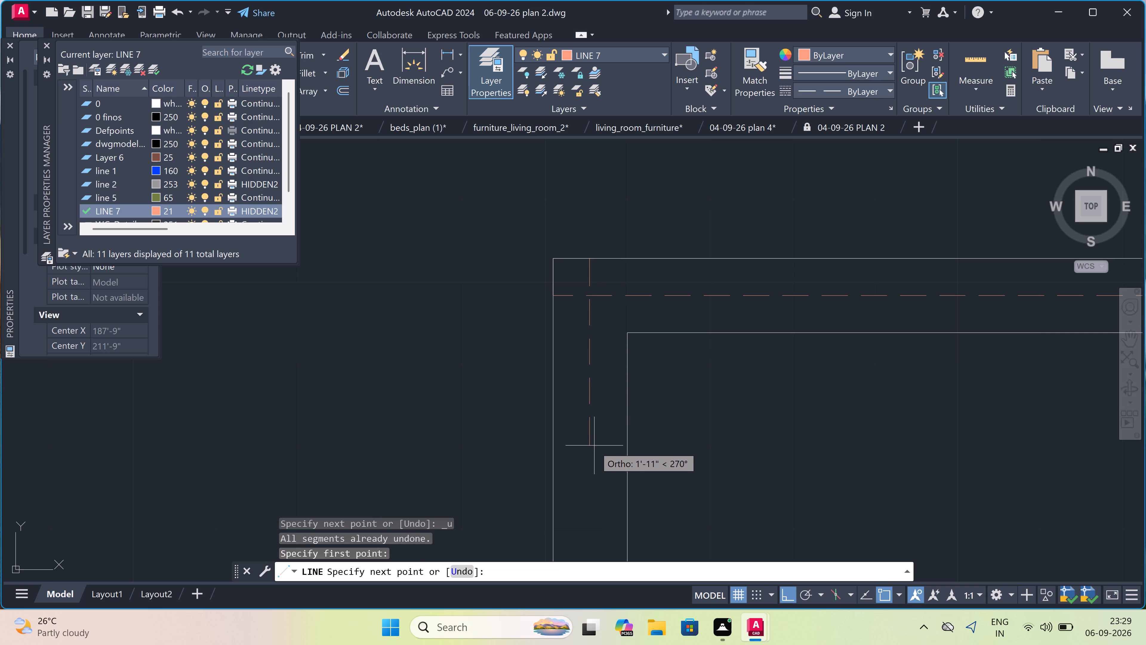
{"action": "scroll", "coordinate": [598, 437], "scroll_direction": "down", "scroll_amount": 9}
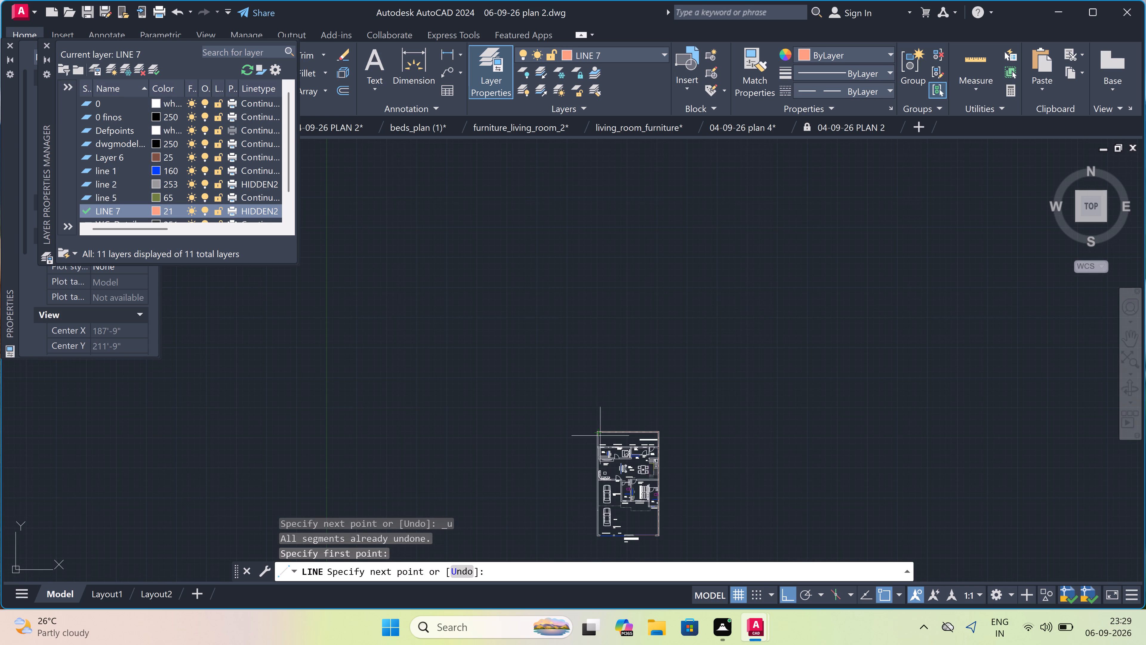
{"action": "scroll", "coordinate": [606, 538], "scroll_direction": "up", "scroll_amount": 3}
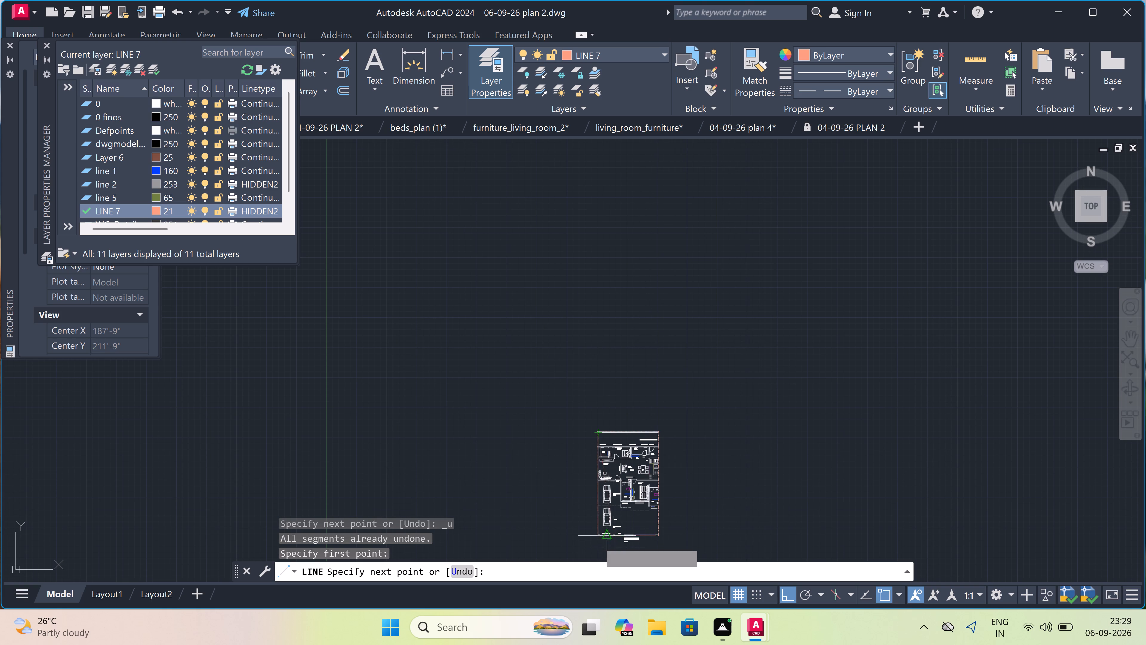
{"action": "scroll", "coordinate": [599, 527], "scroll_direction": "up", "scroll_amount": 4}
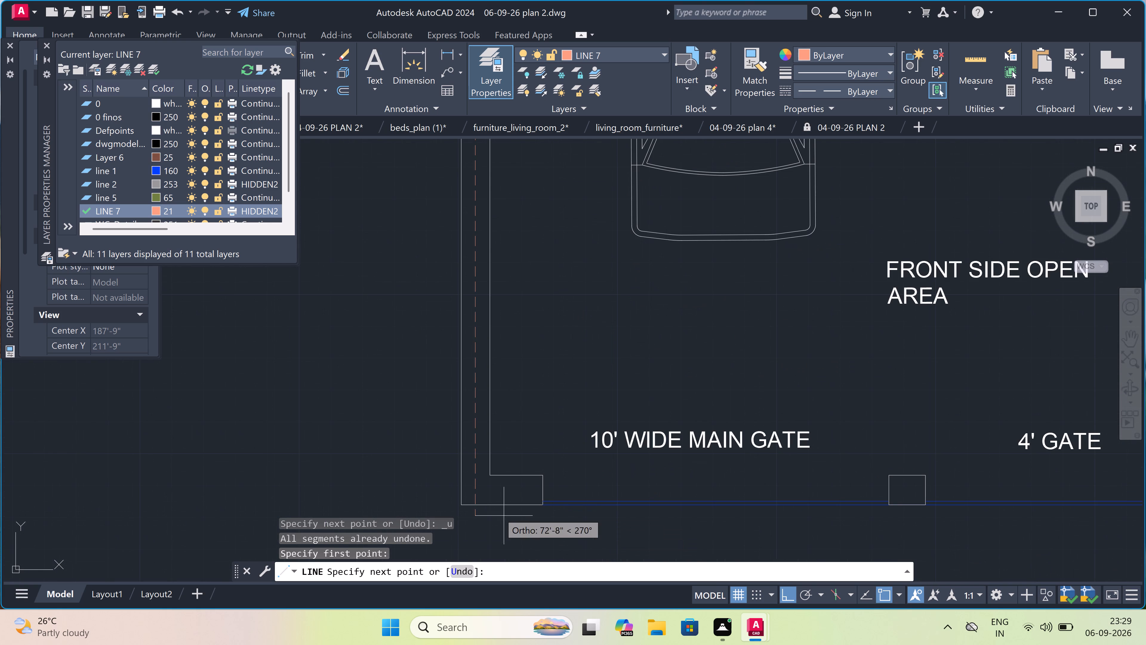
{"action": "double_click", "coordinate": [478, 507]}
{"action": "key", "text": "Escape"}
Set the text height of the 4'6" WIDE BALCONY ABOVE label to 6".
{"action": "scroll", "coordinate": [478, 506], "scroll_direction": "down", "scroll_amount": 4}
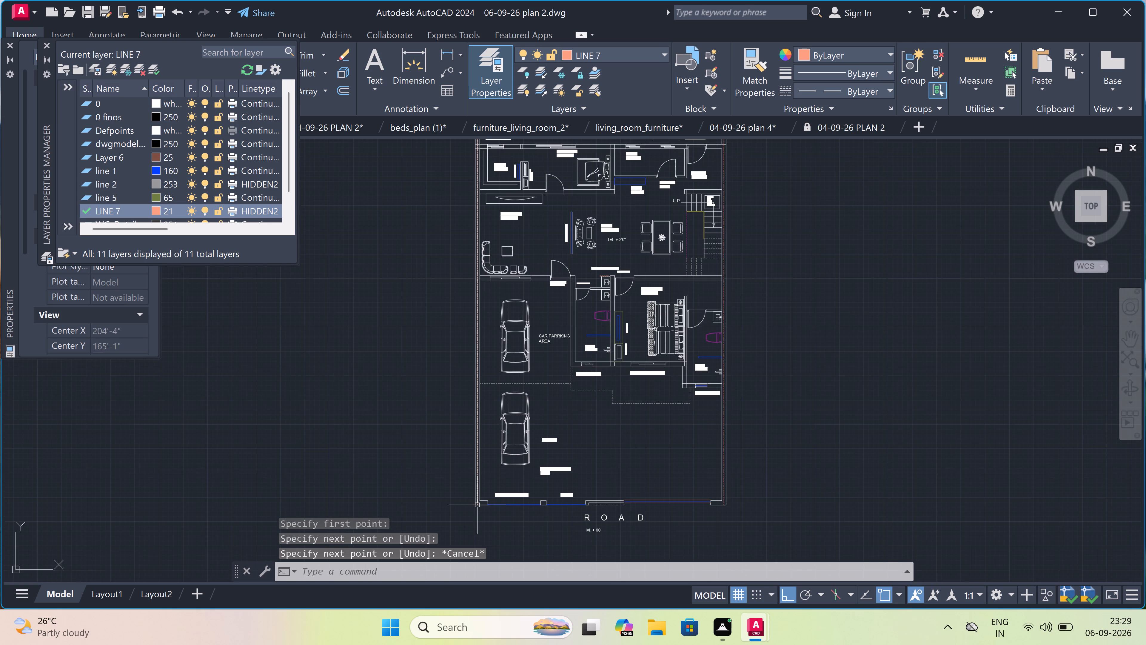
{"action": "scroll", "coordinate": [431, 513], "scroll_direction": "down", "scroll_amount": 2}
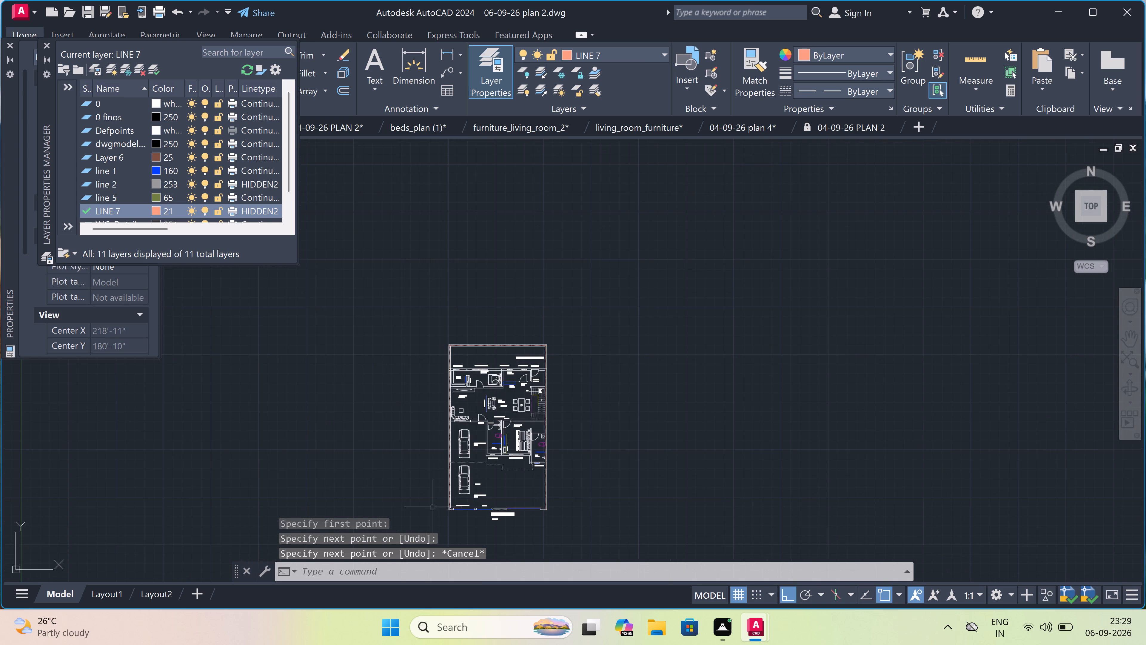
{"action": "scroll", "coordinate": [430, 498], "scroll_direction": "up", "scroll_amount": 2}
{"action": "scroll", "coordinate": [431, 498], "scroll_direction": "down", "scroll_amount": 3}
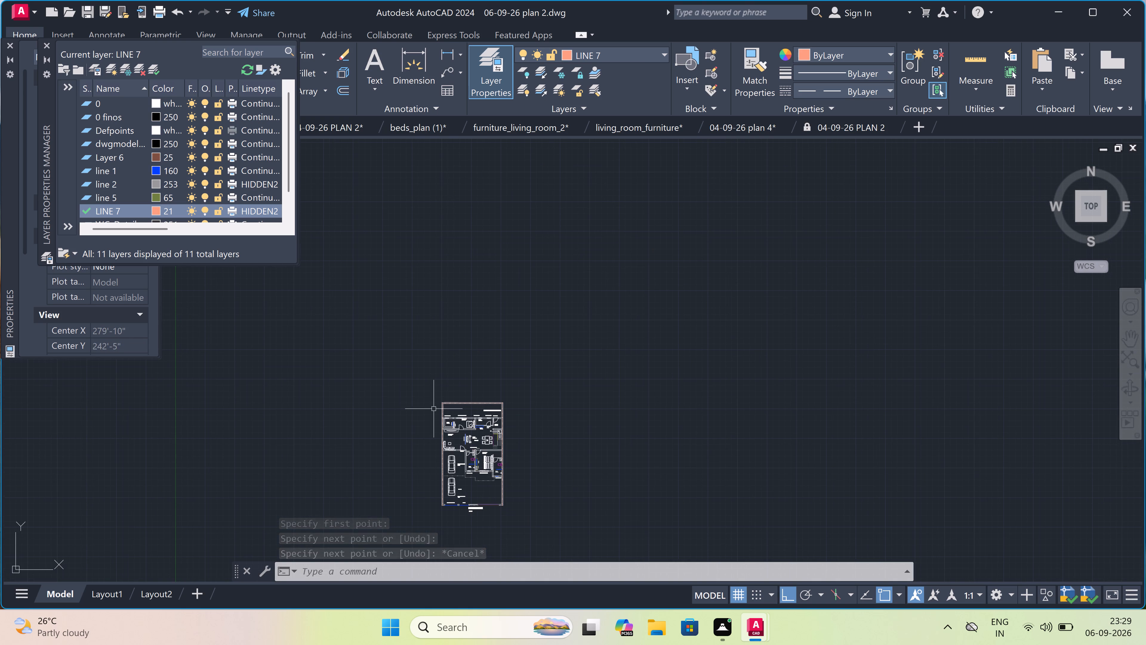
{"action": "scroll", "coordinate": [444, 406], "scroll_direction": "up", "scroll_amount": 3}
{"action": "scroll", "coordinate": [636, 437], "scroll_direction": "up", "scroll_amount": 3}
{"action": "double_click", "coordinate": [610, 398]}
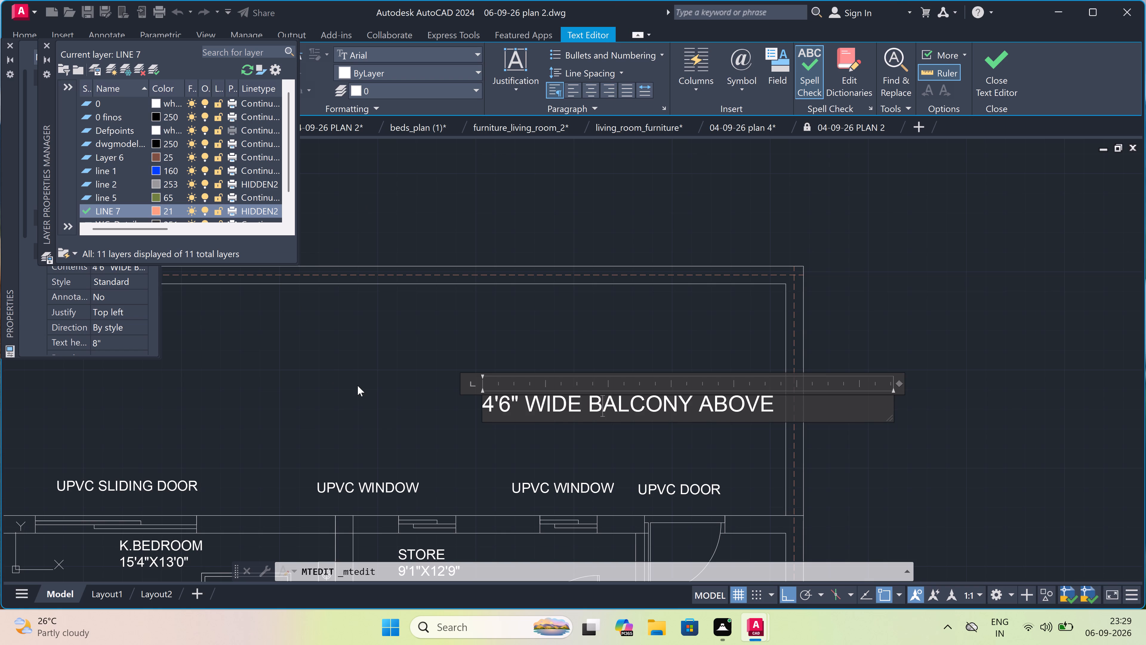
{"action": "key", "text": "Escape"}
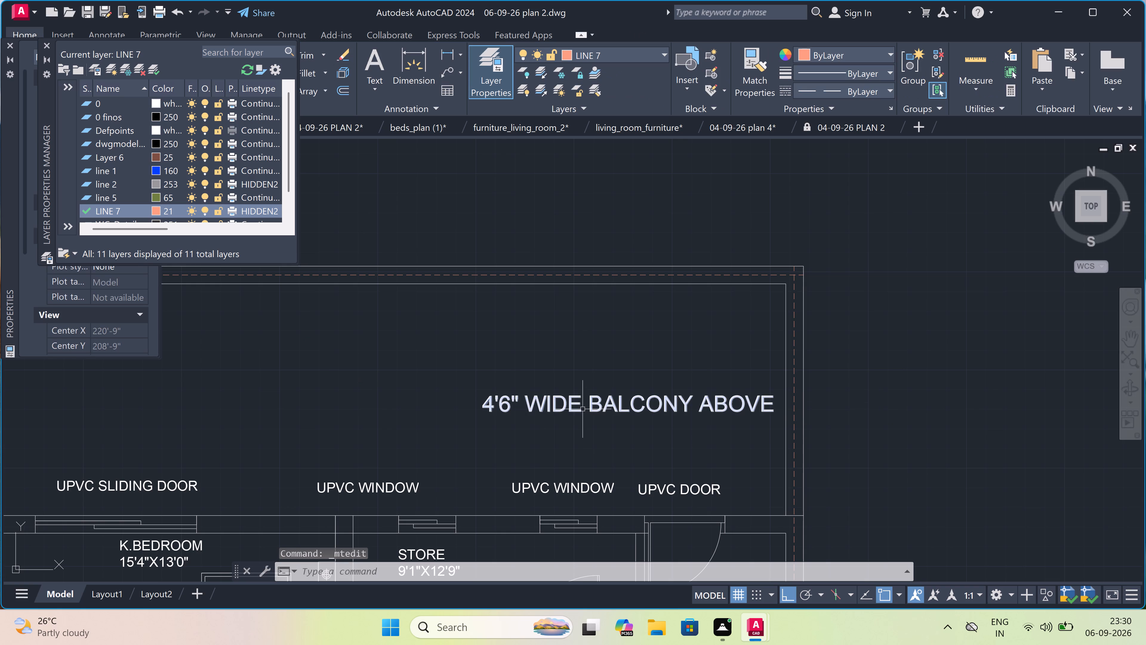
{"action": "left_click", "coordinate": [583, 410]}
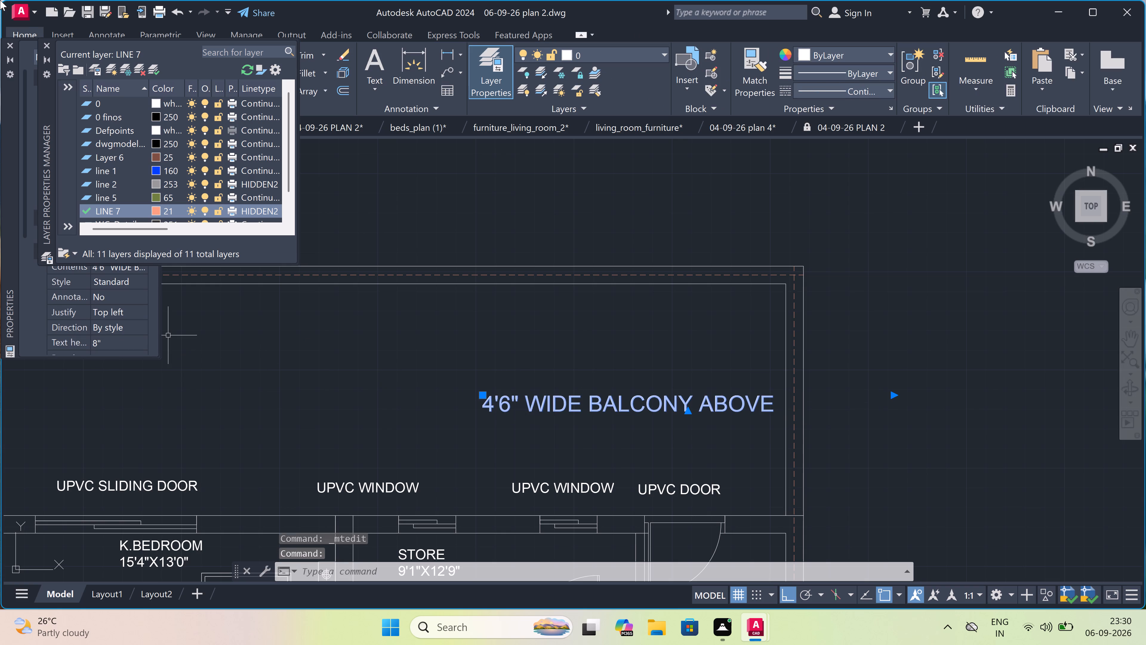
{"action": "left_click", "coordinate": [44, 45]}
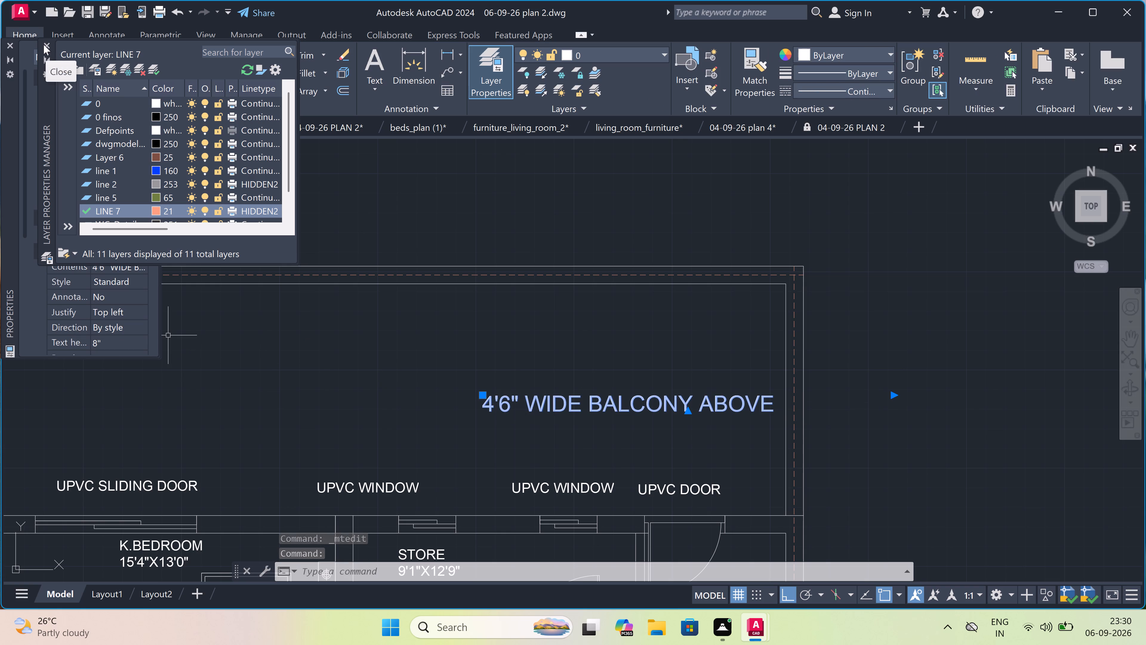
{"action": "left_click", "coordinate": [109, 340]}
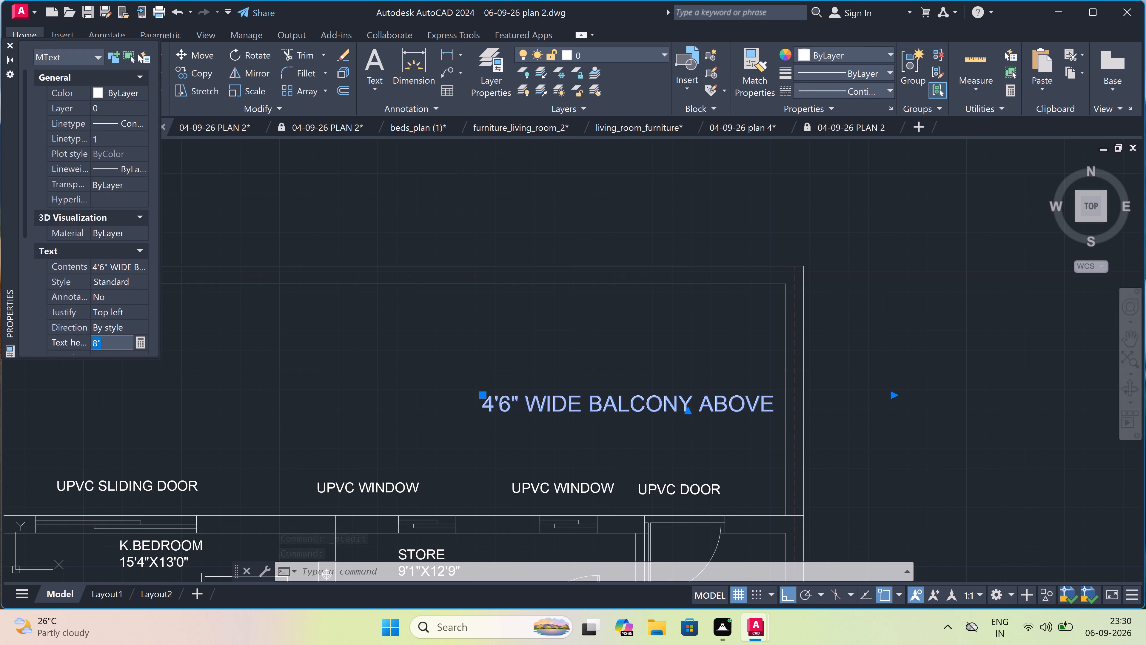
{"action": "key", "text": "BackSpace"}
{"action": "type", "text": "6\""}
{"action": "left_click", "coordinate": [273, 418]}
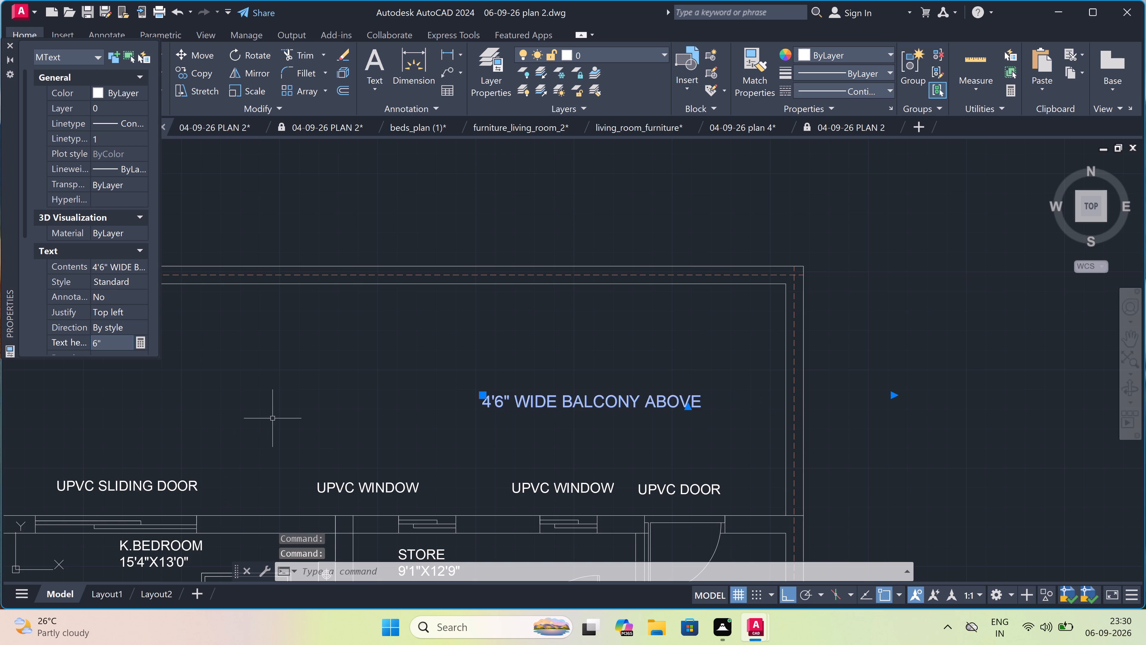
{"action": "key", "text": "Escape"}
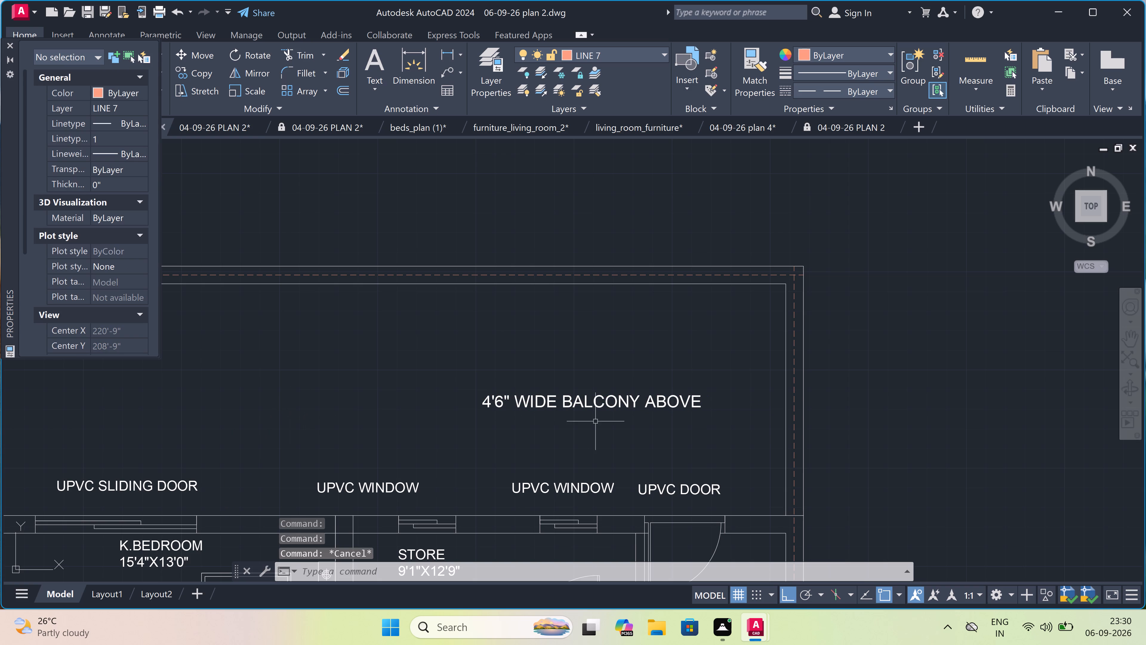
Move the 4'6" WIDE BALCONY ABOVE label diagonally, with Ortho off, closer to the kitchen-side boundary wall and the UPVC DOOR label.
{"action": "double_click", "coordinate": [593, 397]}
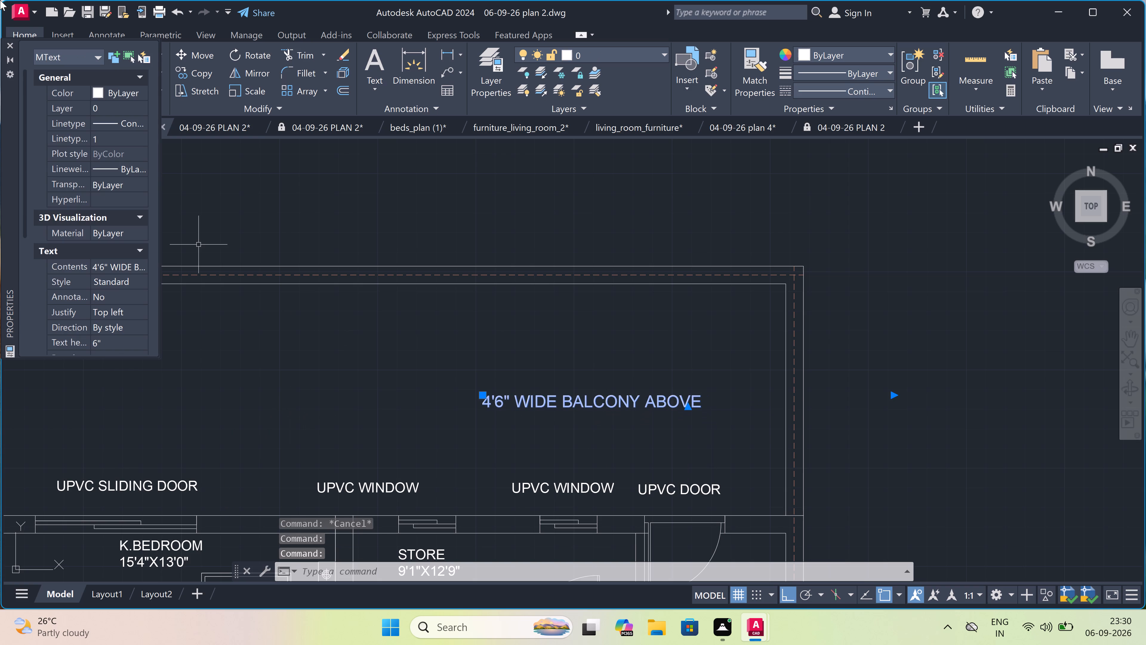
{"action": "left_click", "coordinate": [201, 52]}
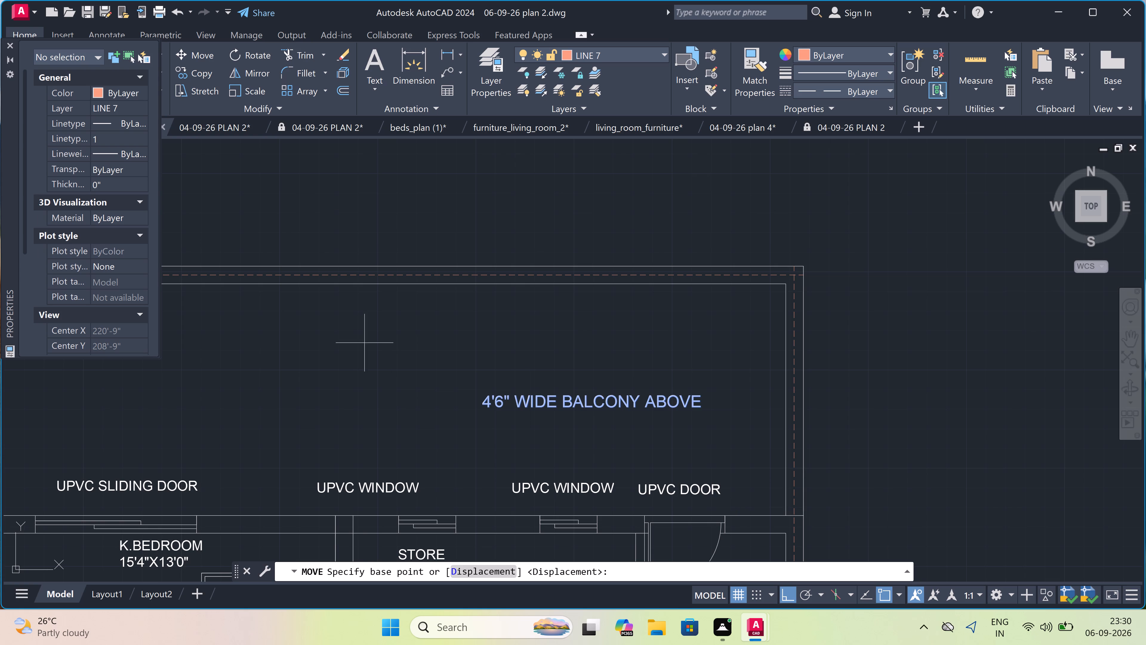
{"action": "left_click", "coordinate": [539, 404]}
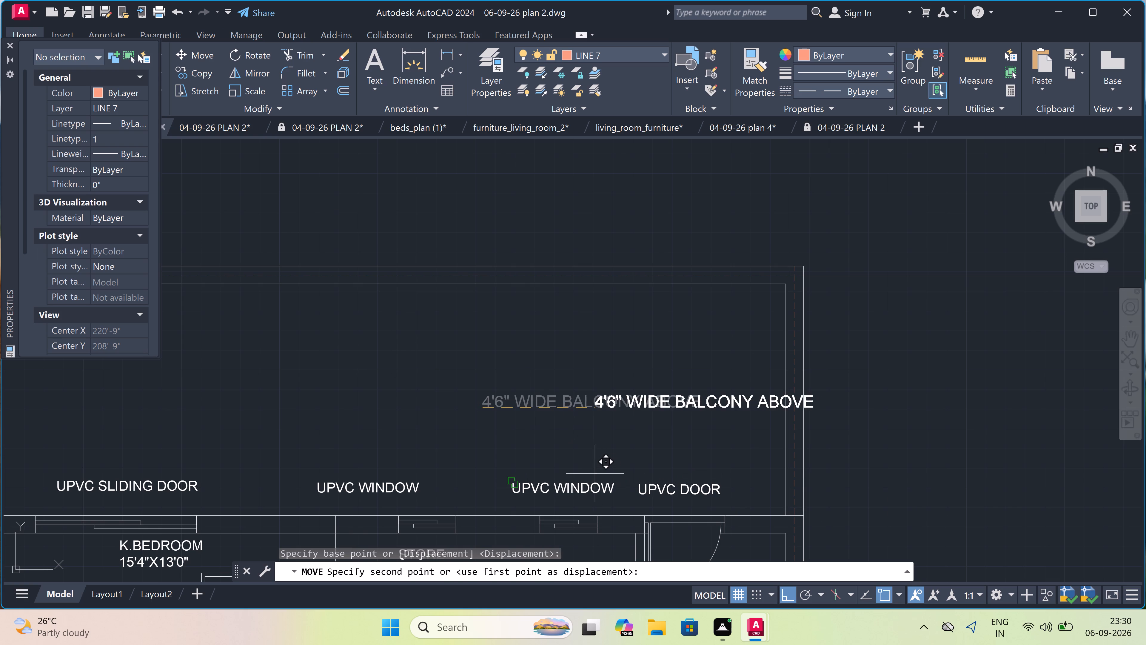
{"action": "key", "text": "F8"}
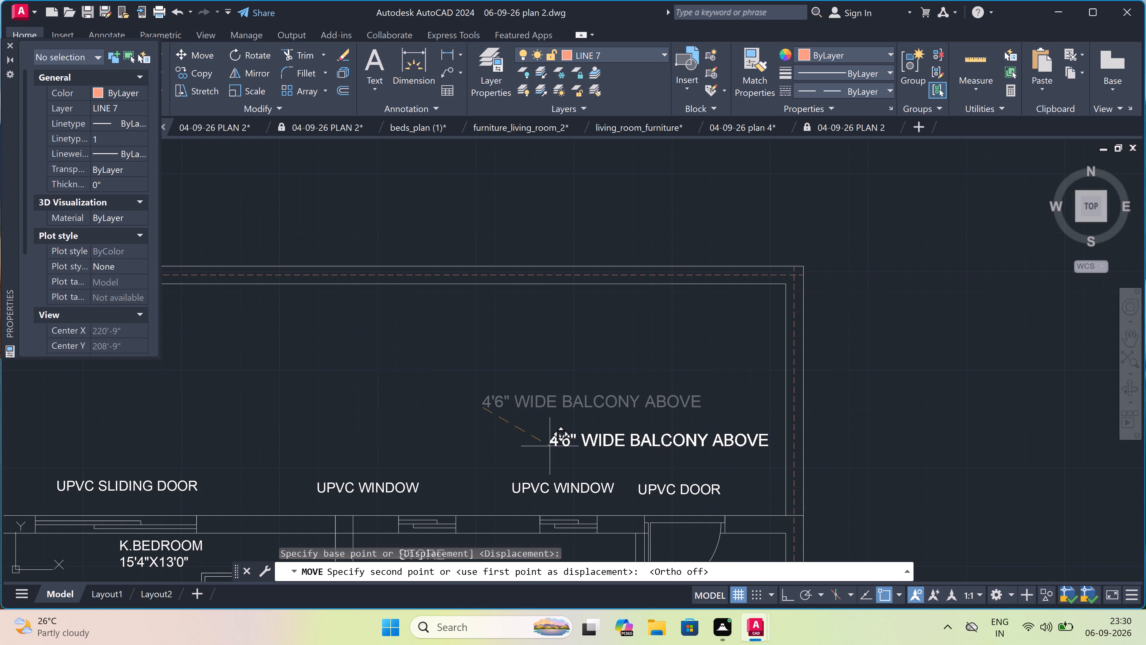
{"action": "left_click_drag", "start_coordinate": [561, 435], "coordinate": [564, 432]}
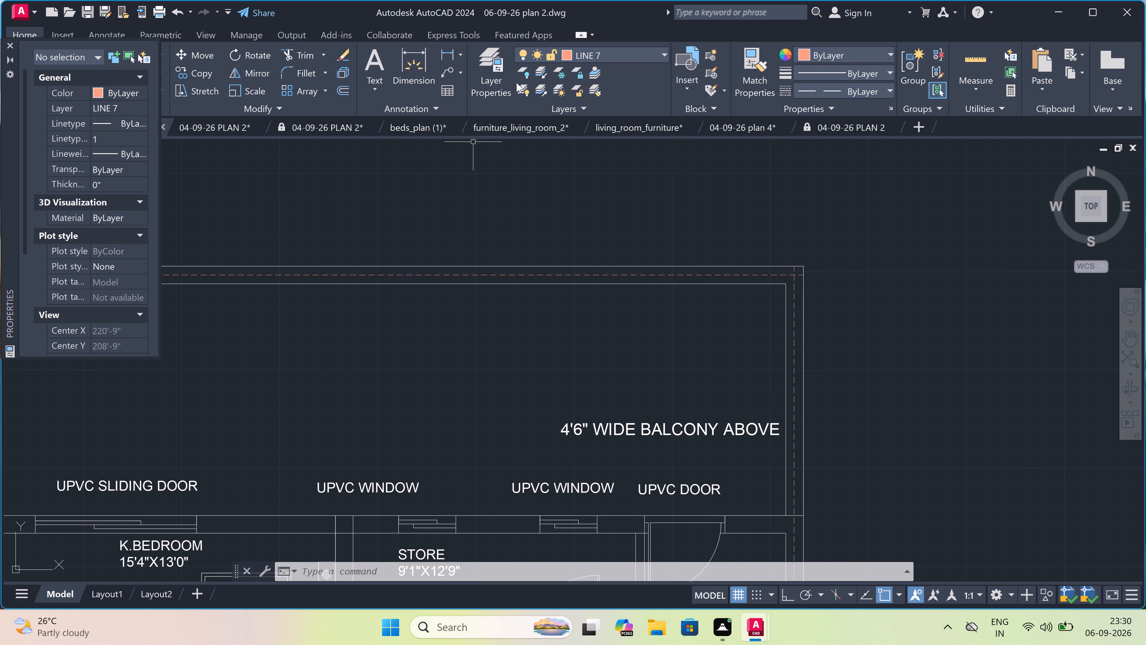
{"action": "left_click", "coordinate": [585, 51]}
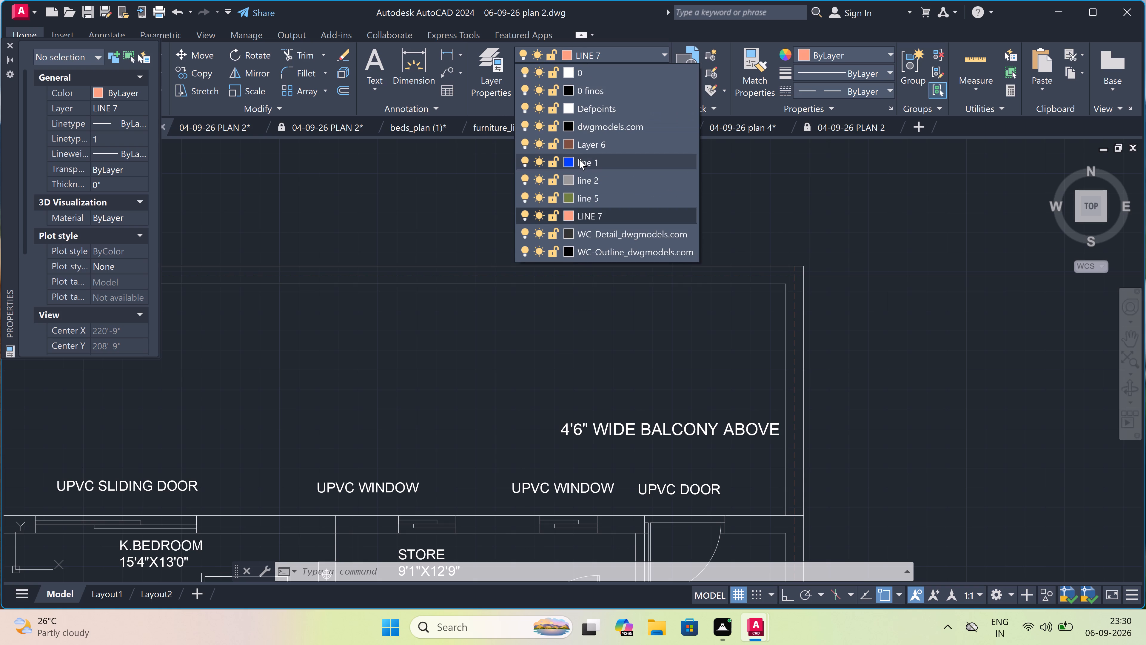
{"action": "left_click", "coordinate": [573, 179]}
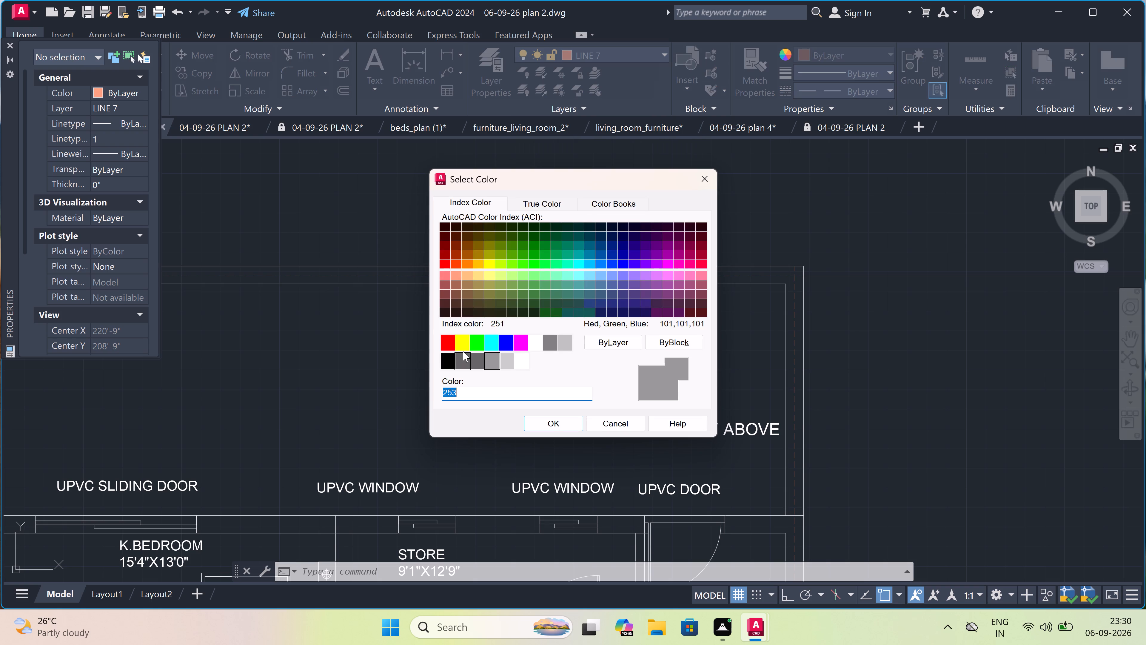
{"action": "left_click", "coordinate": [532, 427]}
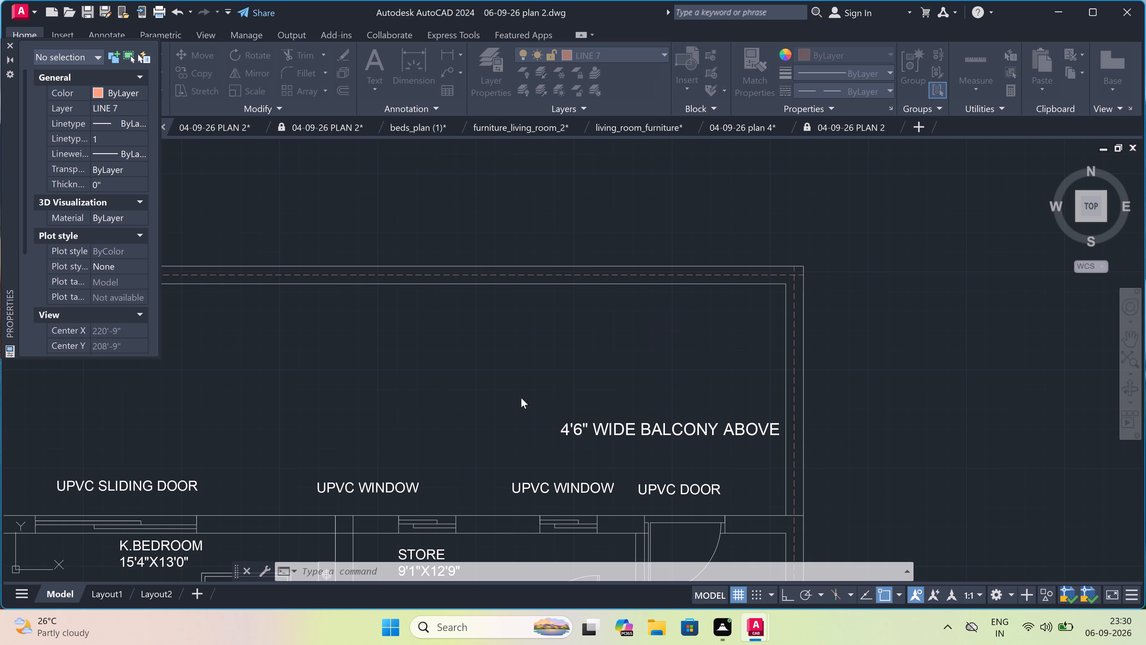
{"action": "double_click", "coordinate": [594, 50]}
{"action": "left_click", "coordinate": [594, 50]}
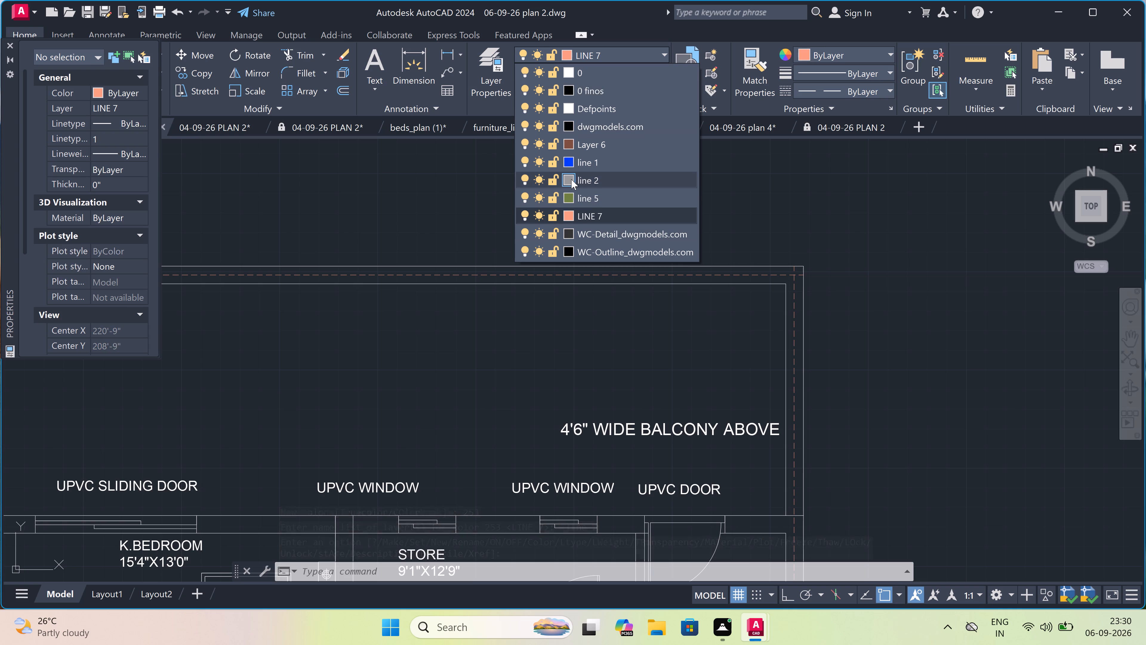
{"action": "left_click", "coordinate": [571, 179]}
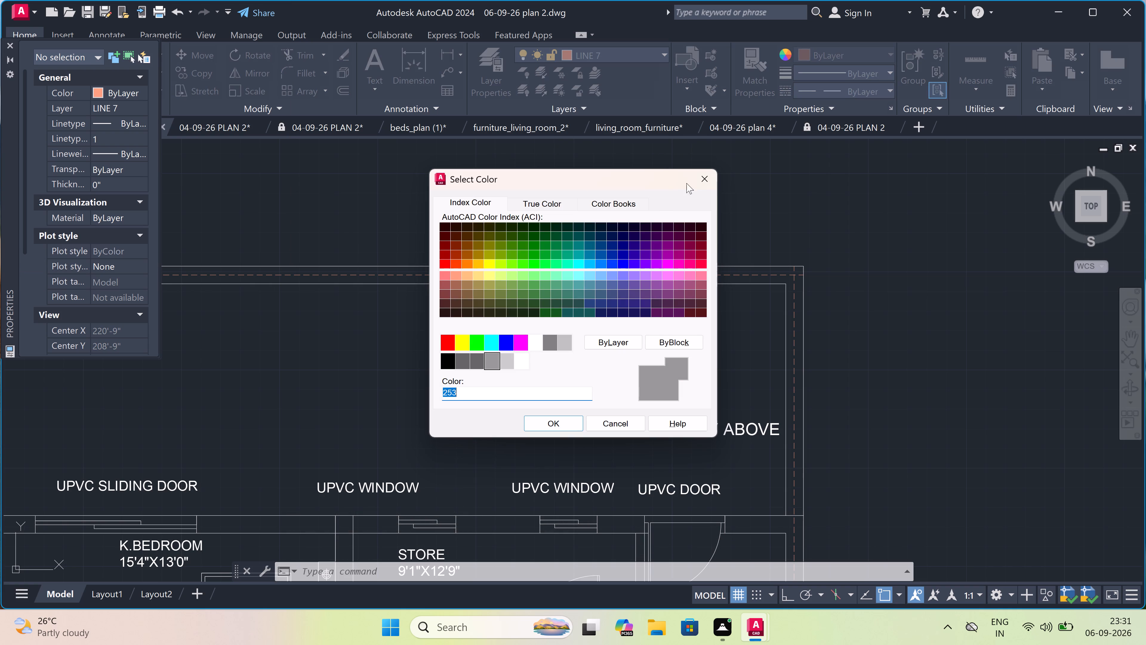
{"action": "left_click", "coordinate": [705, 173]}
Make line 2 the current layer.
{"action": "left_click", "coordinate": [626, 58]}
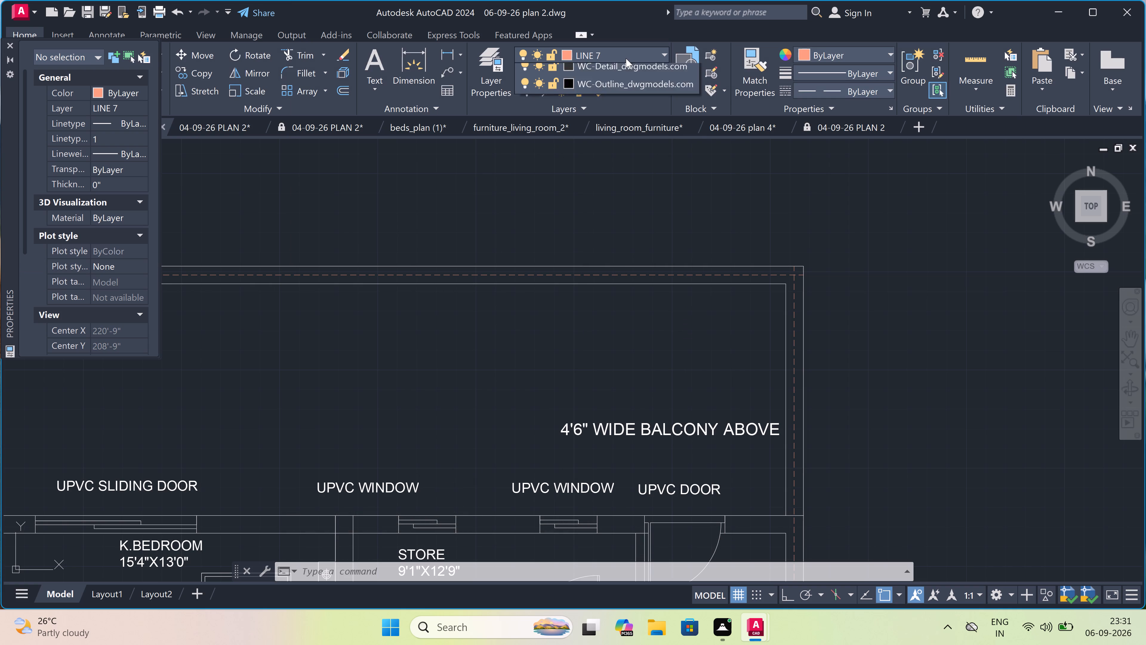
{"action": "left_click", "coordinate": [624, 180]}
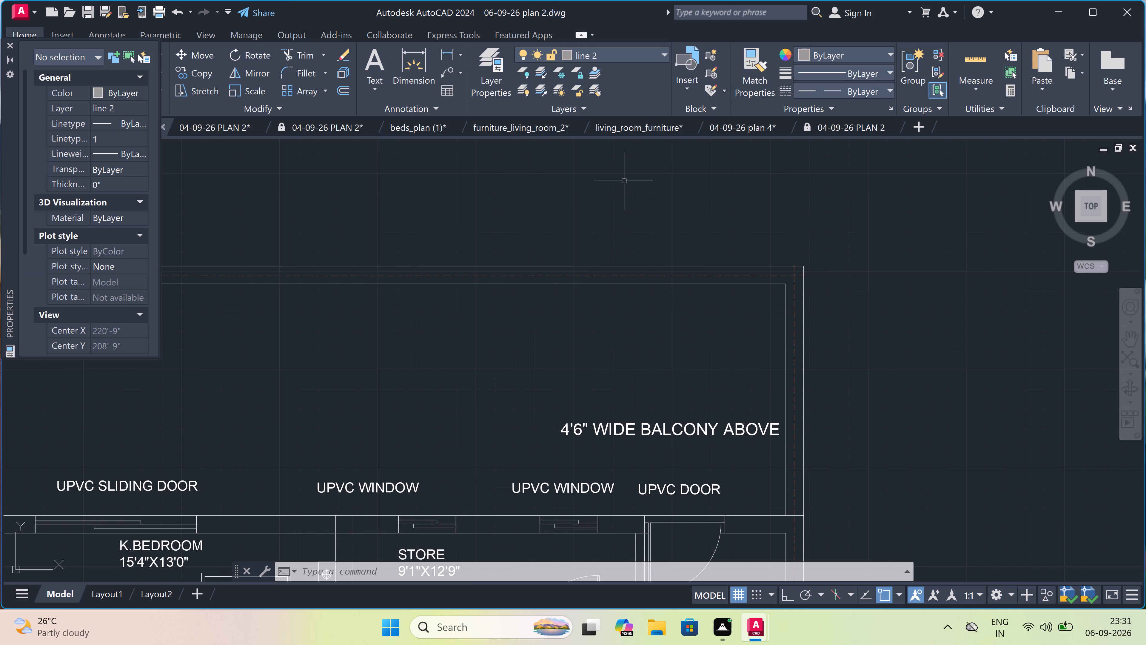
Draw a dashed outline from the STORE window's kitchen-side end, about 5' outward with Ortho on, and across to the kitchen-side boundary wall's inner line.
{"action": "scroll", "coordinate": [623, 180], "scroll_direction": "down", "scroll_amount": 3}
{"action": "scroll", "coordinate": [590, 244], "scroll_direction": "up", "scroll_amount": 3}
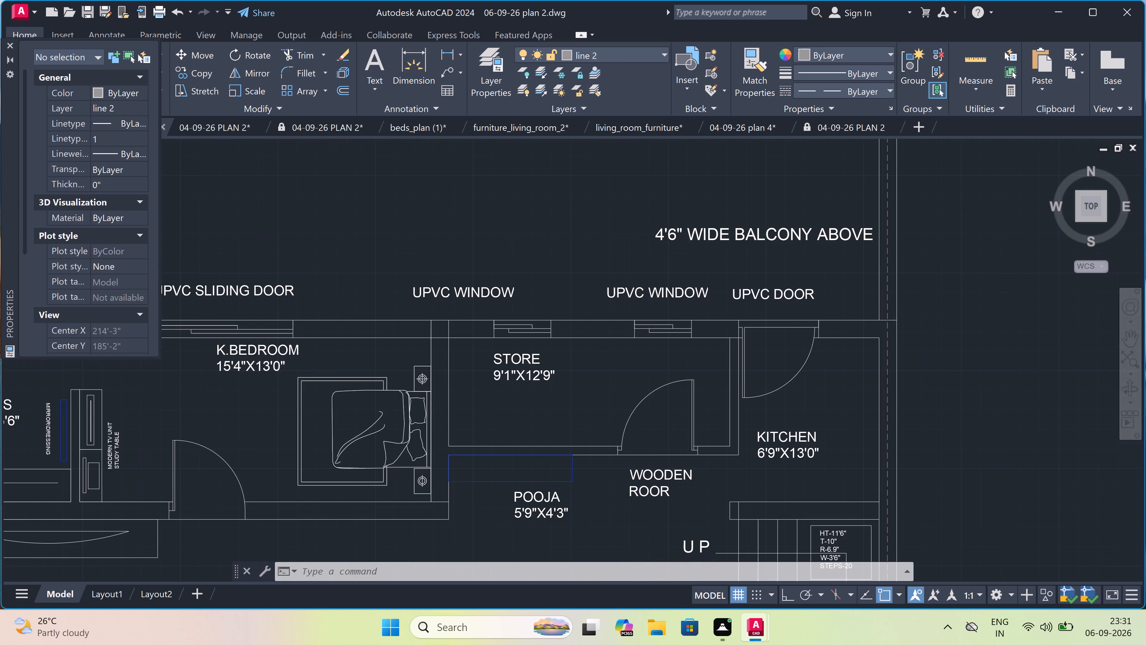
{"action": "type", "text": "L"}
{"action": "key", "text": "space"}
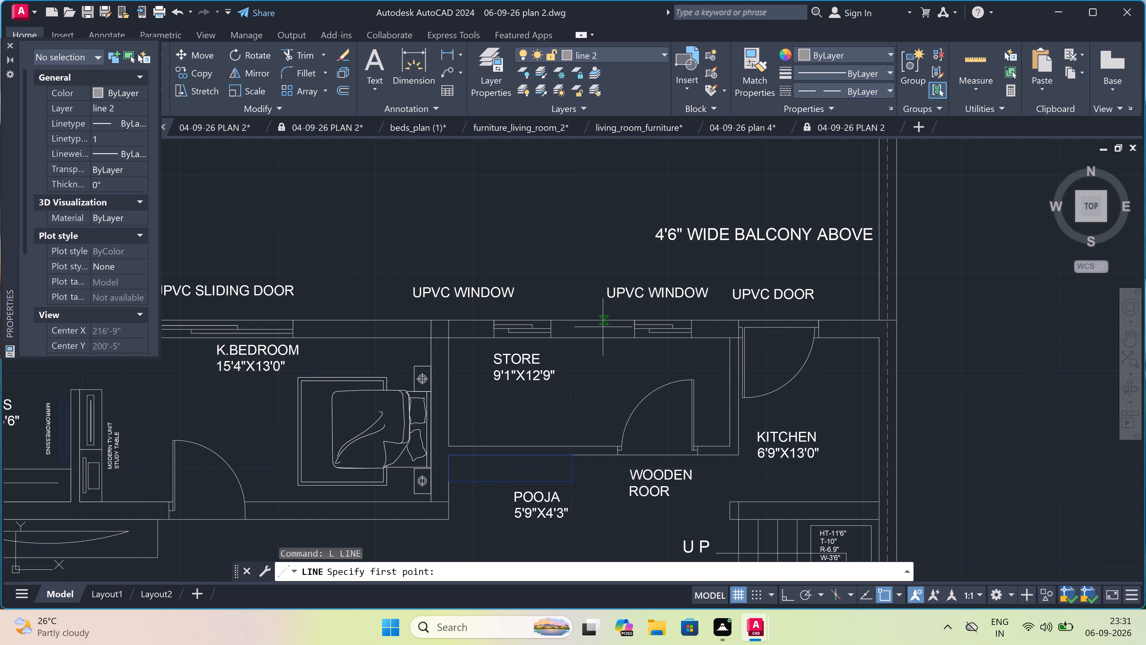
{"action": "triple_click", "coordinate": [547, 321]}
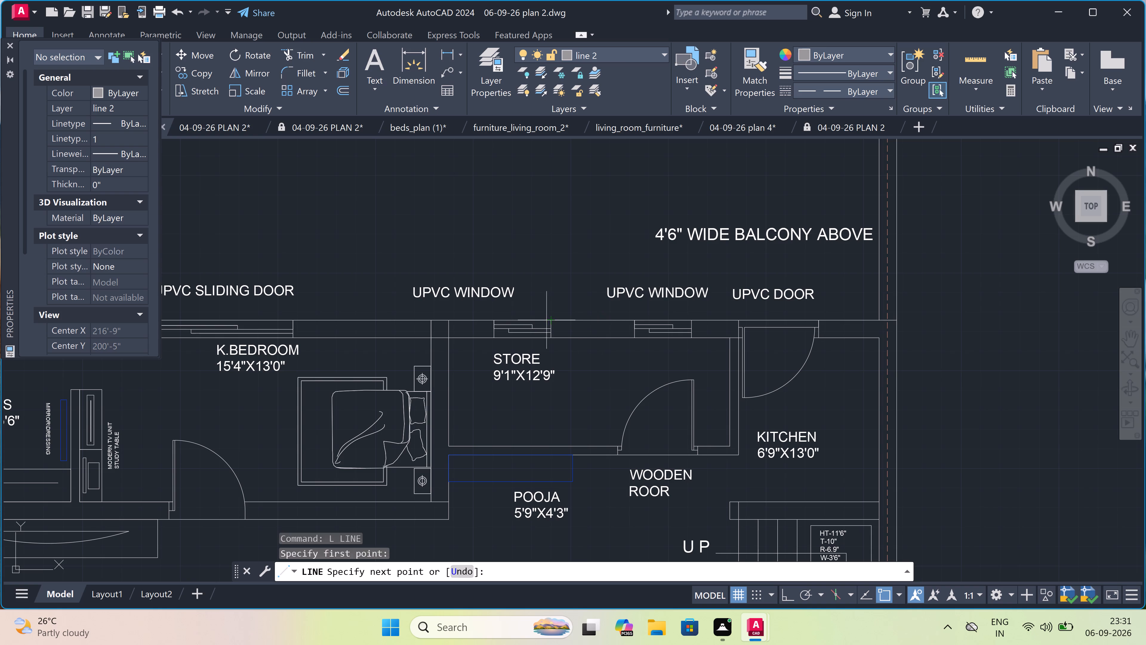
{"action": "scroll", "coordinate": [547, 231], "scroll_direction": "down", "scroll_amount": 3}
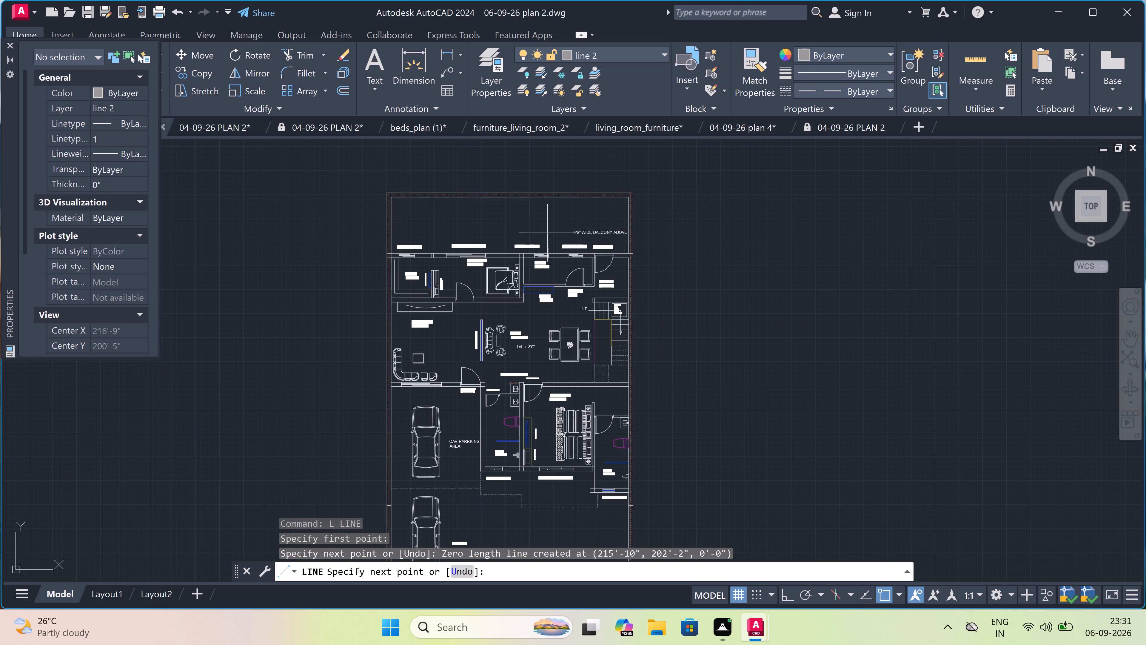
{"action": "key", "text": "F8"}
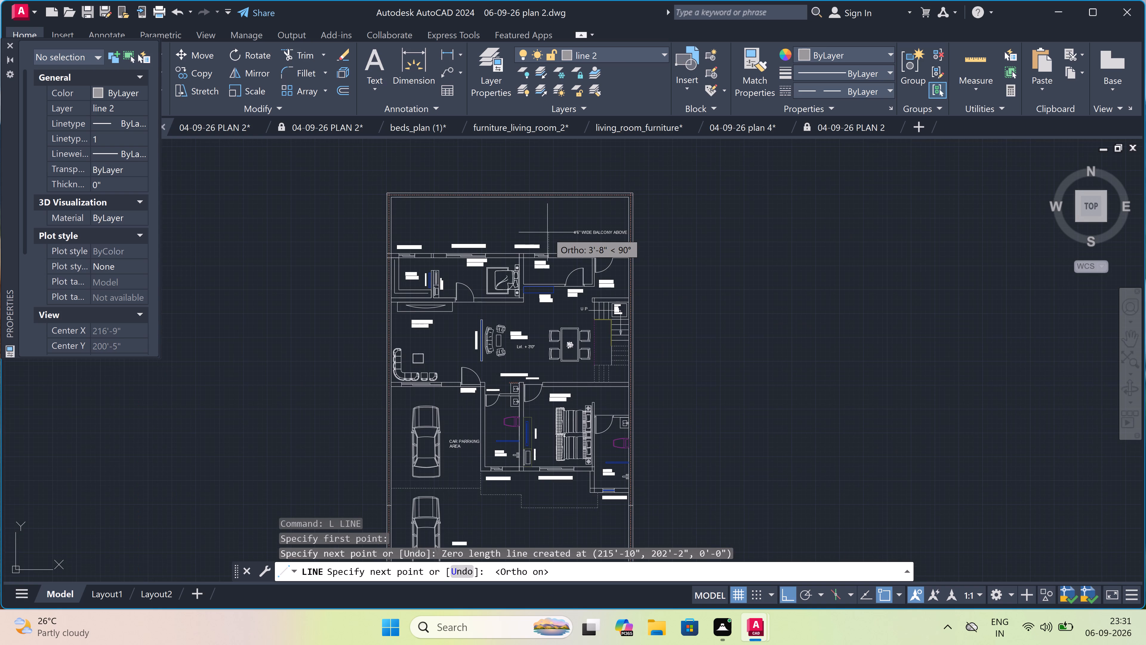
{"action": "scroll", "coordinate": [546, 225], "scroll_direction": "up", "scroll_amount": 1}
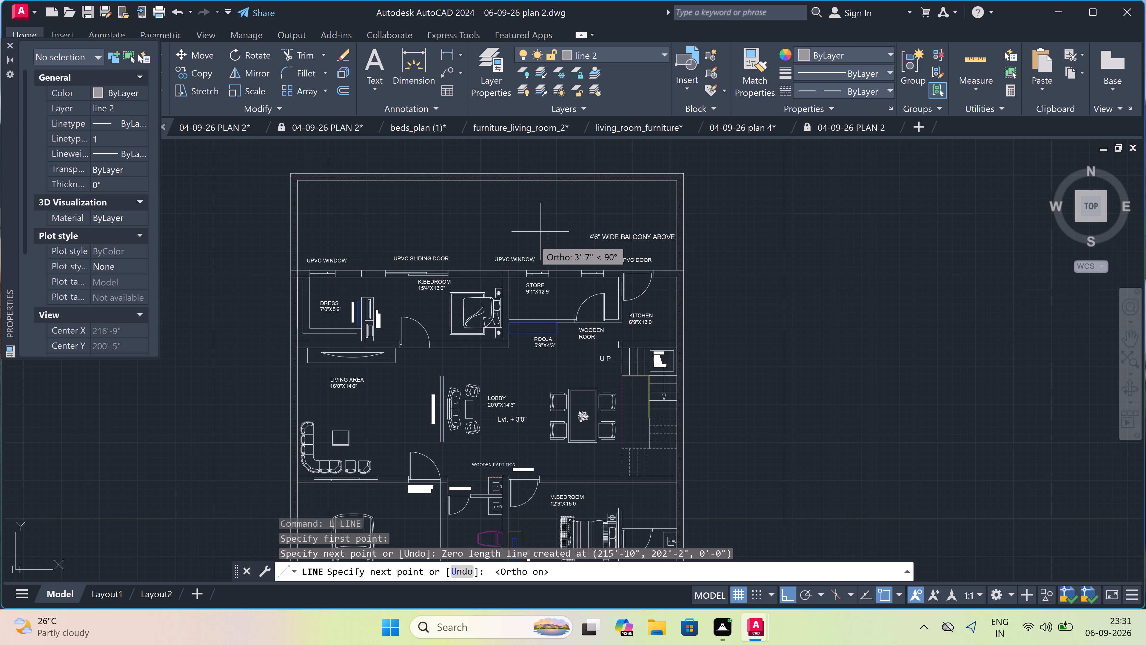
{"action": "scroll", "coordinate": [530, 243], "scroll_direction": "up", "scroll_amount": 1}
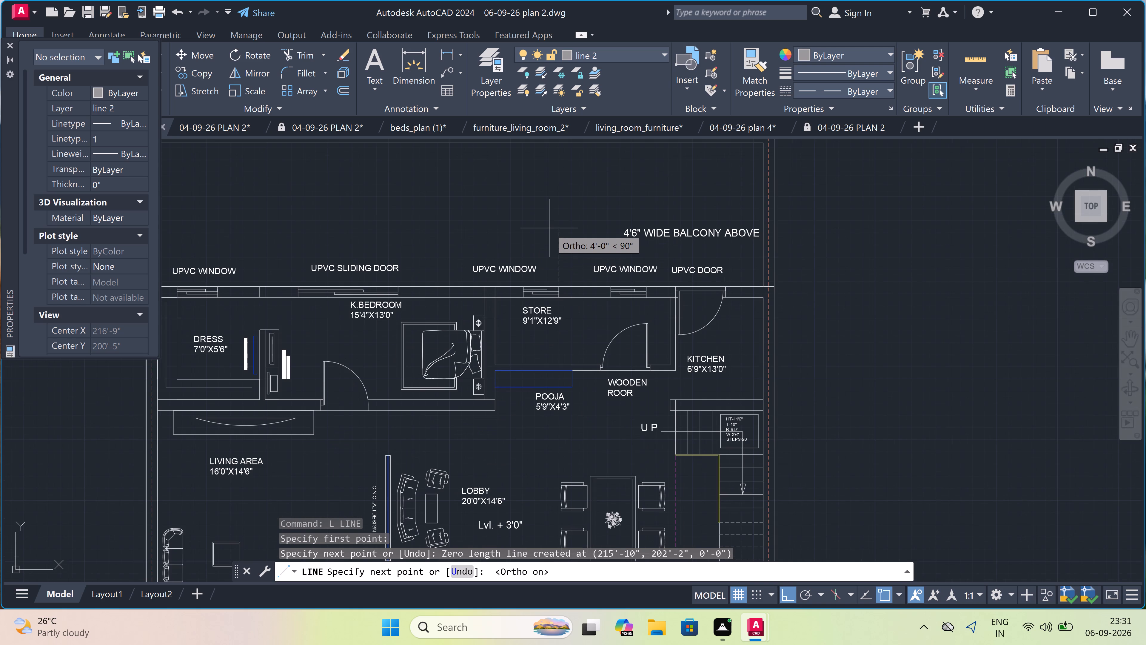
{"action": "scroll", "coordinate": [549, 228], "scroll_direction": "up", "scroll_amount": 2}
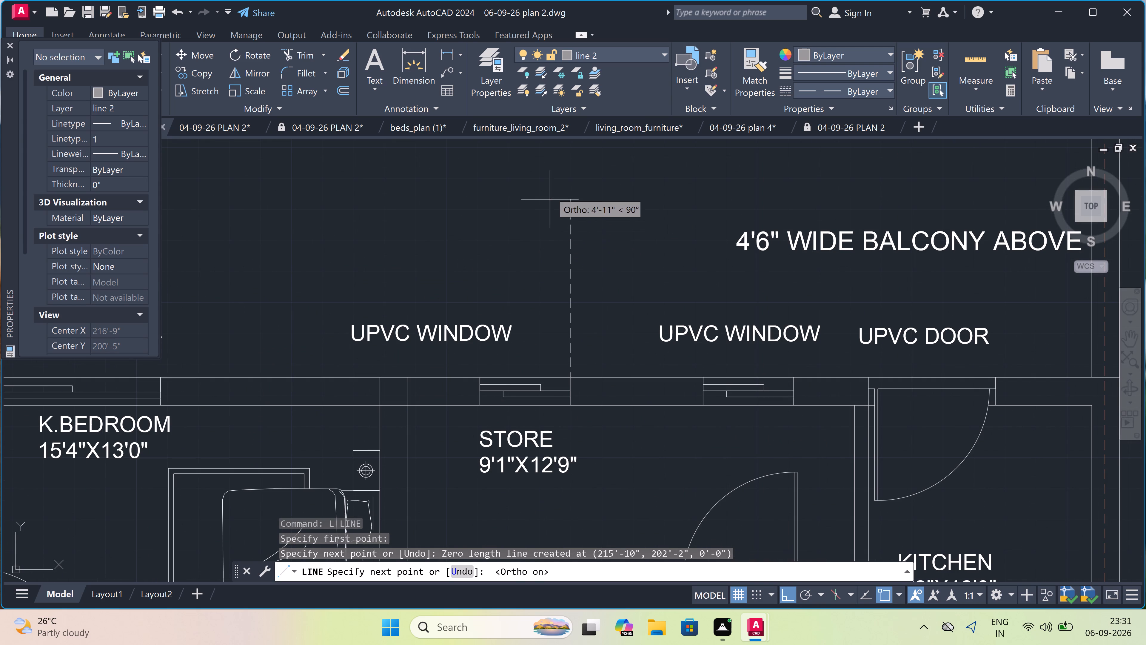
{"action": "left_click", "coordinate": [550, 192]}
{"action": "scroll", "coordinate": [674, 186], "scroll_direction": "down", "scroll_amount": 3}
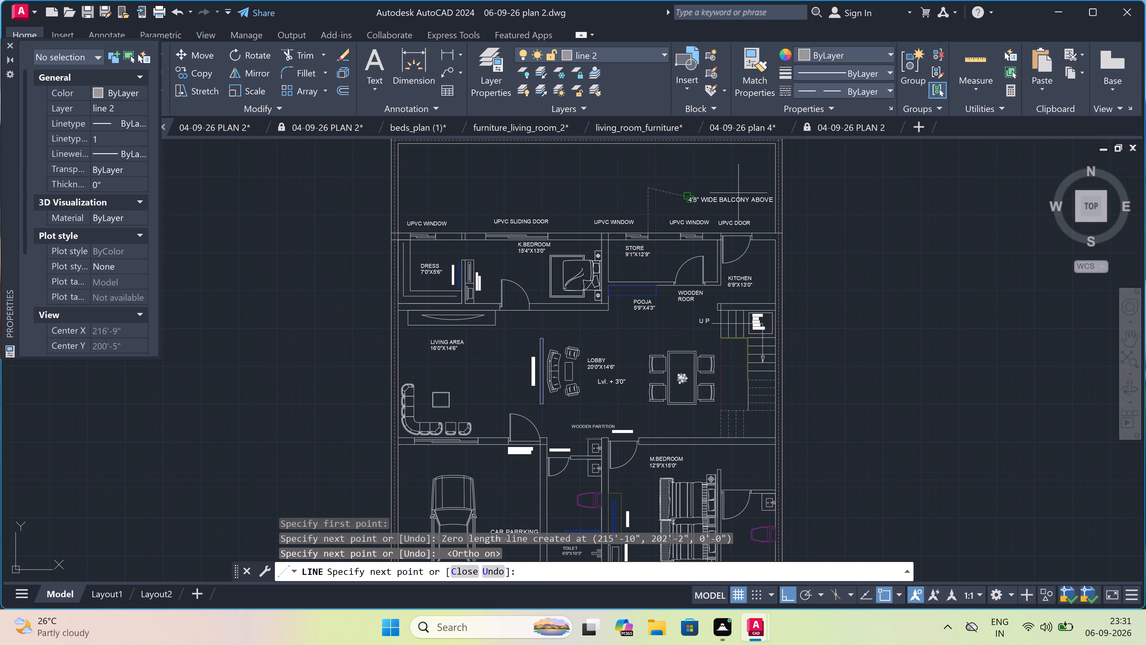
{"action": "scroll", "coordinate": [747, 185], "scroll_direction": "up", "scroll_amount": 3}
{"action": "scroll", "coordinate": [775, 183], "scroll_direction": "up", "scroll_amount": 3}
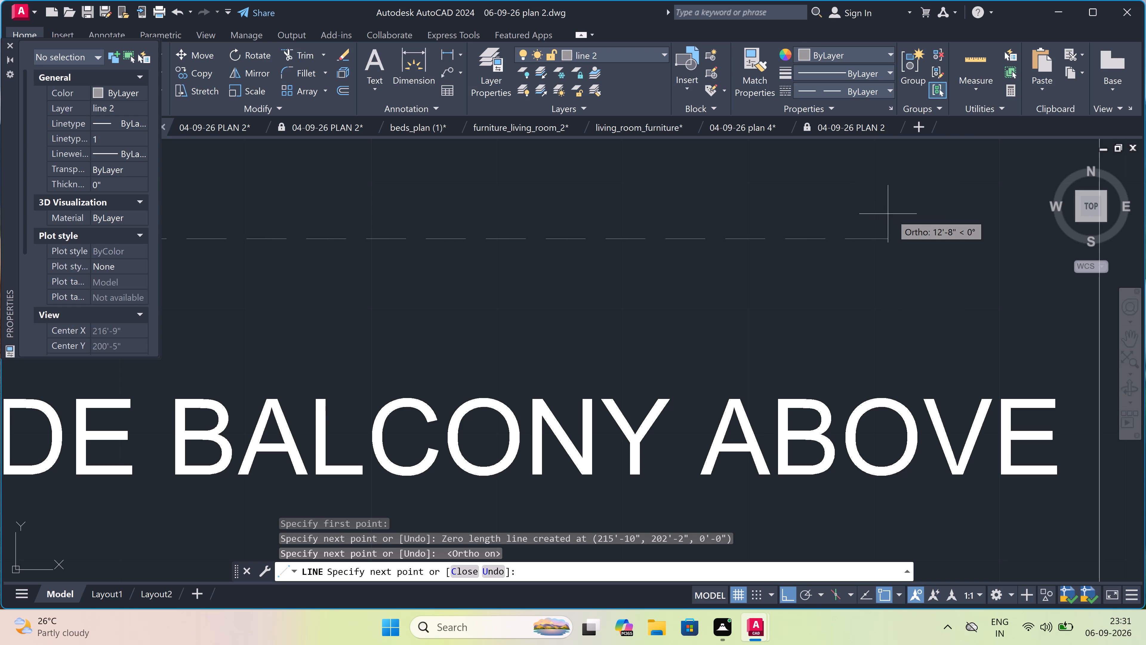
{"action": "scroll", "coordinate": [890, 214], "scroll_direction": "down", "scroll_amount": 2}
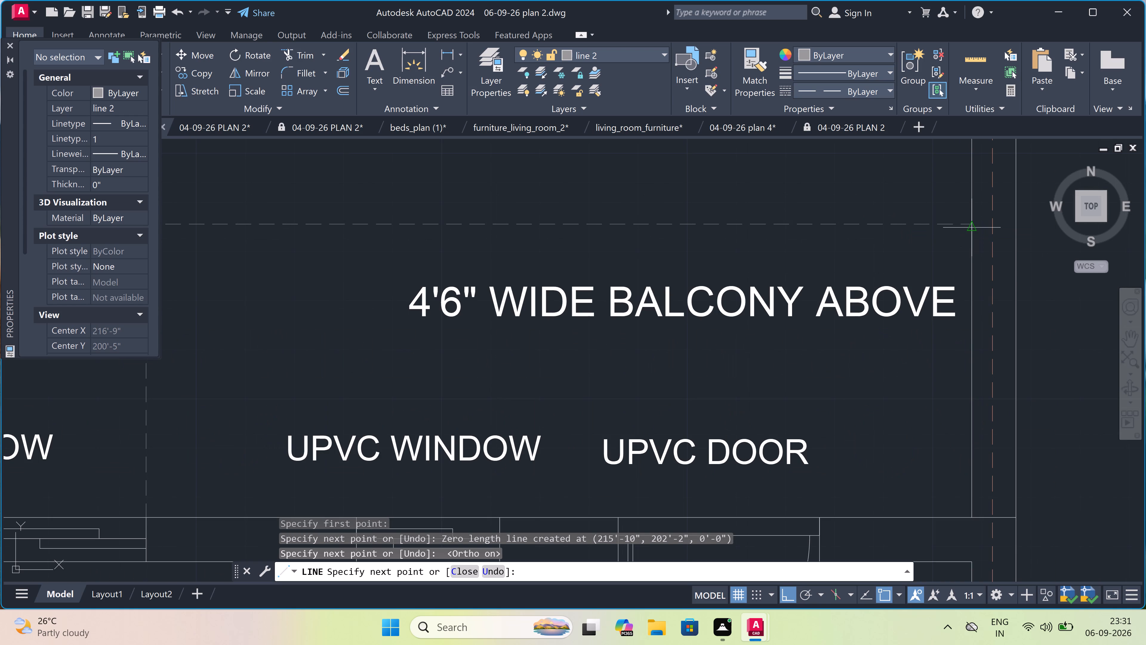
{"action": "double_click", "coordinate": [969, 219]}
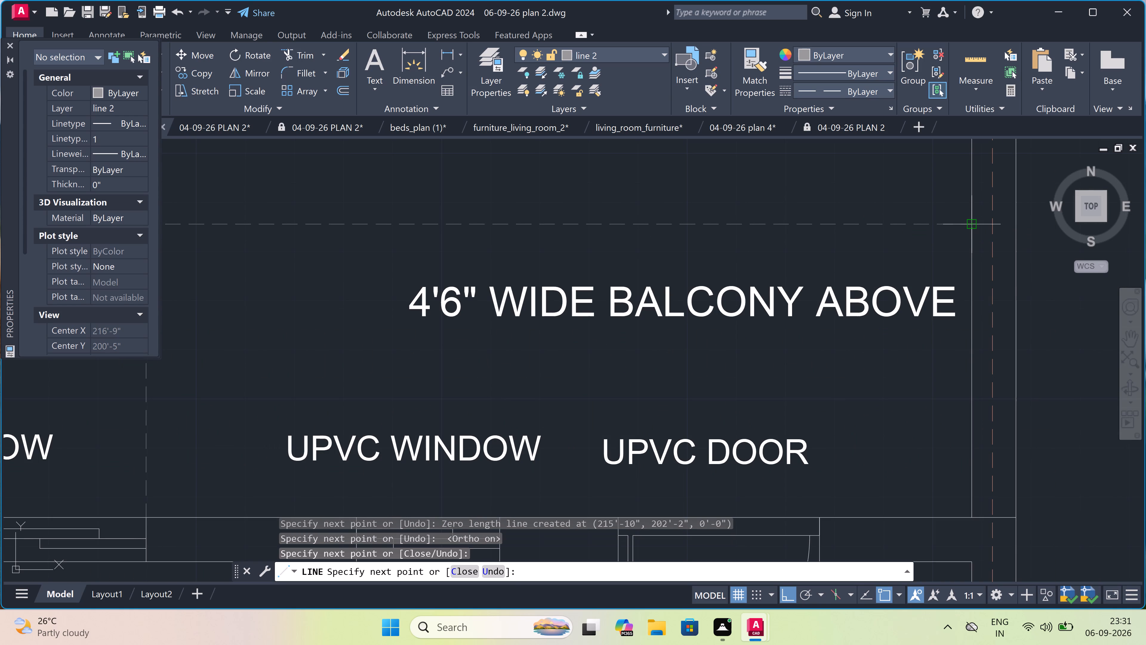
{"action": "key", "text": "Escape"}
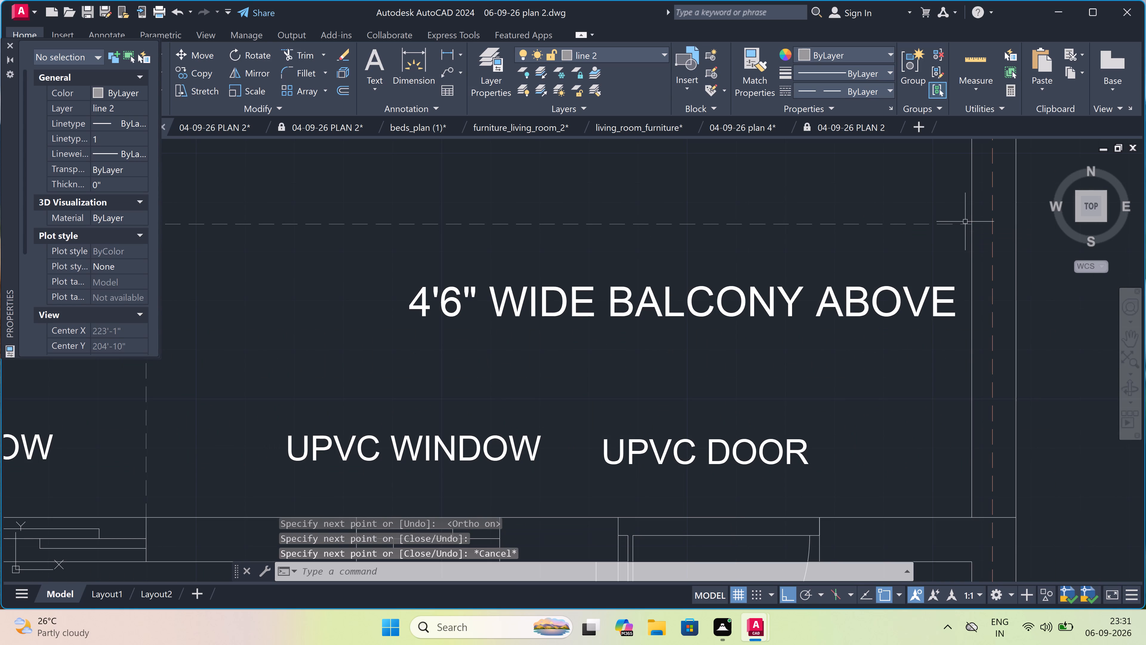
Trim the two short partition lines crossing the rear wall between the DRESS window and the K.BEDROOM sliding door.
{"action": "scroll", "coordinate": [967, 229], "scroll_direction": "down", "scroll_amount": 3}
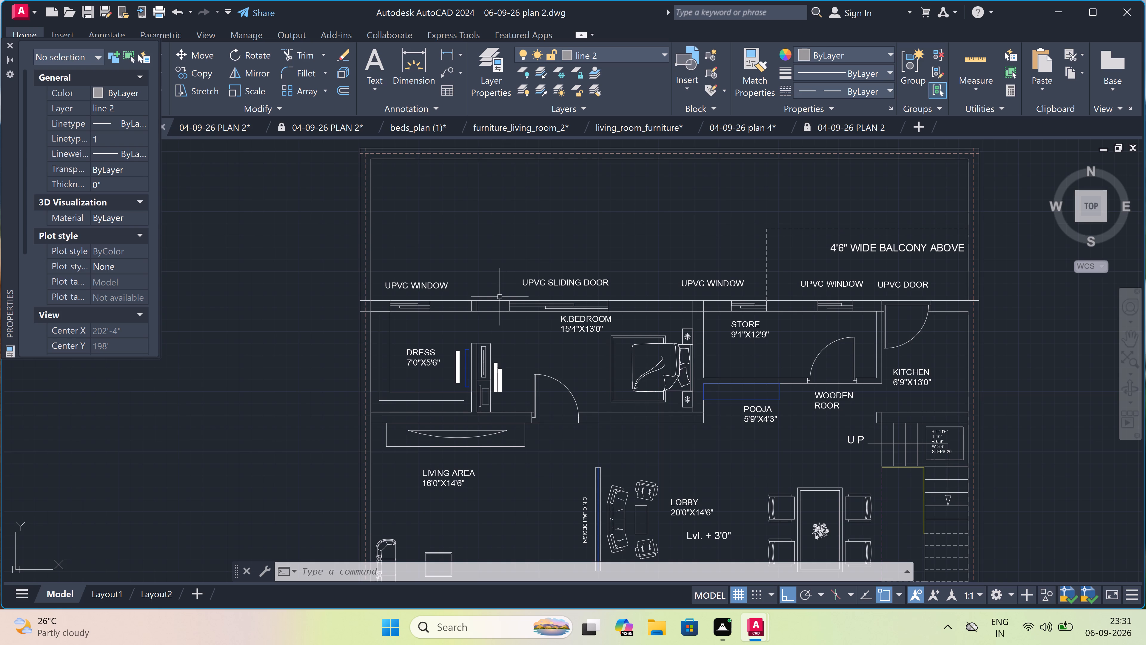
{"action": "scroll", "coordinate": [494, 291], "scroll_direction": "up", "scroll_amount": 2}
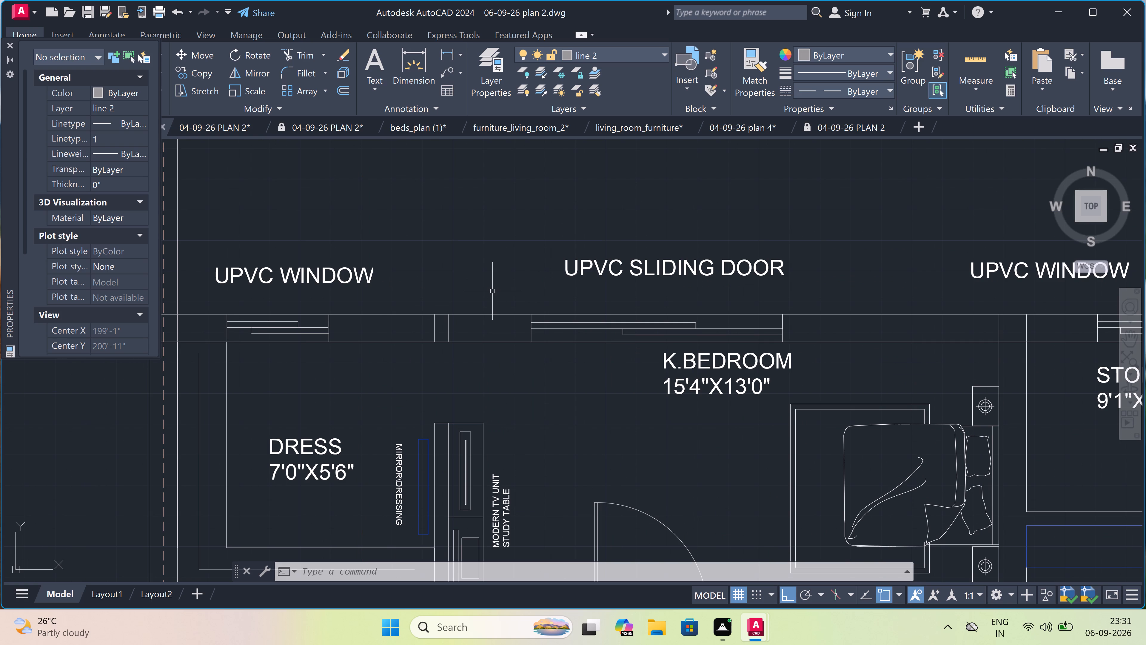
{"action": "type", "text": "TR"}
{"action": "key", "text": "space"}
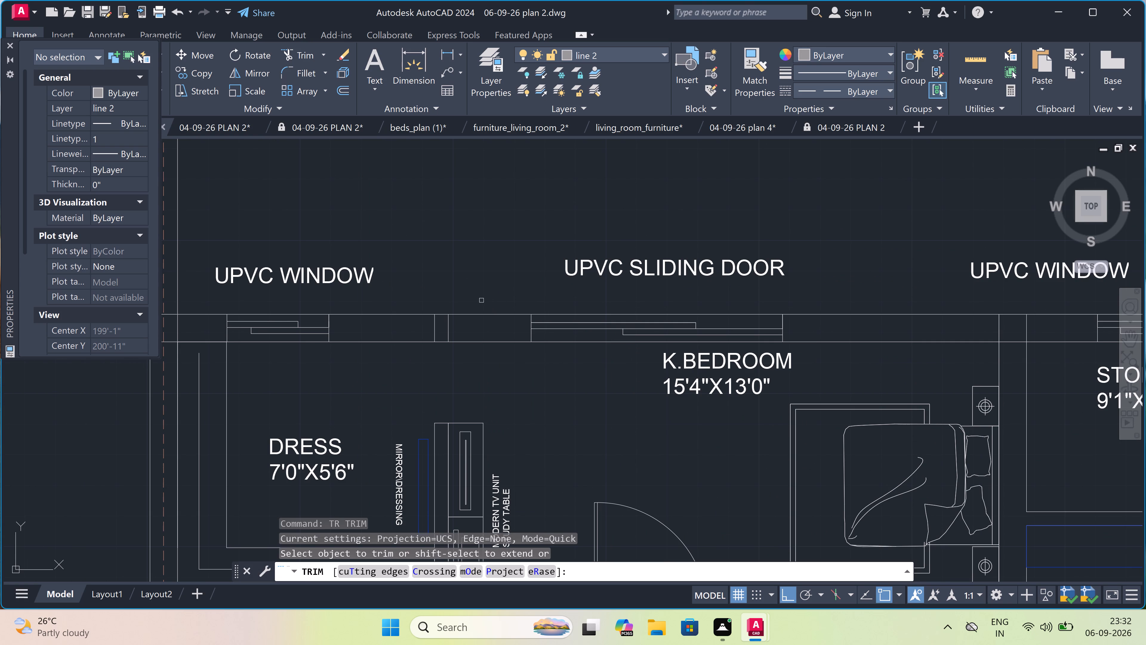
{"action": "left_click", "coordinate": [424, 327]}
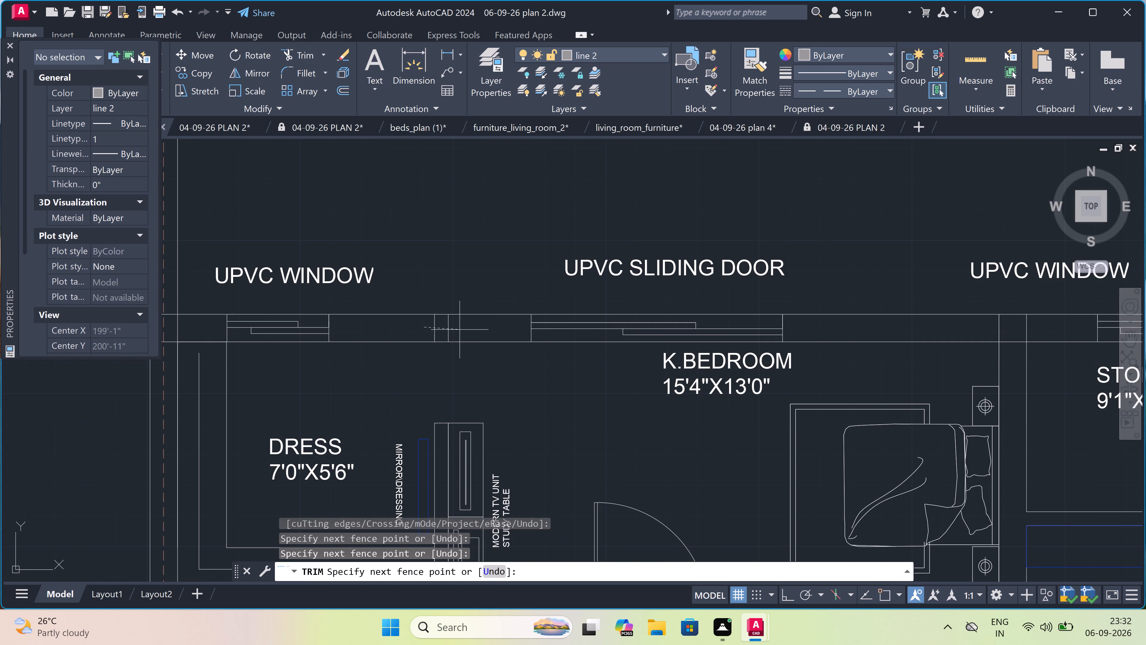
{"action": "left_click", "coordinate": [467, 329]}
{"action": "key", "text": "Escape"}
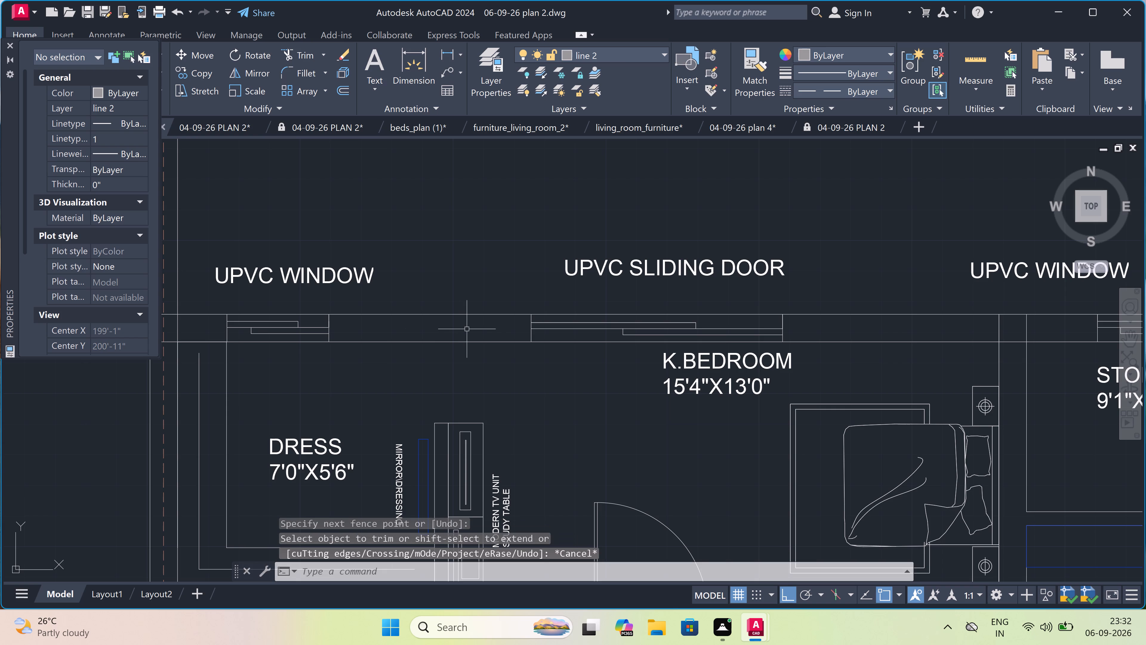
Draw a dashed outline outside K.BEDROOM from between its sliding door and the DRESS window: about 6'-3" out, about 16'-11" across, and back to the rear wall.
{"action": "type", "text": "L"}
{"action": "key", "text": "space"}
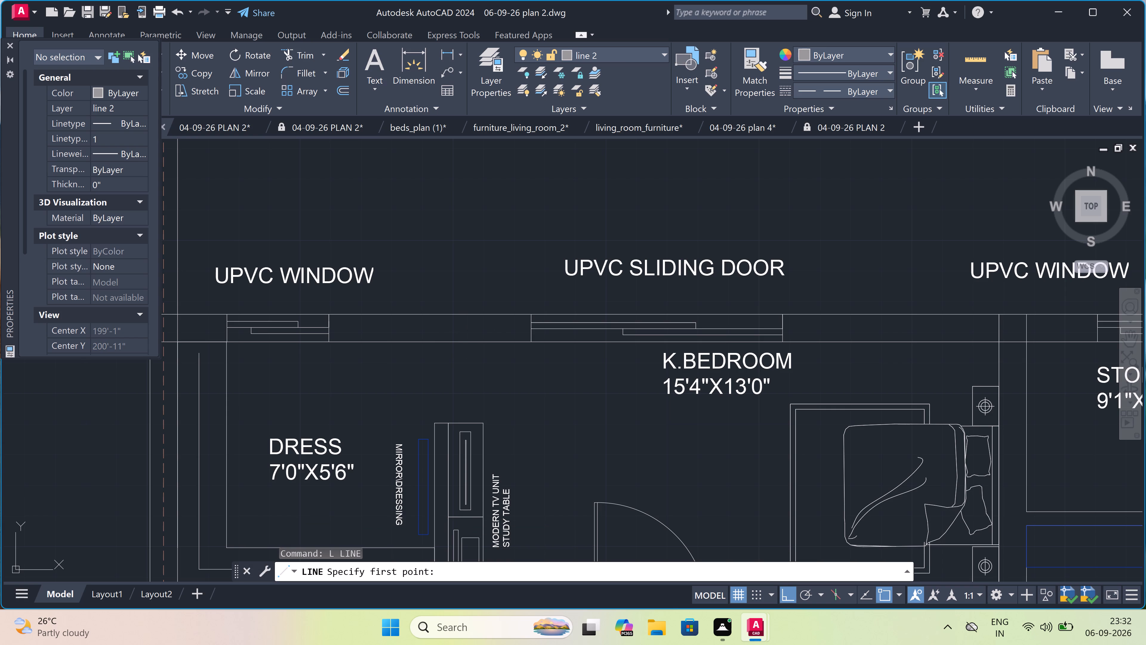
{"action": "left_click", "coordinate": [399, 315]}
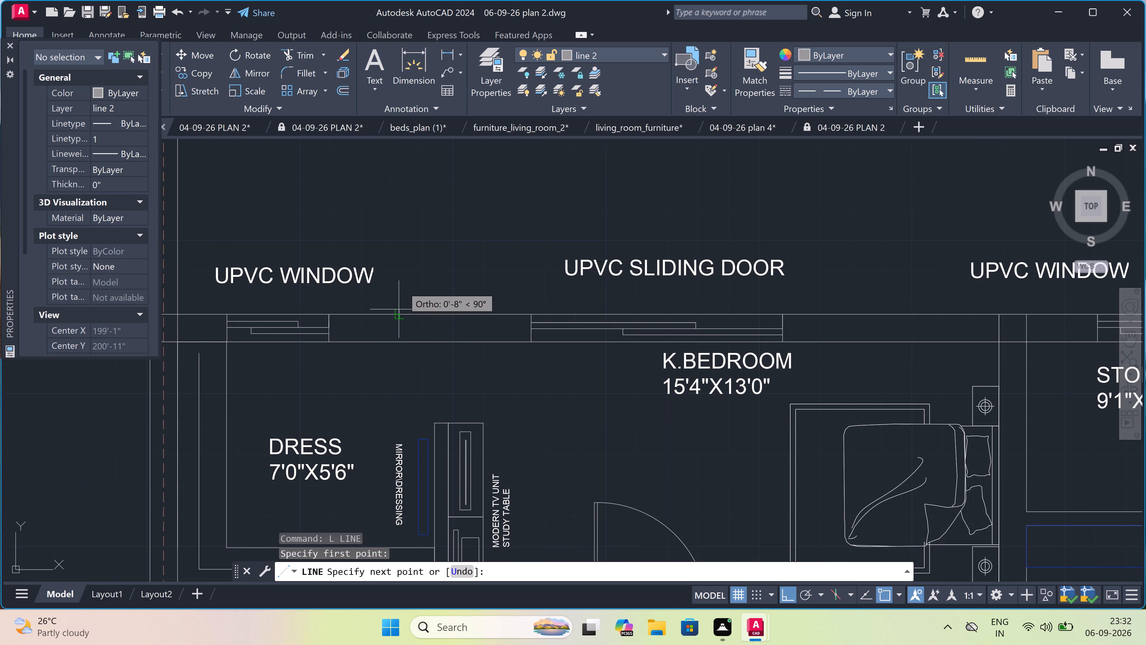
{"action": "scroll", "coordinate": [409, 259], "scroll_direction": "down", "scroll_amount": 2}
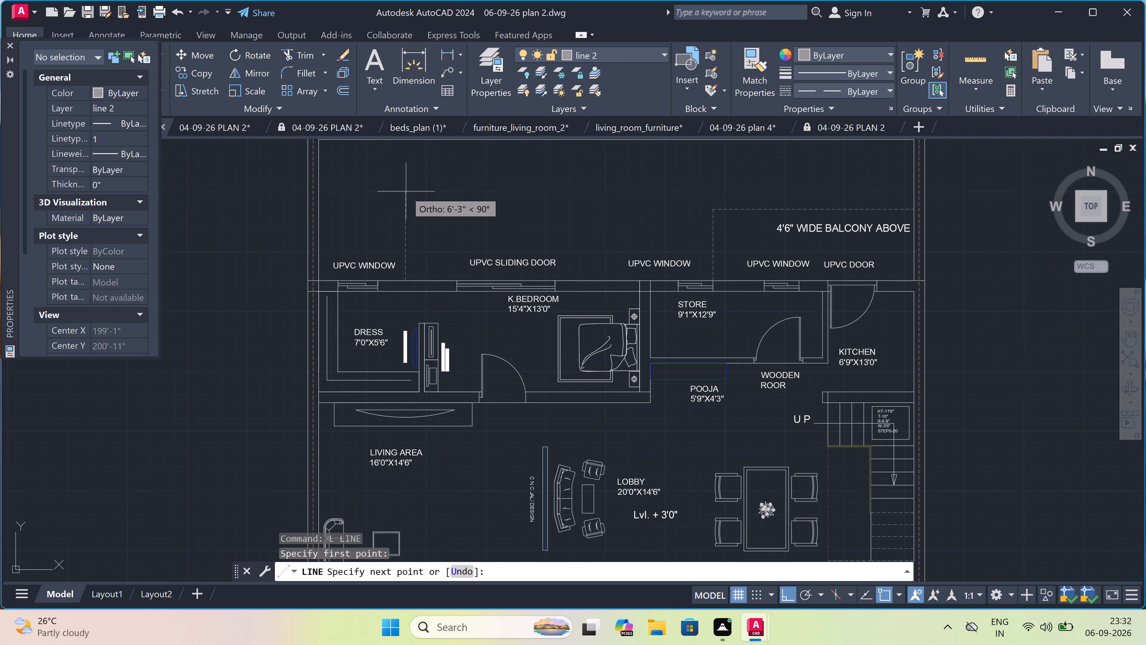
{"action": "scroll", "coordinate": [406, 191], "scroll_direction": "down", "scroll_amount": 1}
{"action": "scroll", "coordinate": [406, 191], "scroll_direction": "up", "scroll_amount": 1}
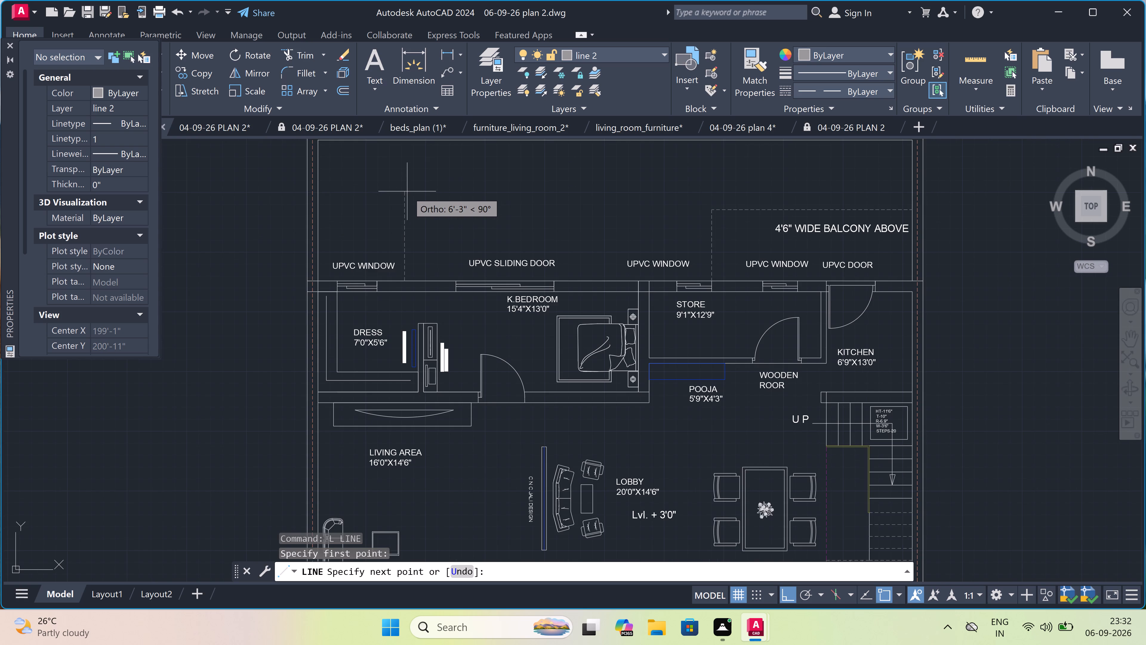
{"action": "left_click", "coordinate": [407, 191]}
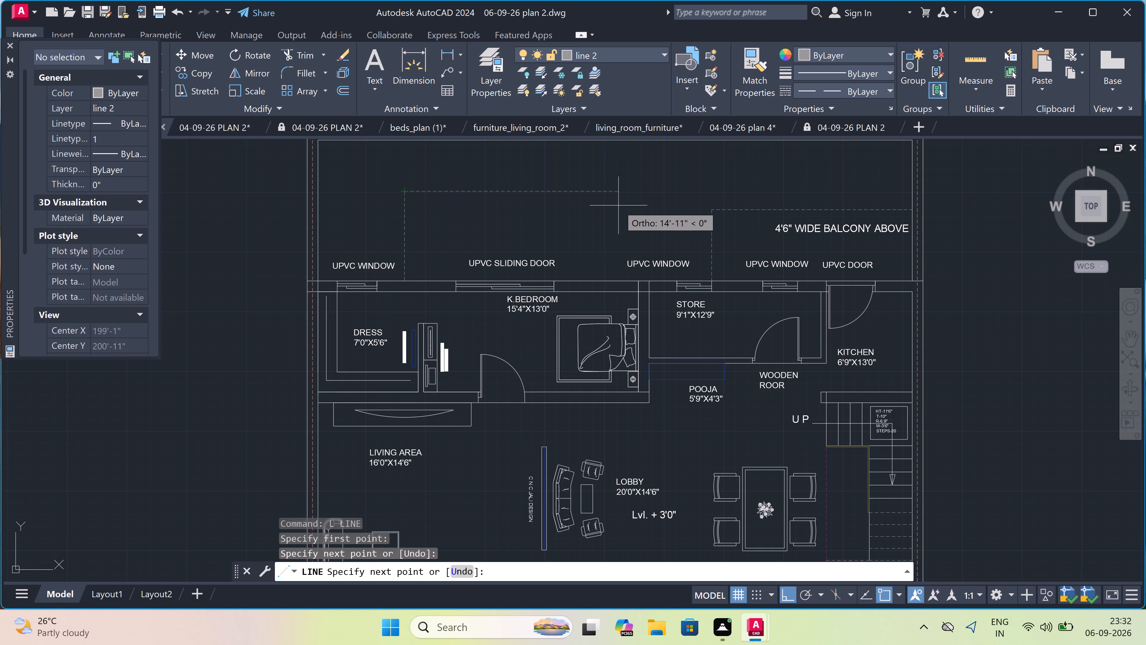
{"action": "scroll", "coordinate": [618, 205], "scroll_direction": "up", "scroll_amount": 2}
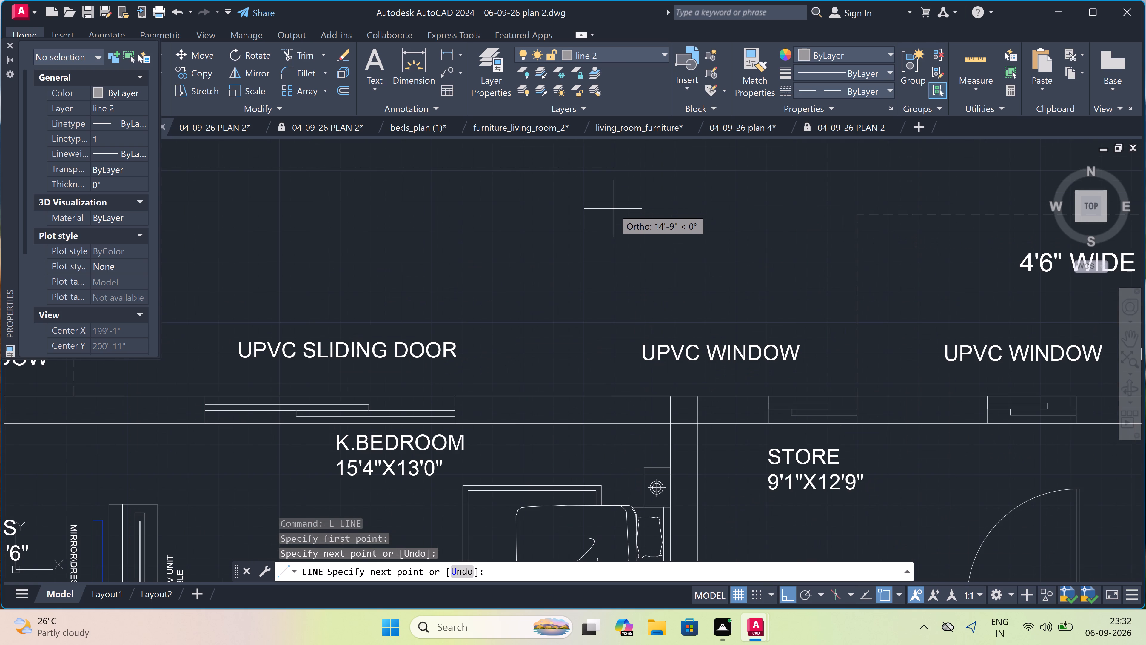
{"action": "left_click", "coordinate": [692, 193]}
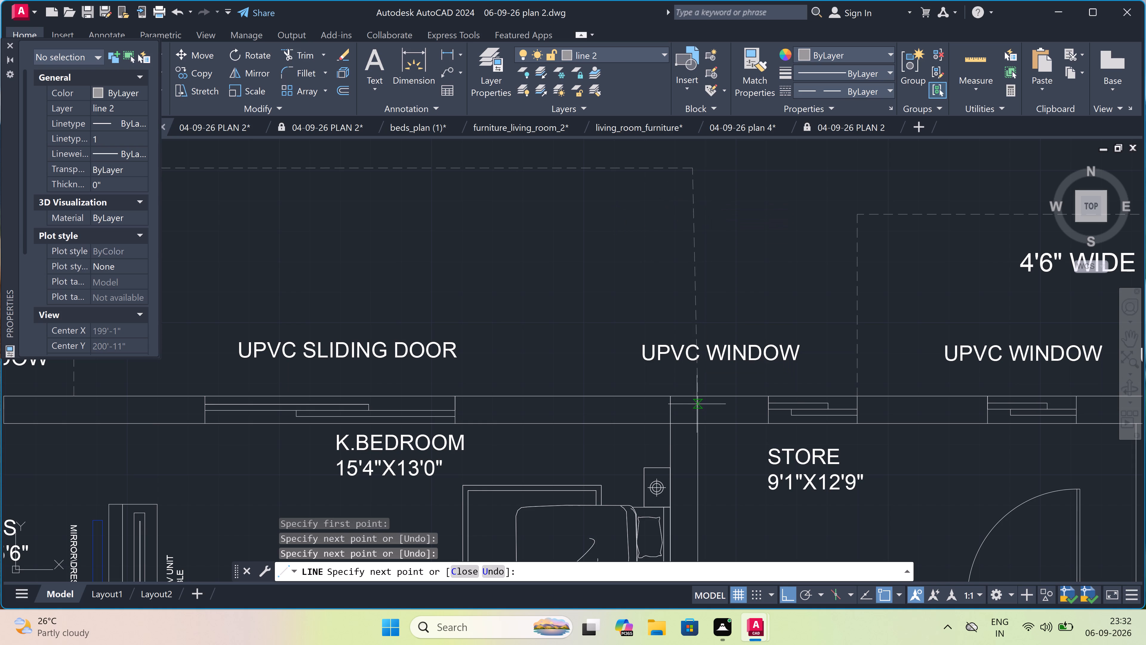
{"action": "scroll", "coordinate": [696, 398], "scroll_direction": "up", "scroll_amount": 3}
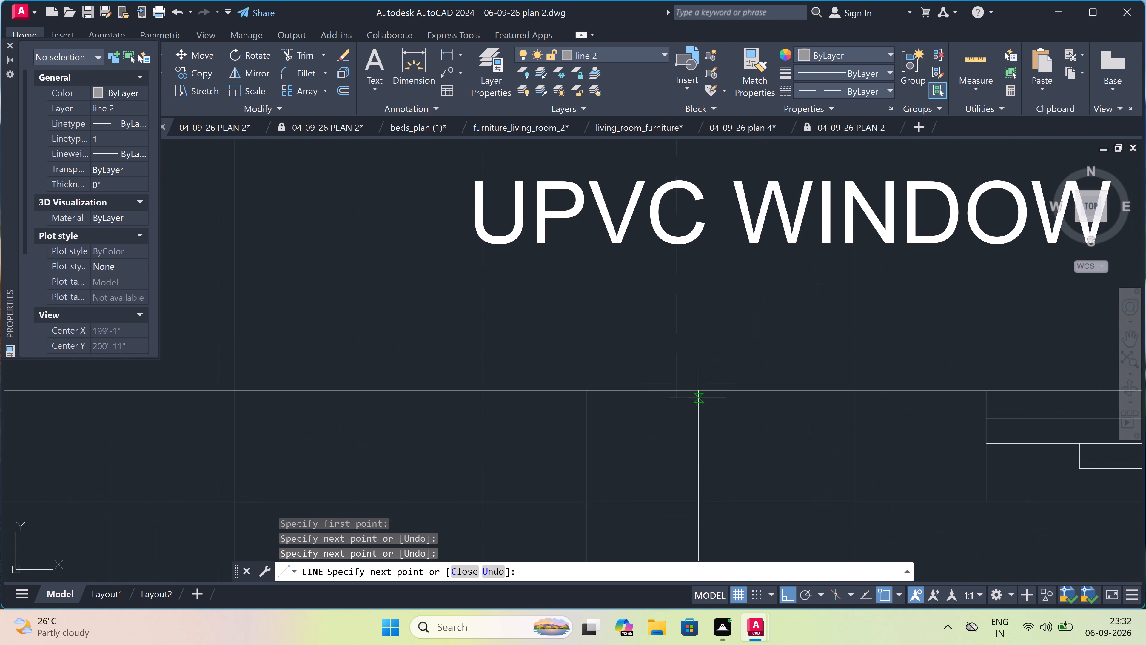
{"action": "left_click", "coordinate": [677, 390]}
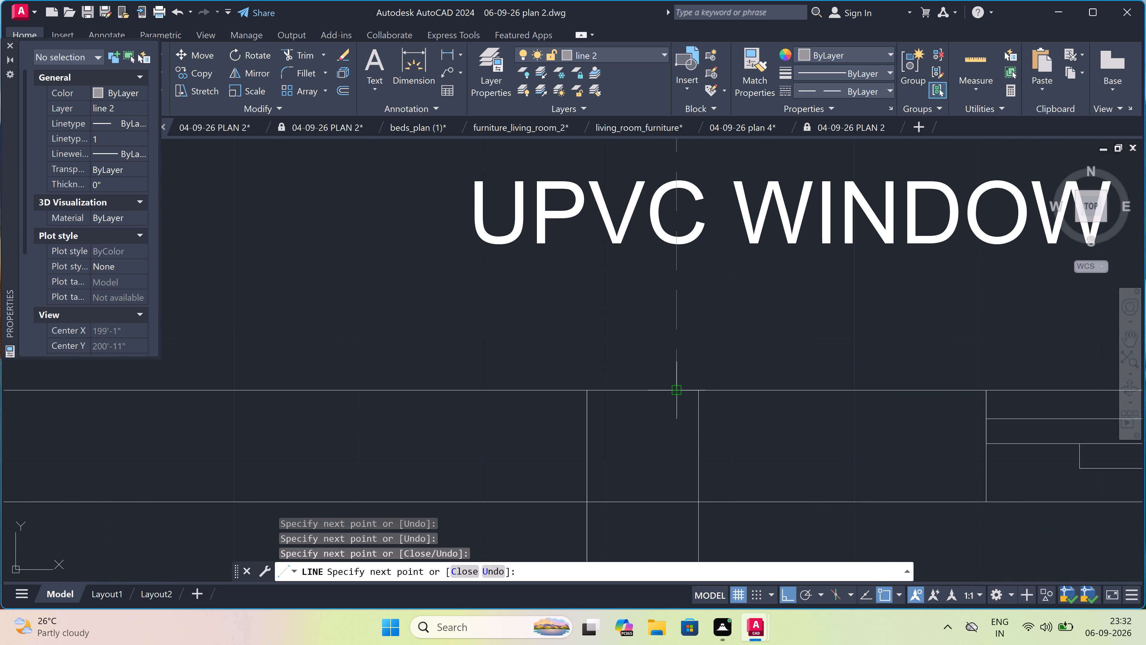
{"action": "key", "text": "Escape"}
Move the UPVC WINDOW label above the K.BEDROOM–STORE partition towards the UPVC SLIDING DOOR label, with Ortho off.
{"action": "scroll", "coordinate": [680, 394], "scroll_direction": "down", "scroll_amount": 3}
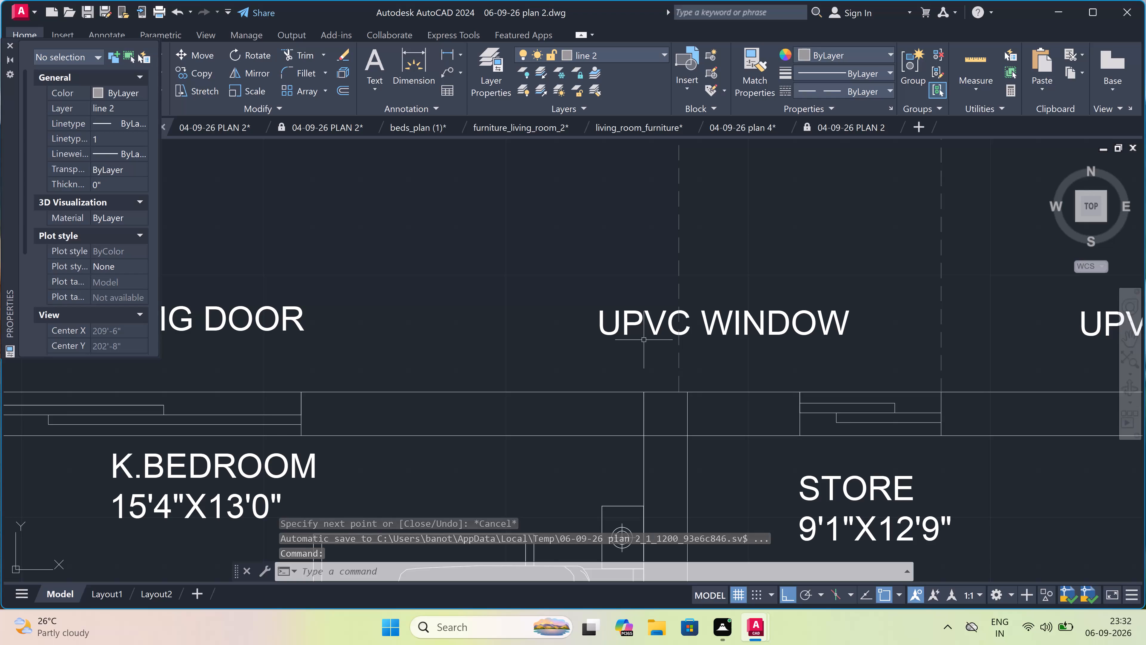
{"action": "left_click", "coordinate": [646, 325]}
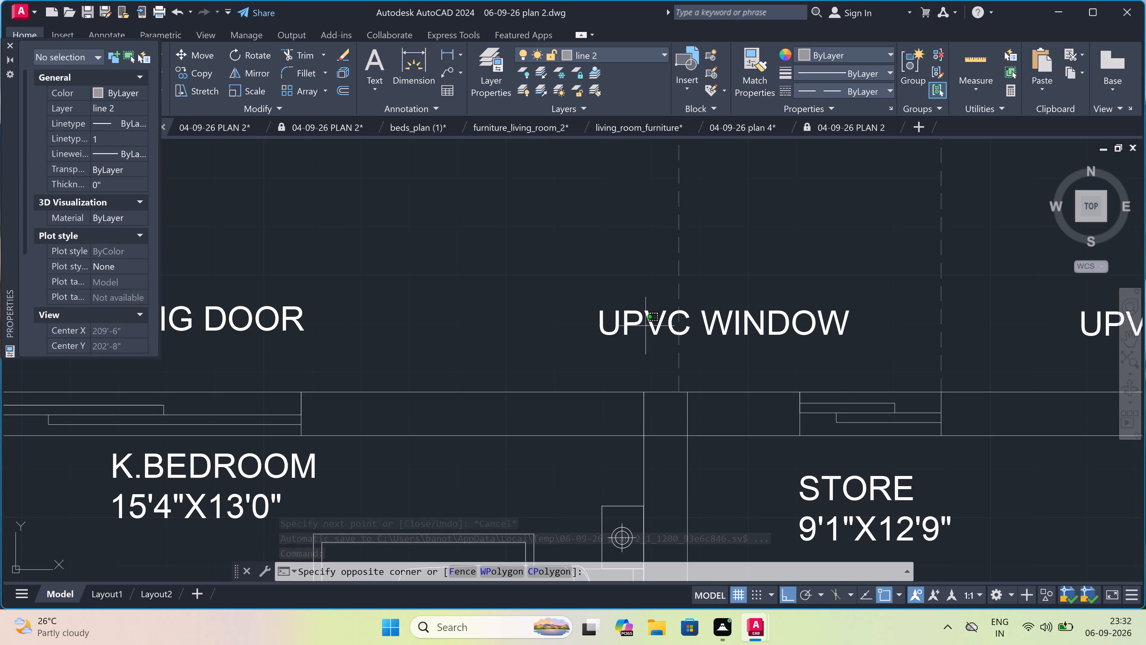
{"action": "left_click", "coordinate": [646, 325]}
{"action": "left_click", "coordinate": [639, 320]}
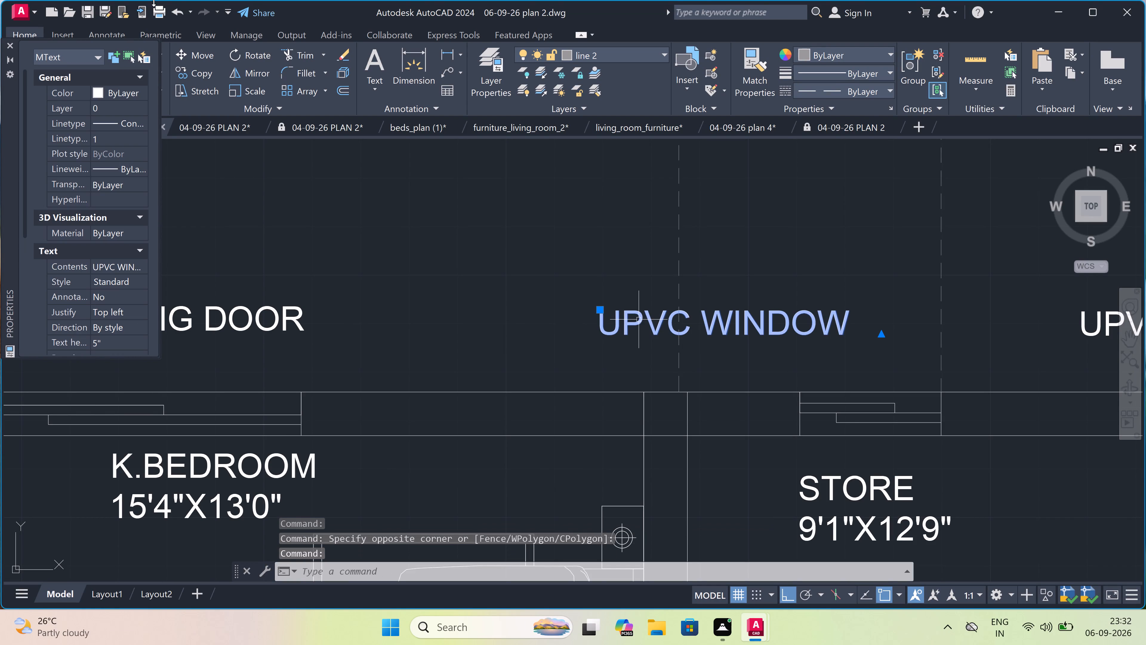
{"action": "left_click", "coordinate": [202, 53]}
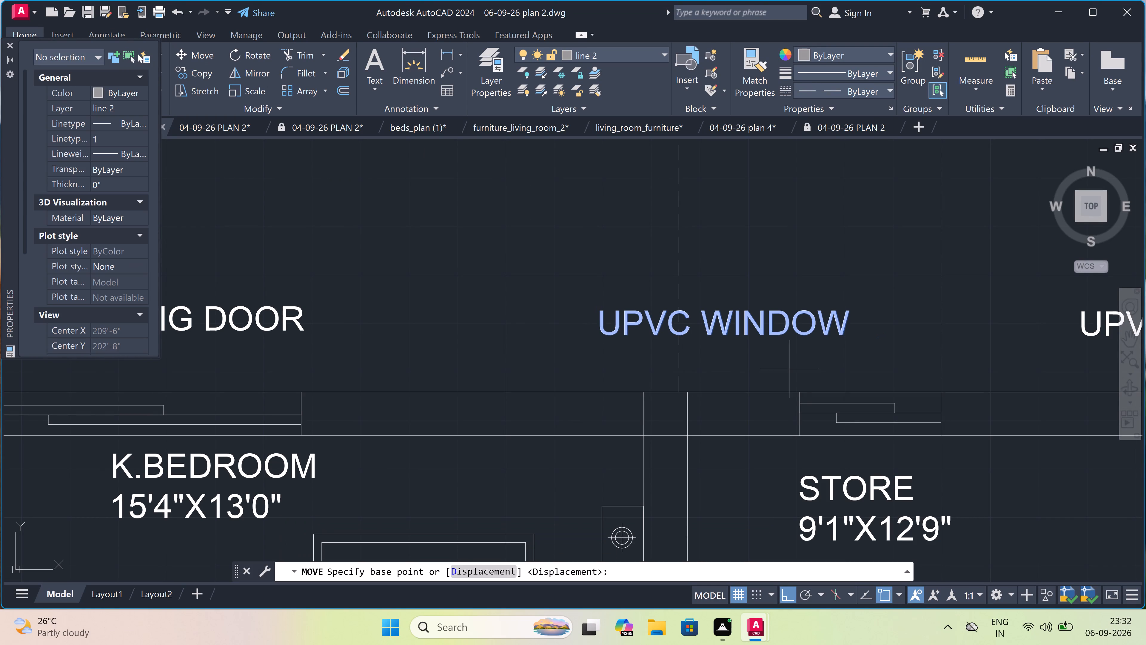
{"action": "left_click", "coordinate": [720, 316]}
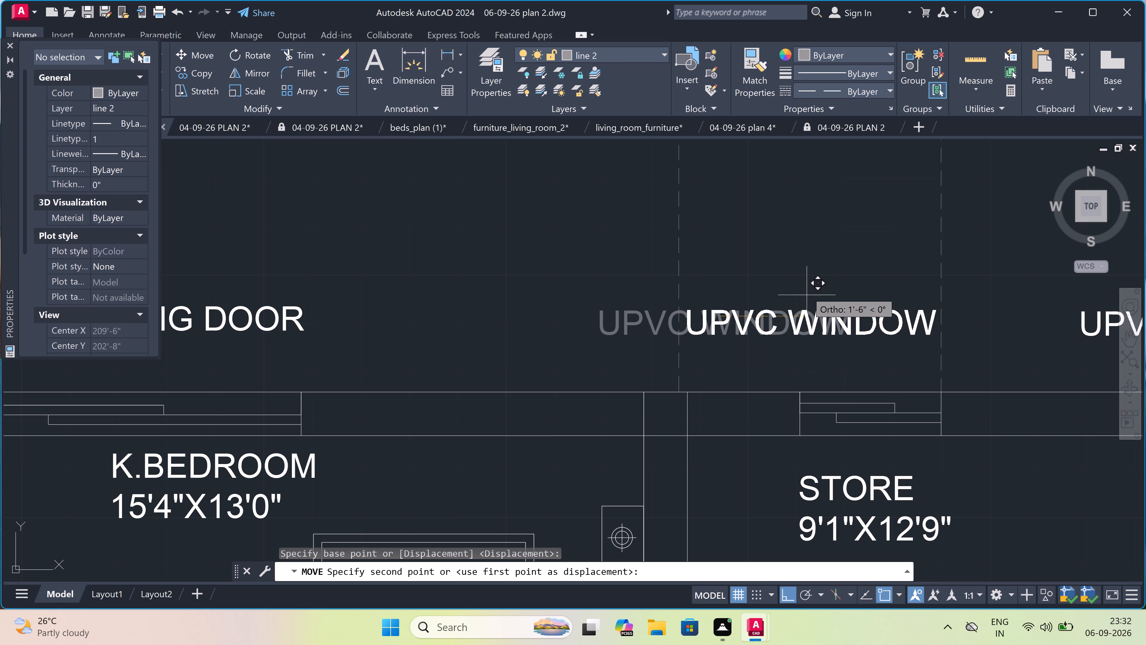
{"action": "key", "text": "F8"}
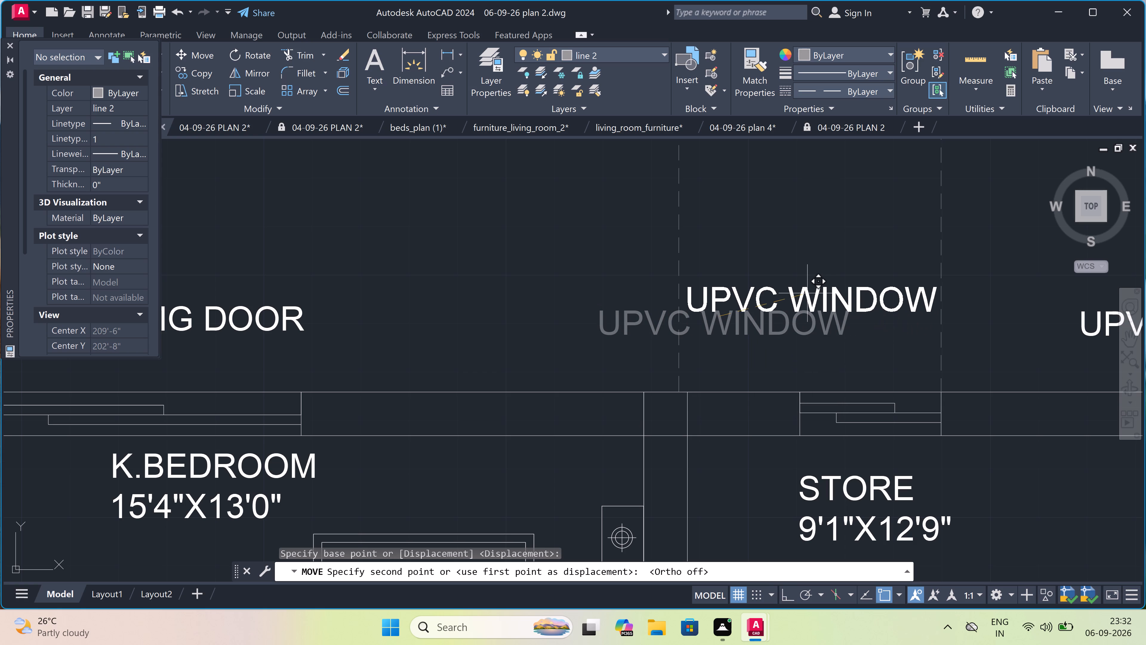
{"action": "left_click", "coordinate": [810, 304]}
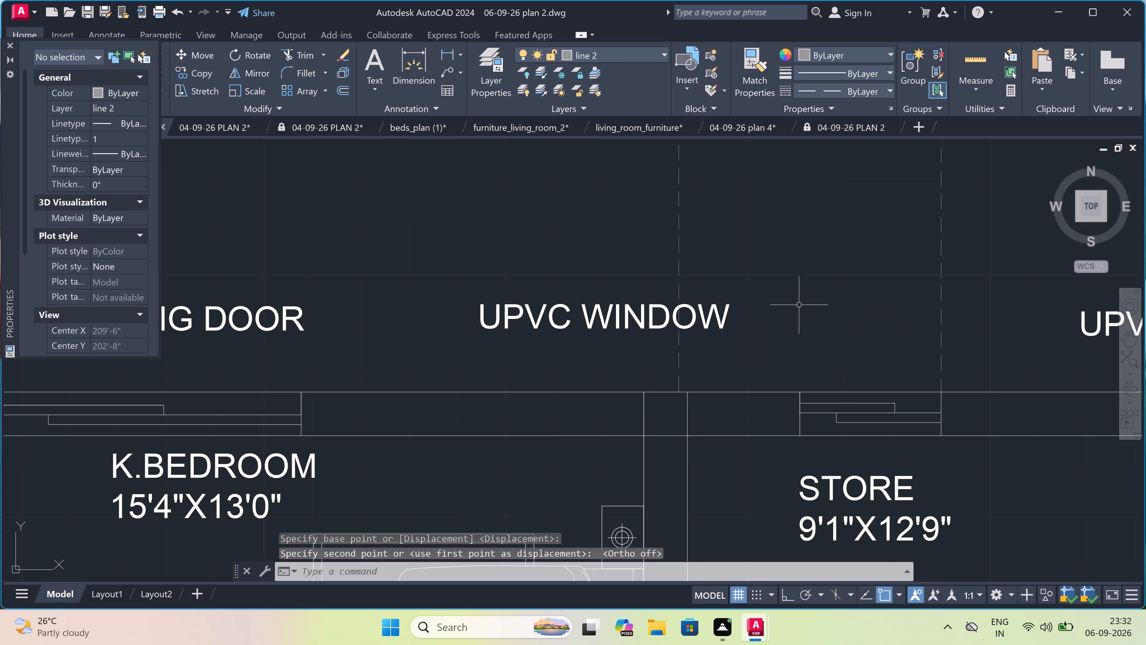
Move the UPVC WINDOW label from above the K.BEDROOM–STORE partition to between the two dashed lines near the STORE window.
{"action": "left_click", "coordinate": [512, 312]}
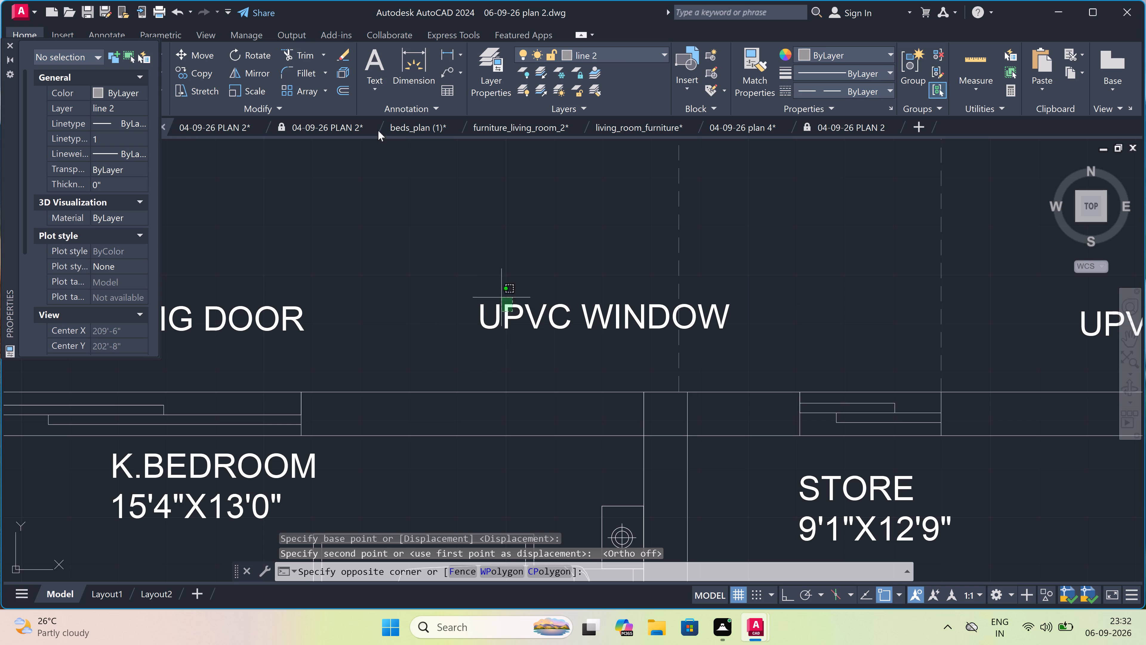
{"action": "left_click", "coordinate": [569, 324]}
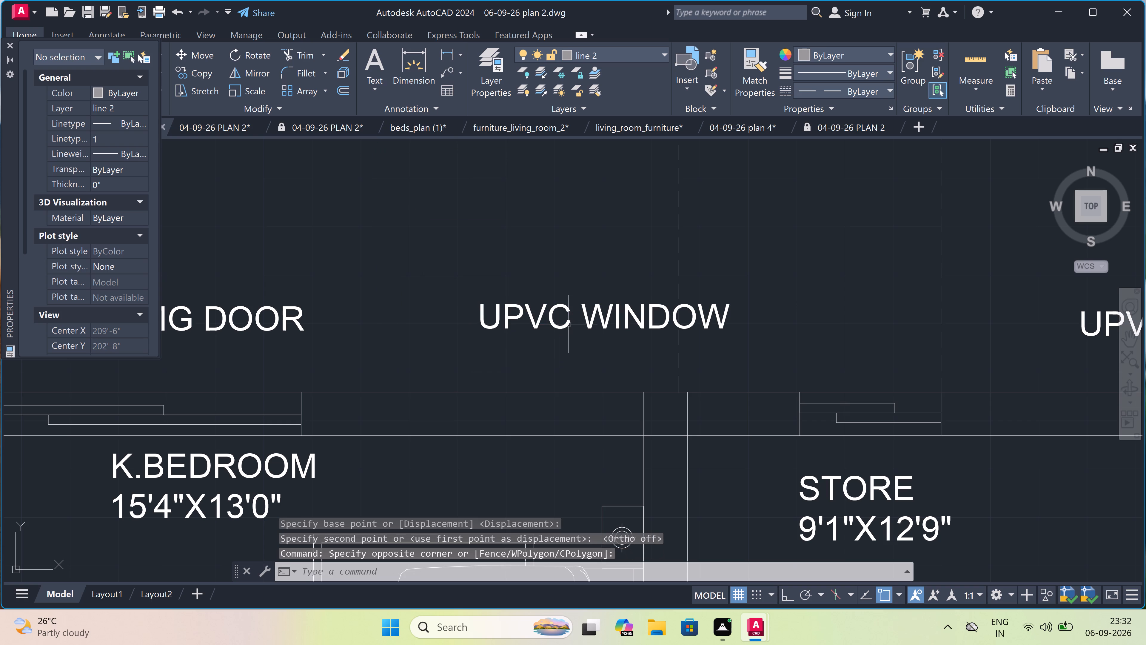
{"action": "left_click", "coordinate": [580, 322]}
{"action": "left_click", "coordinate": [580, 320]}
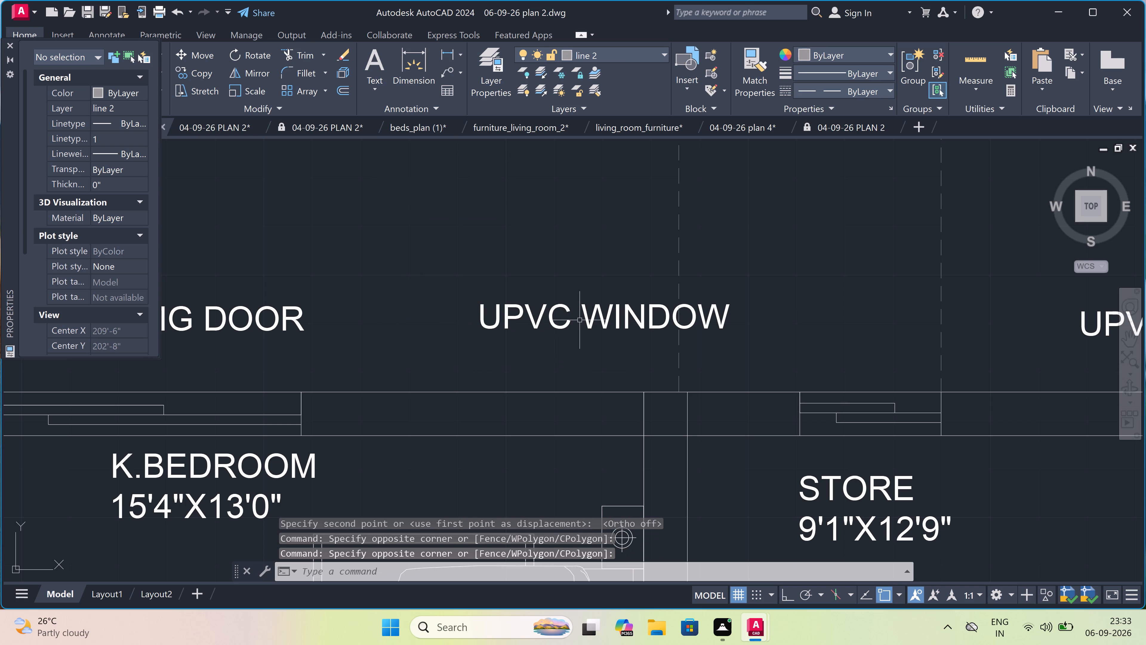
{"action": "left_click", "coordinate": [541, 321]}
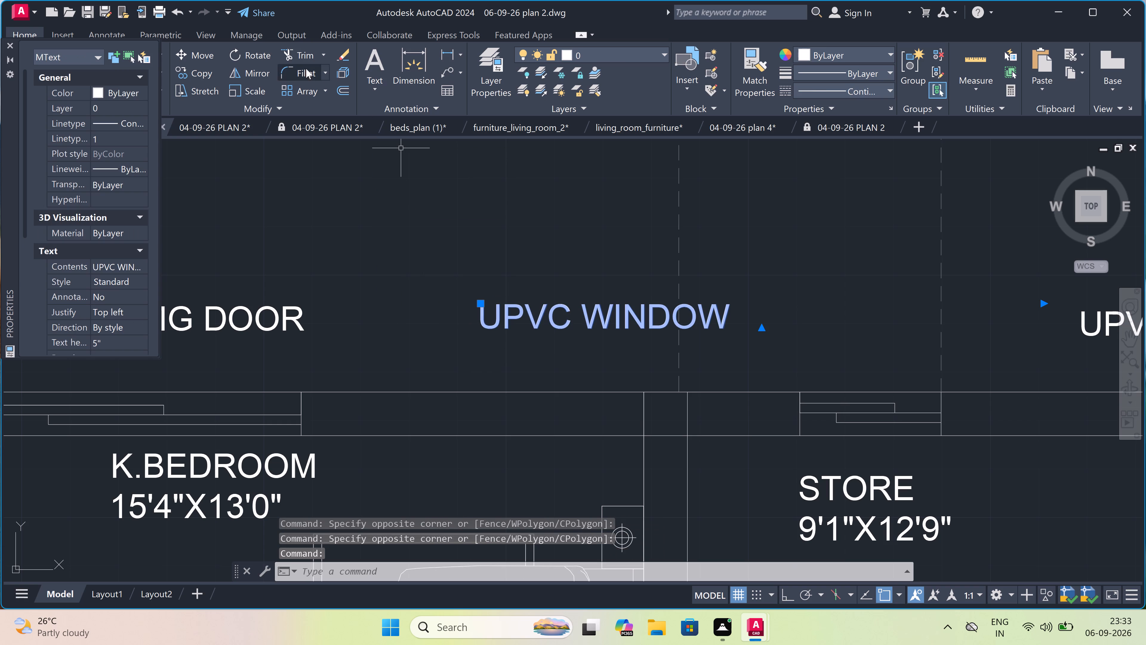
{"action": "left_click", "coordinate": [203, 56]}
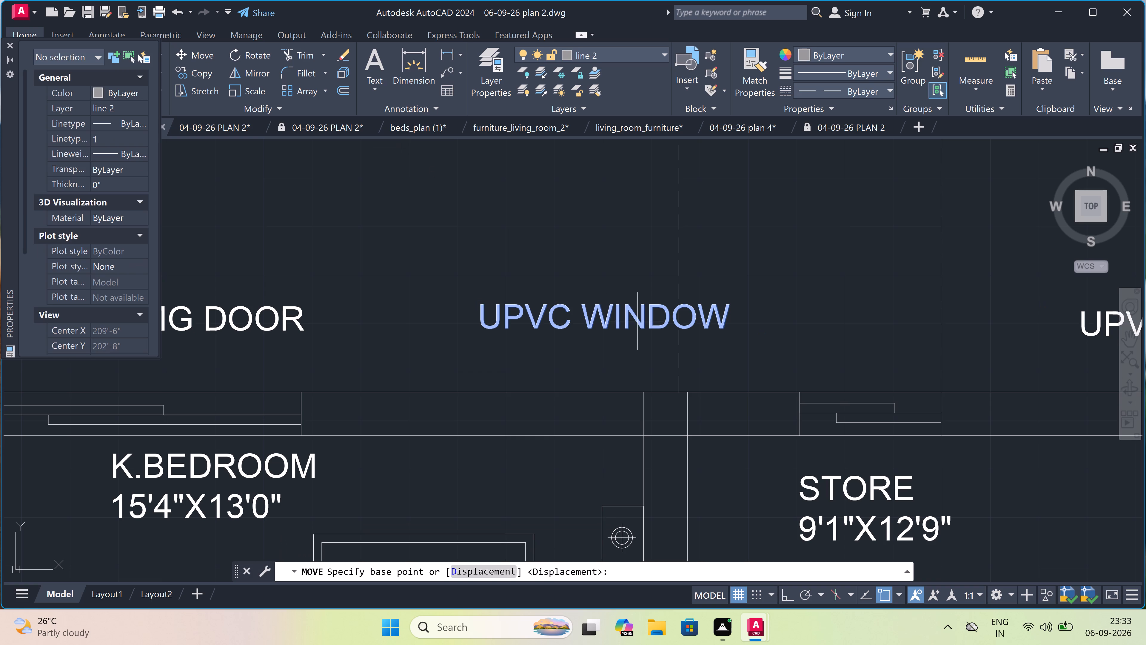
{"action": "left_click_drag", "start_coordinate": [629, 313], "coordinate": [633, 314]}
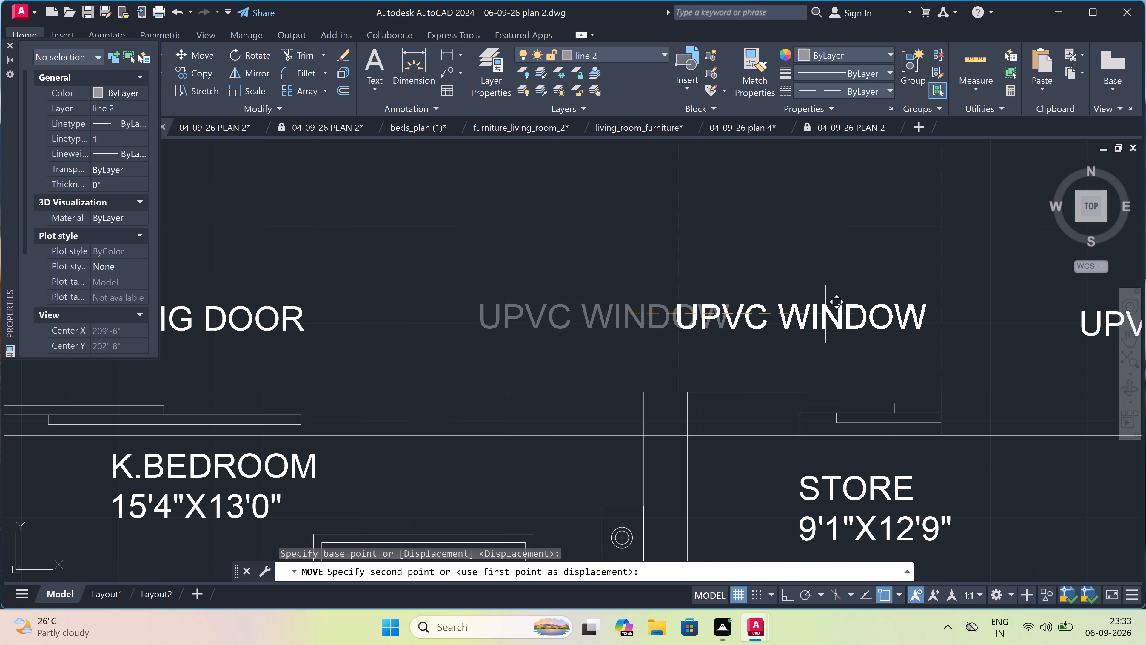
{"action": "left_click", "coordinate": [832, 313]}
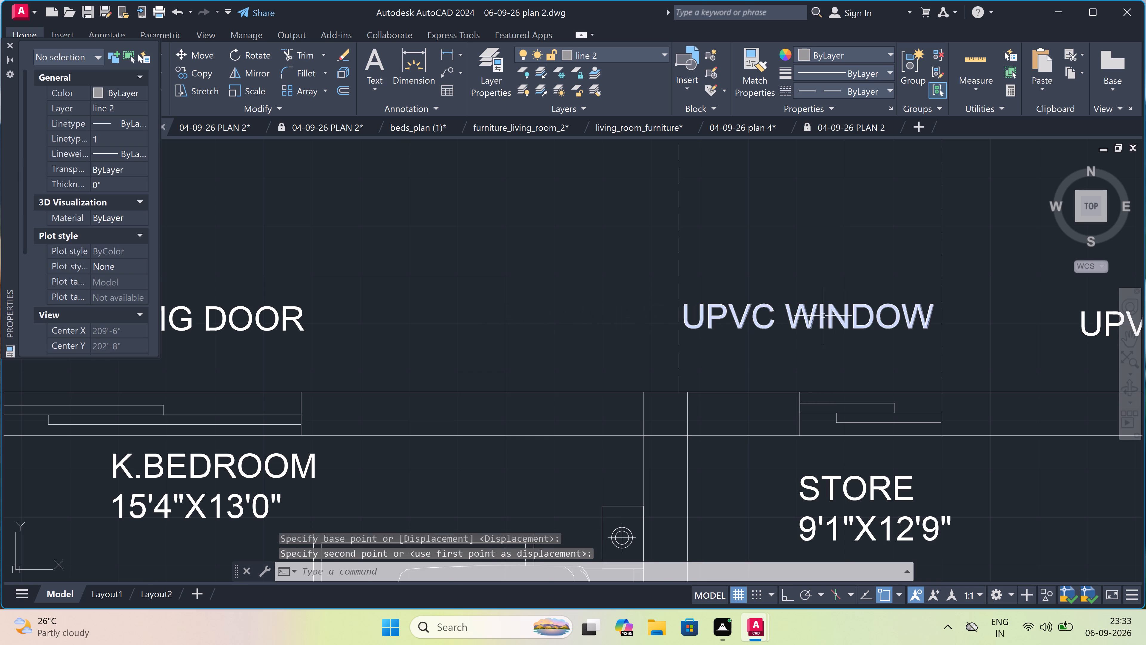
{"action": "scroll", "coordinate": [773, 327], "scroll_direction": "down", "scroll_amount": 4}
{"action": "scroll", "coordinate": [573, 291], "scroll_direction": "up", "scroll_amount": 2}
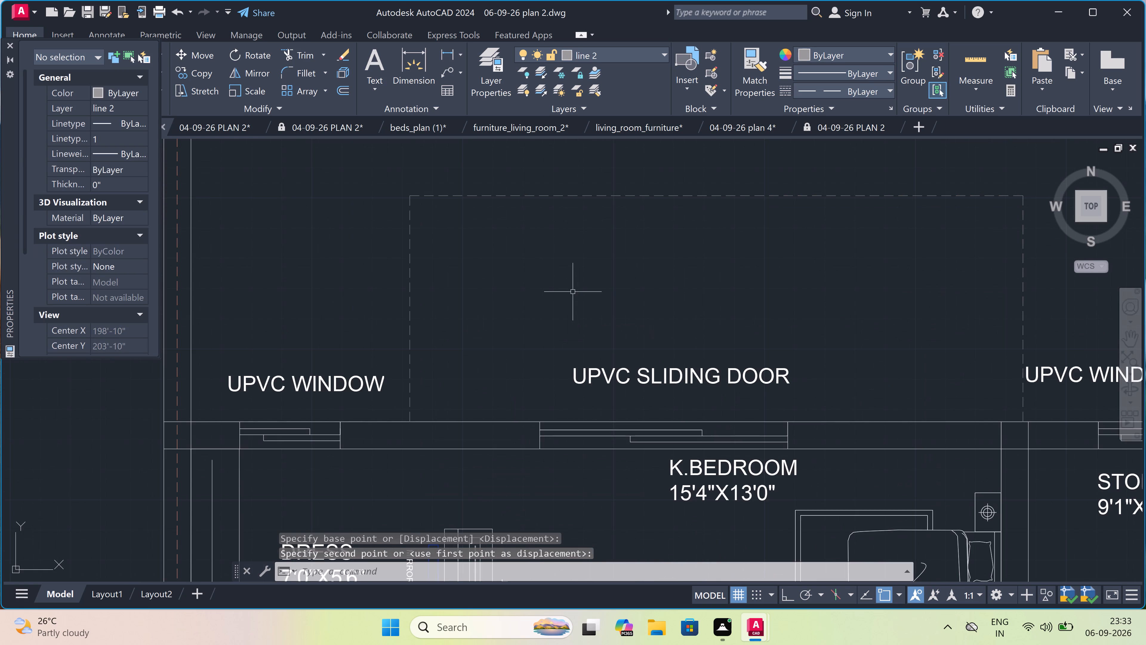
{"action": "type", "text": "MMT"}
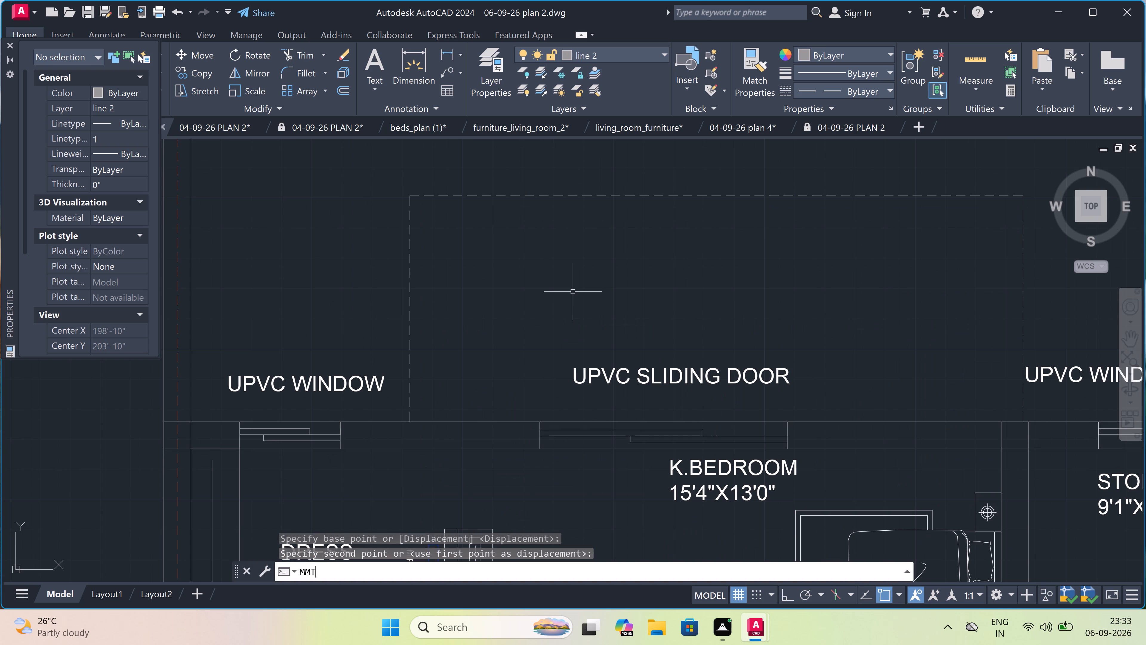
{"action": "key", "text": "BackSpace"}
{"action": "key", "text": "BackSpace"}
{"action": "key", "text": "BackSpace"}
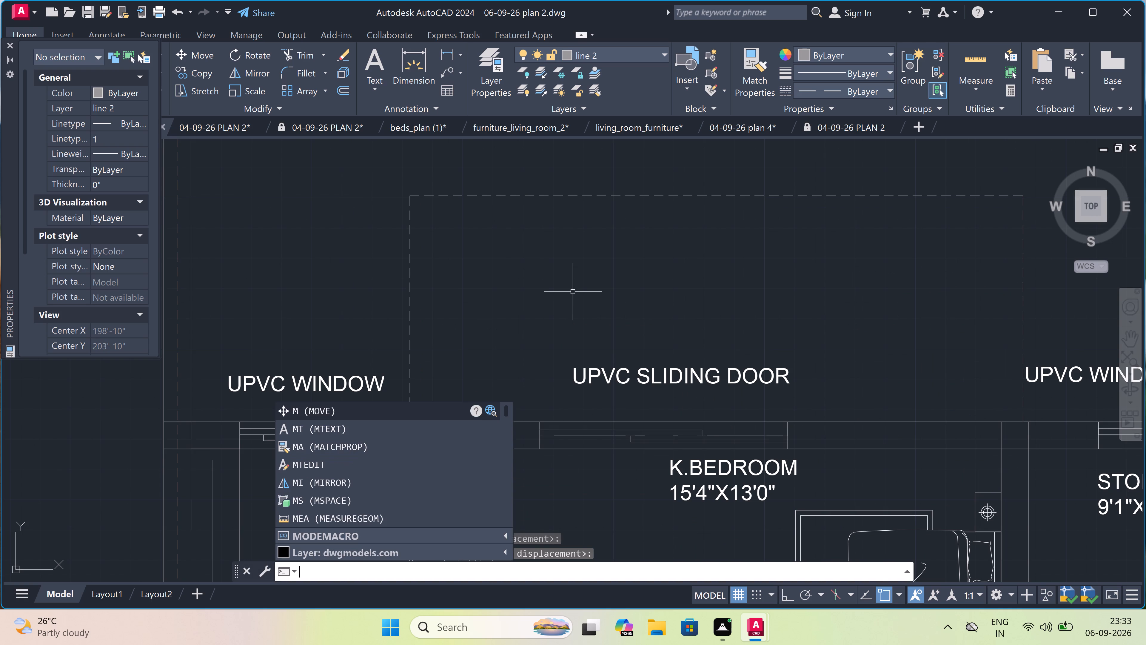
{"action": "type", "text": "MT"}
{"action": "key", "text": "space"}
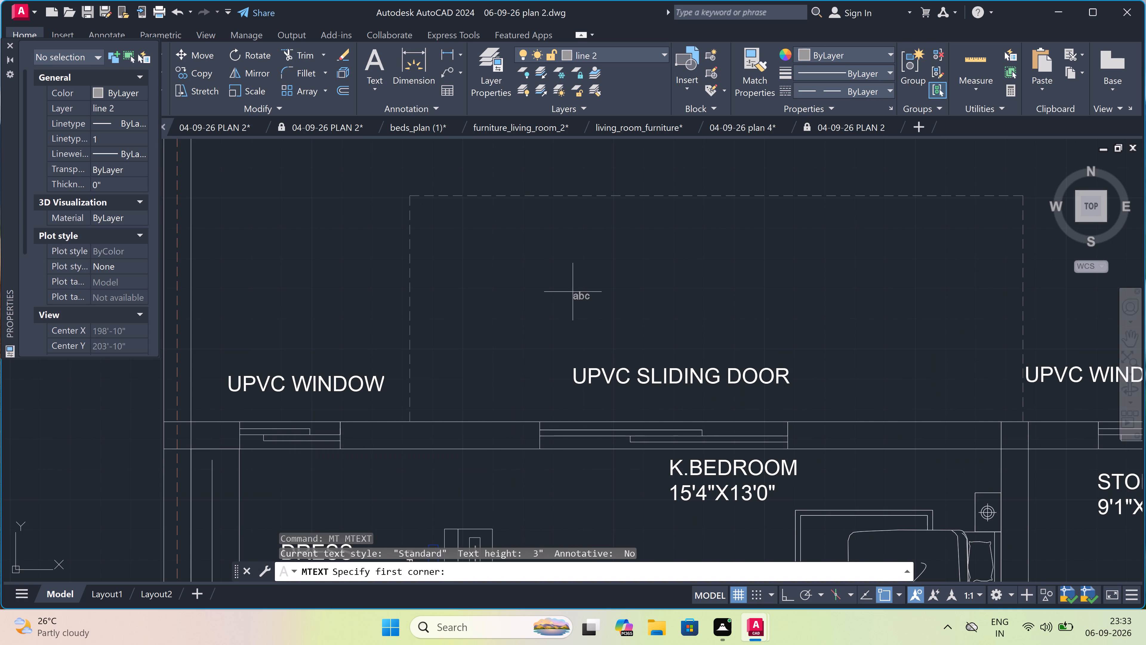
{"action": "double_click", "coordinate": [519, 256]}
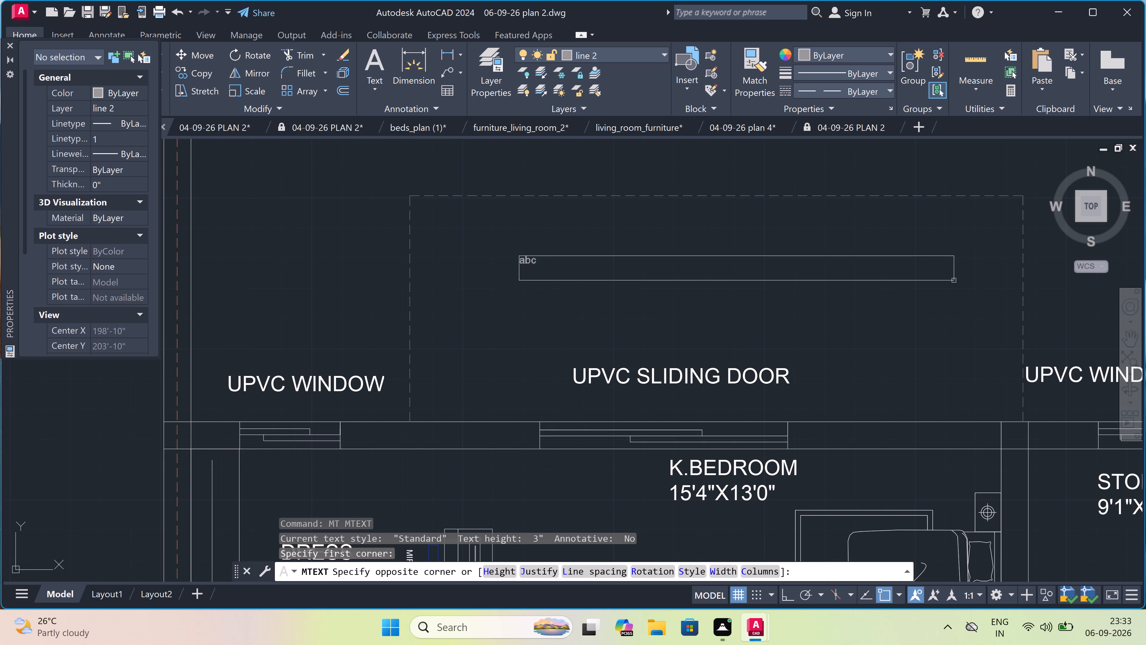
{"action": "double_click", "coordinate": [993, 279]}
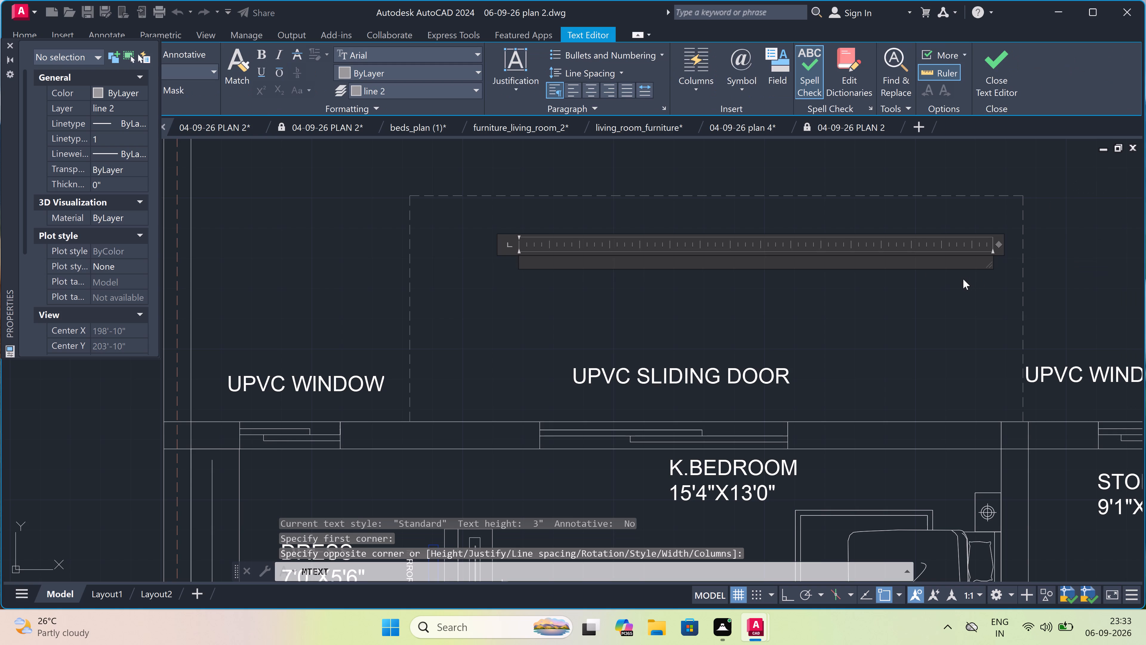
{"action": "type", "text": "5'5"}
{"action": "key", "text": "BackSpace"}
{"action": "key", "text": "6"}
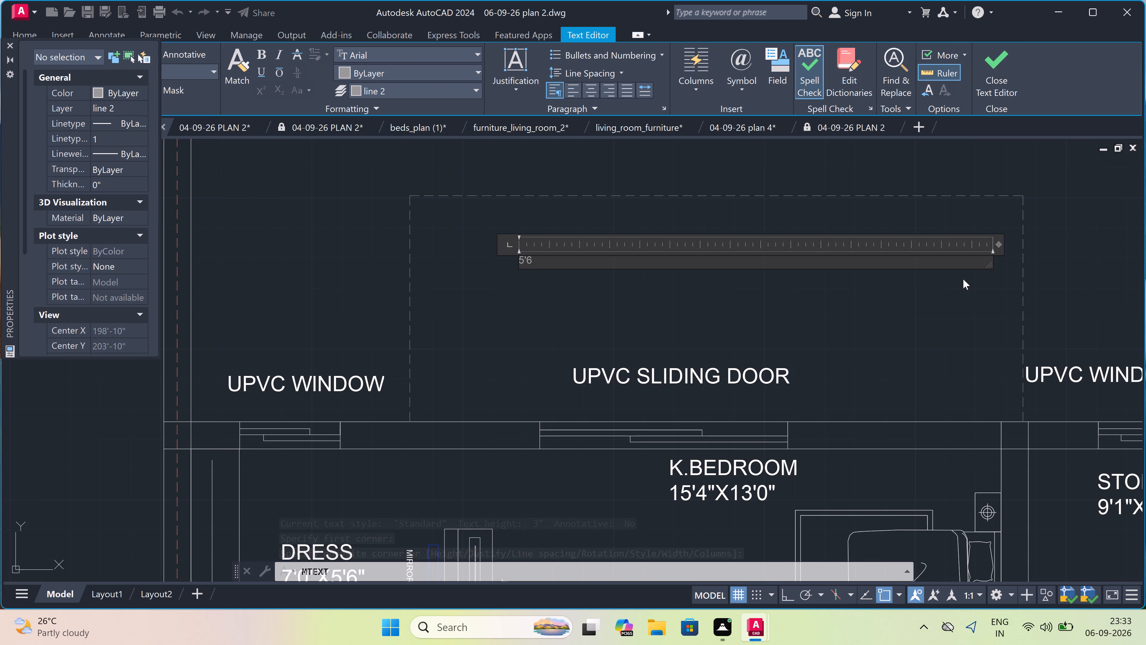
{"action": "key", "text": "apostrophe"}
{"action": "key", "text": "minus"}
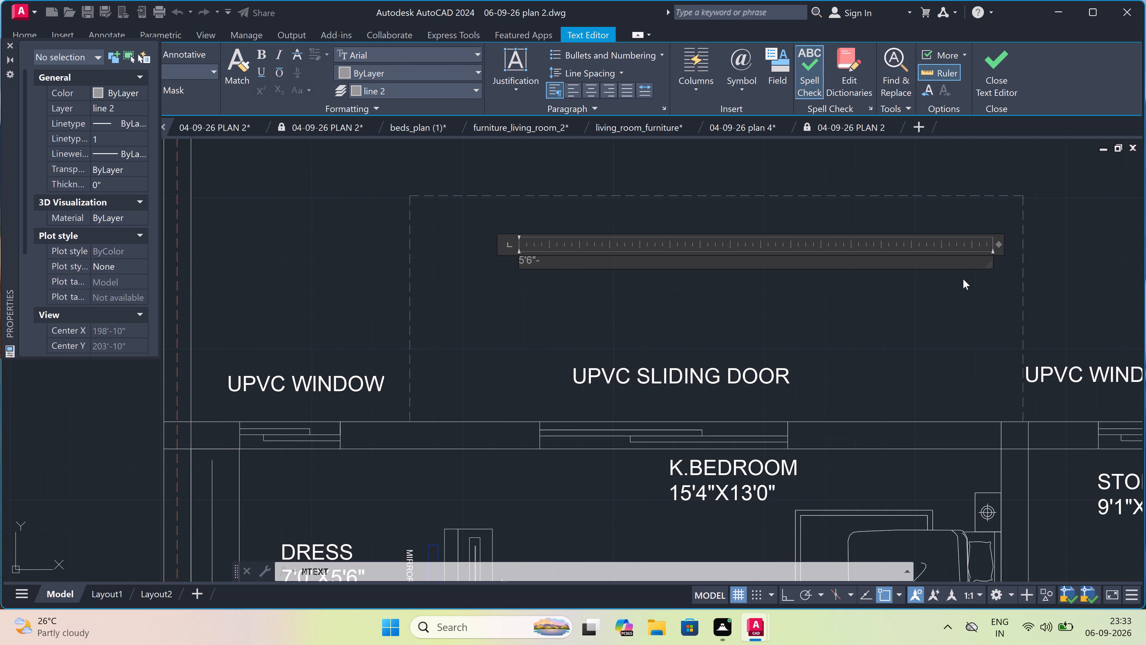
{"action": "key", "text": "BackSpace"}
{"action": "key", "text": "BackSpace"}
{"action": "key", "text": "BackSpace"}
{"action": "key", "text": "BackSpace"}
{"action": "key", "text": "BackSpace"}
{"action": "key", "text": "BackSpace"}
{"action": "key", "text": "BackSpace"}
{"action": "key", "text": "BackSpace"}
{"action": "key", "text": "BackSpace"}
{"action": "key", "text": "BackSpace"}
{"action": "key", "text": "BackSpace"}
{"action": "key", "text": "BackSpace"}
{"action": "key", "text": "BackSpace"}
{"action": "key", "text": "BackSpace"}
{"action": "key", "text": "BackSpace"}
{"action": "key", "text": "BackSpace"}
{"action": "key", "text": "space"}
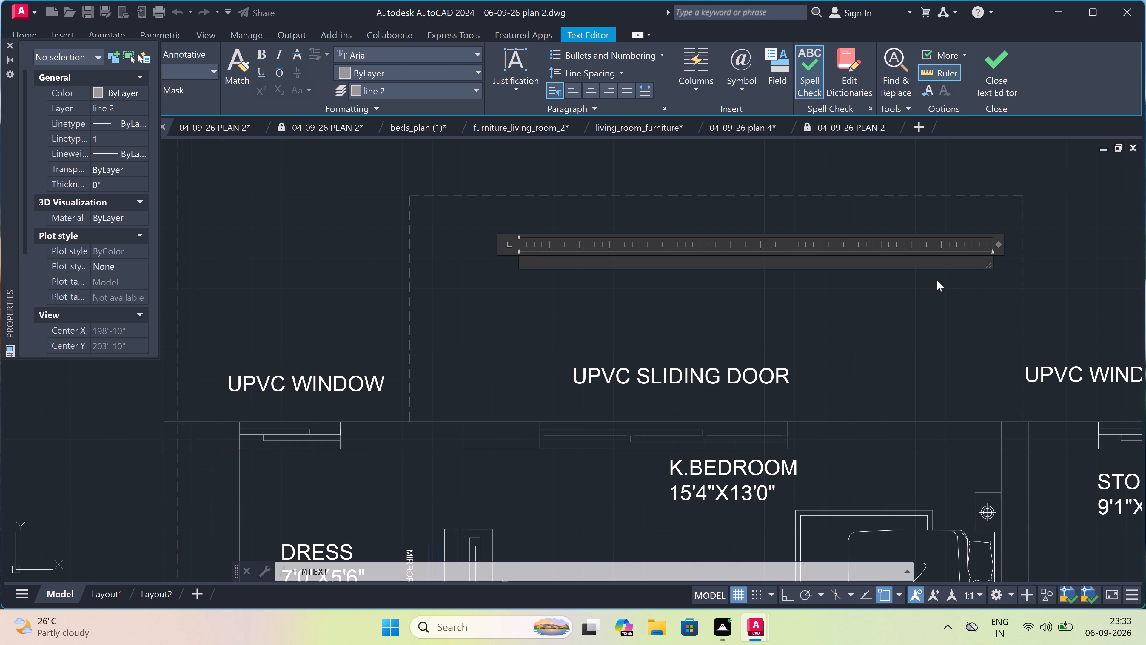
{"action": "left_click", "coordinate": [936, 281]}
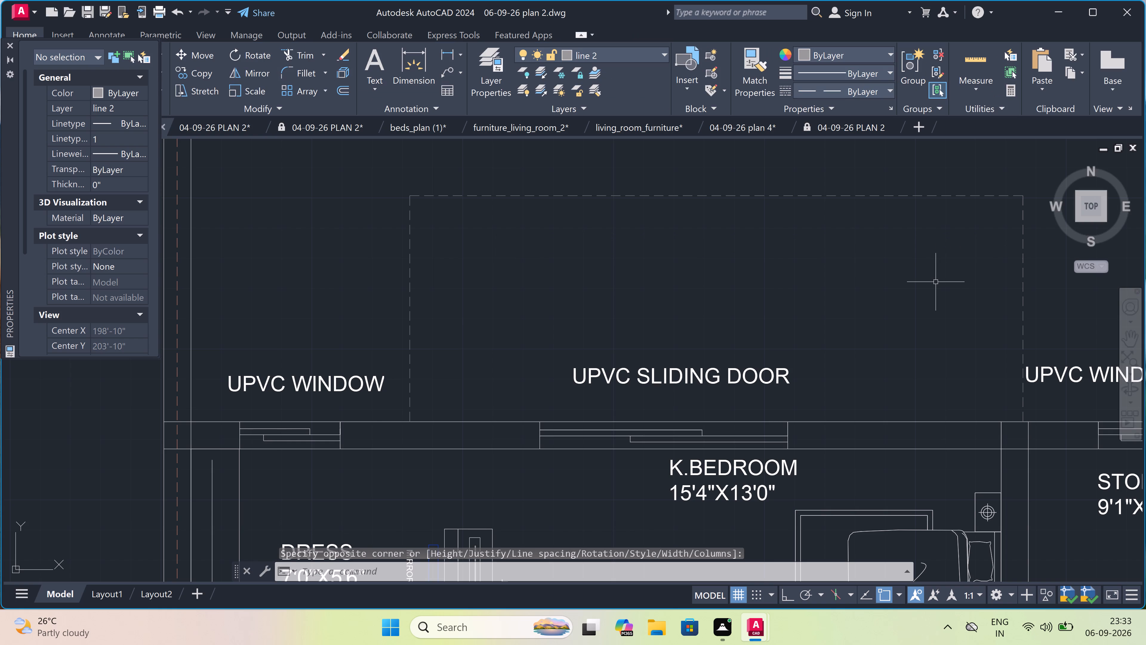
On layer 0, add multiline text 5'6" WIDE BALCONY ABOVE inside K.BEDROOM's dashed outline, above the UPVC SLIDING DOOR label.
{"action": "left_click", "coordinate": [620, 56]}
{"action": "left_click", "coordinate": [611, 74]}
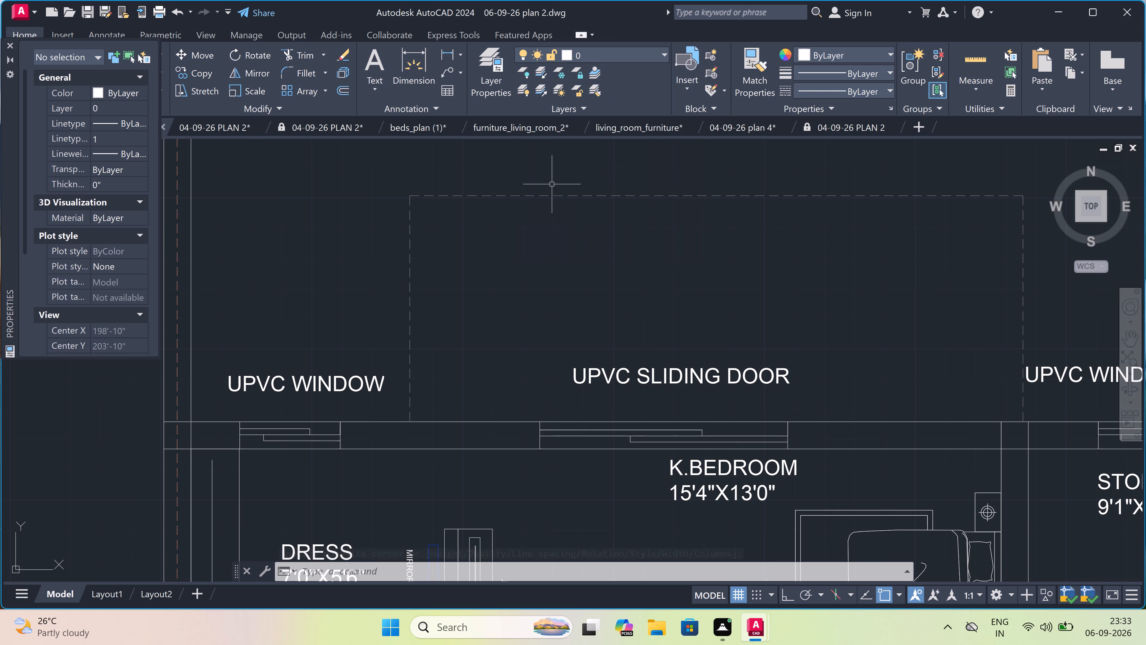
{"action": "type", "text": "MT"}
{"action": "key", "text": "space"}
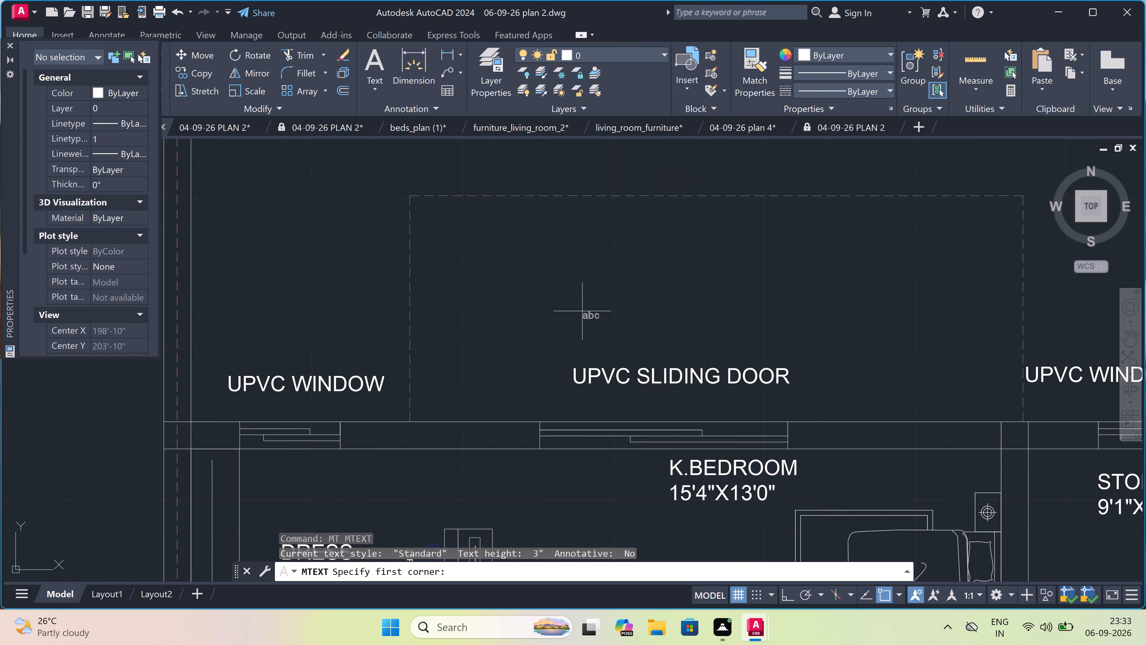
{"action": "left_click", "coordinate": [534, 274]}
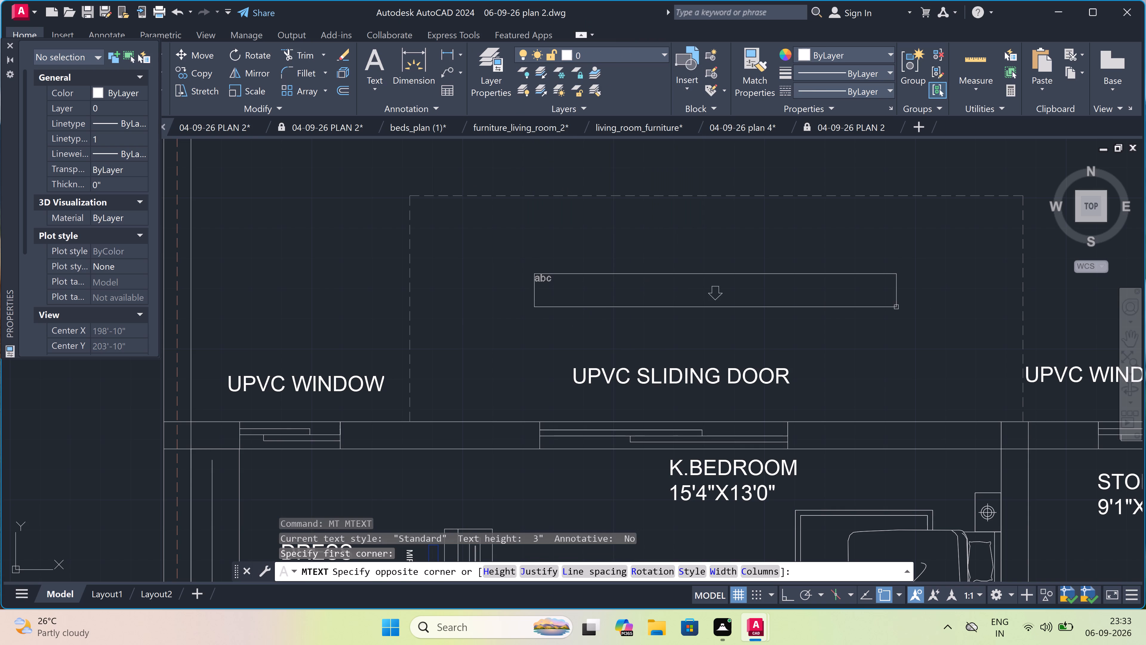
{"action": "left_click", "coordinate": [973, 298]}
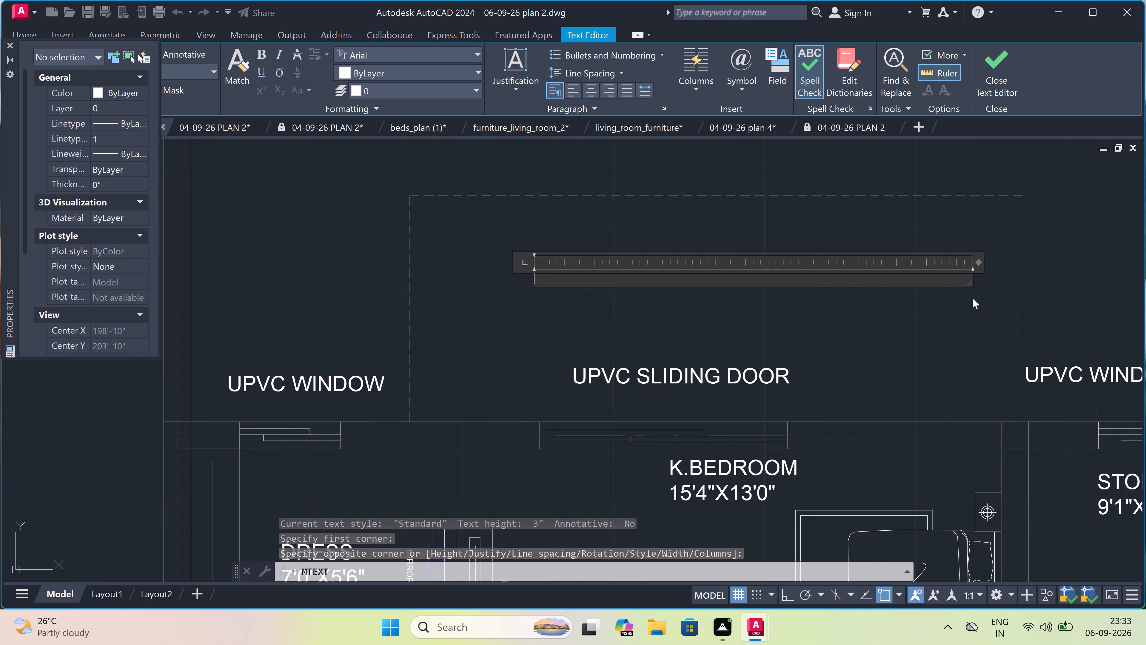
{"action": "key", "text": "5"}
{"action": "type", "text": "'5"}
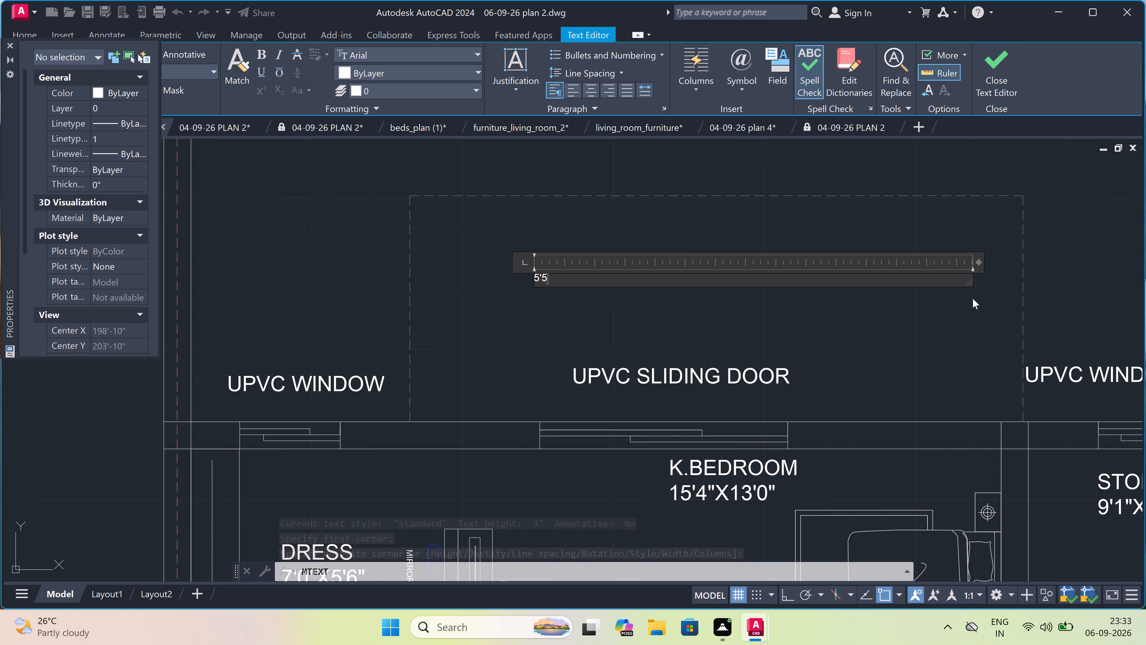
{"action": "key", "text": "BackSpace"}
{"action": "key", "text": "6"}
{"action": "key", "text": "shift+quotedbl"}
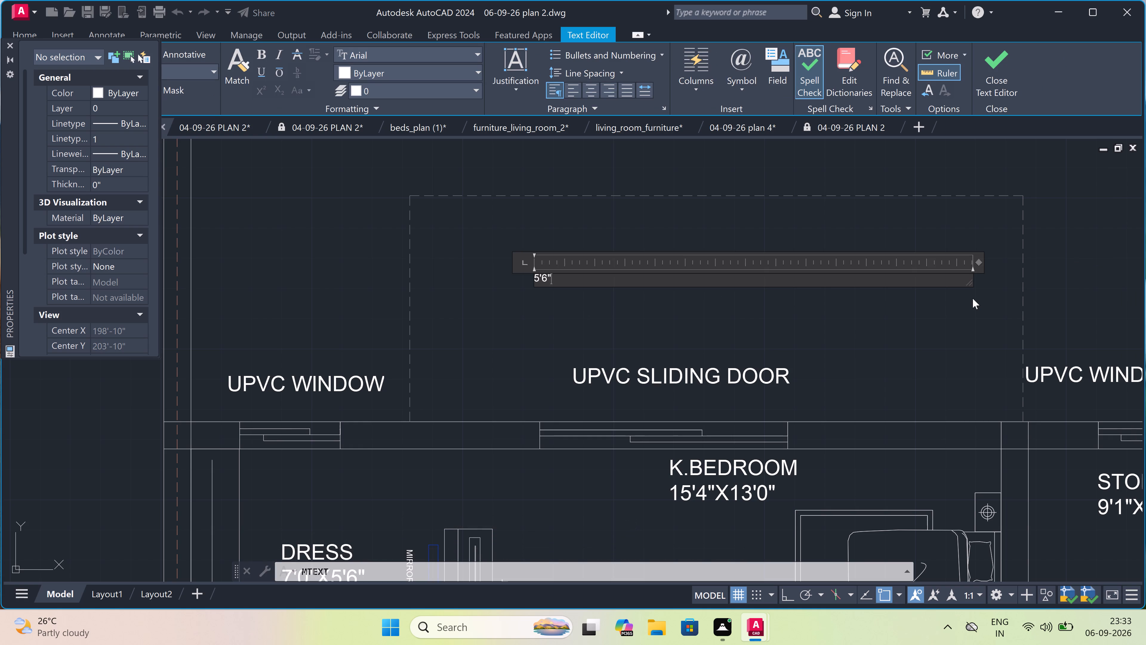
{"action": "key", "text": "minus"}
{"action": "key", "text": "BackSpace"}
{"action": "key", "text": "space"}
{"action": "type", "text": "WIDE"}
{"action": "key", "text": "space"}
{"action": "type", "text": "BALCONY"}
{"action": "key", "text": "space"}
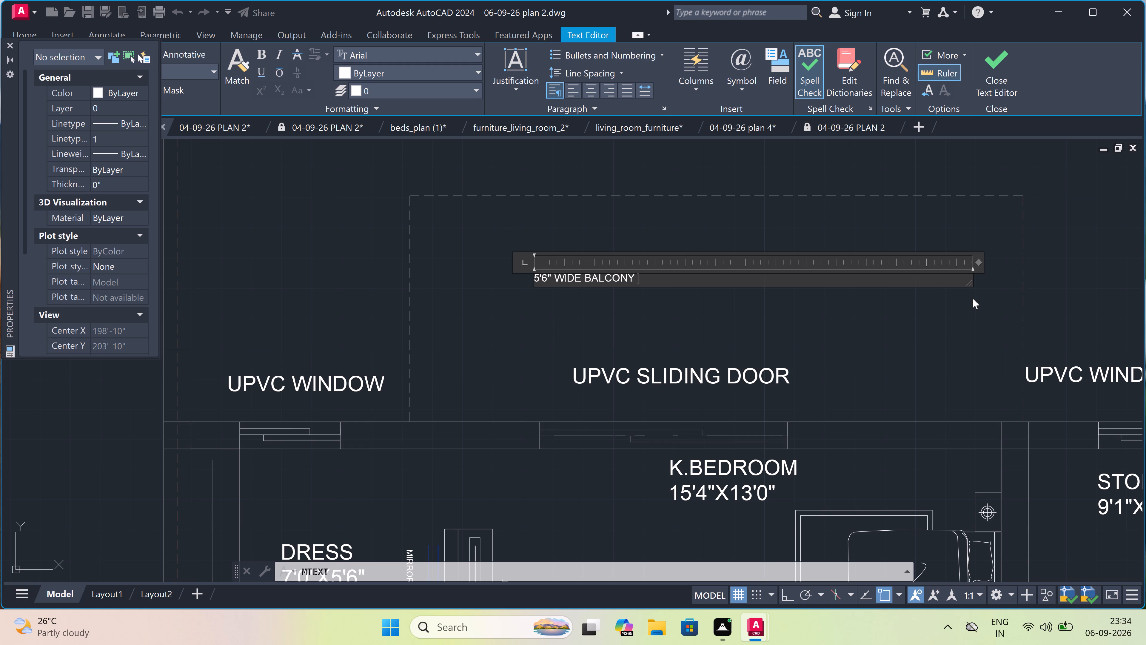
{"action": "type", "text": "ABOV"}
{"action": "key", "text": "e"}
{"action": "left_click", "coordinate": [448, 306]}
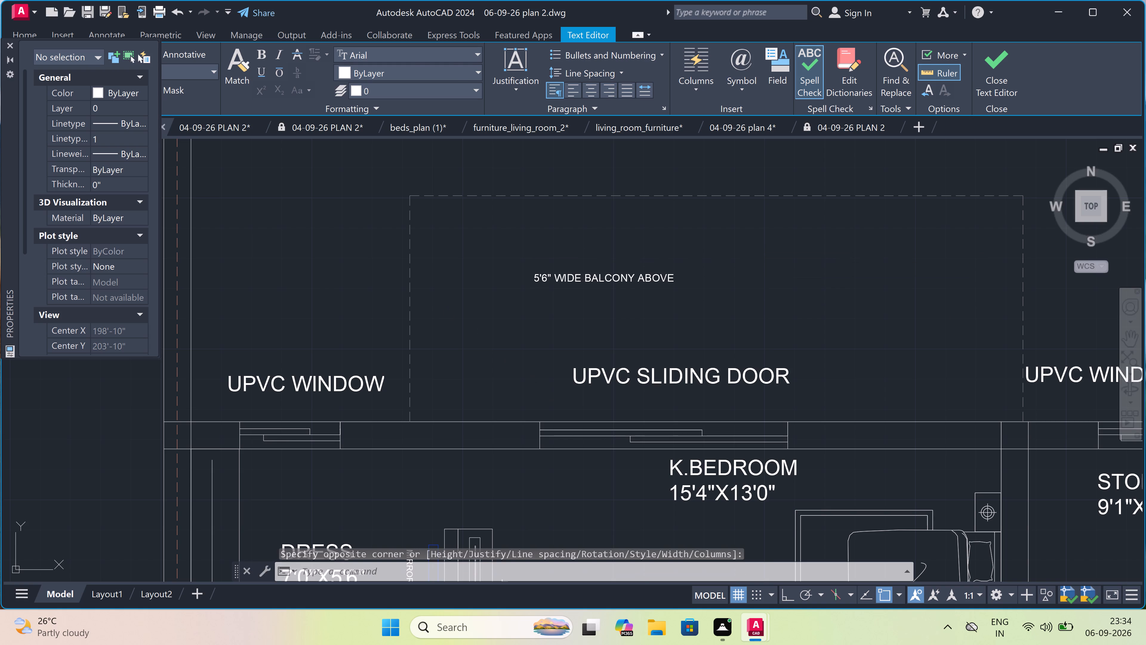
Set the text height of the 5'6" WIDE BALCONY ABOVE note to 5".
{"action": "left_click", "coordinate": [538, 277]}
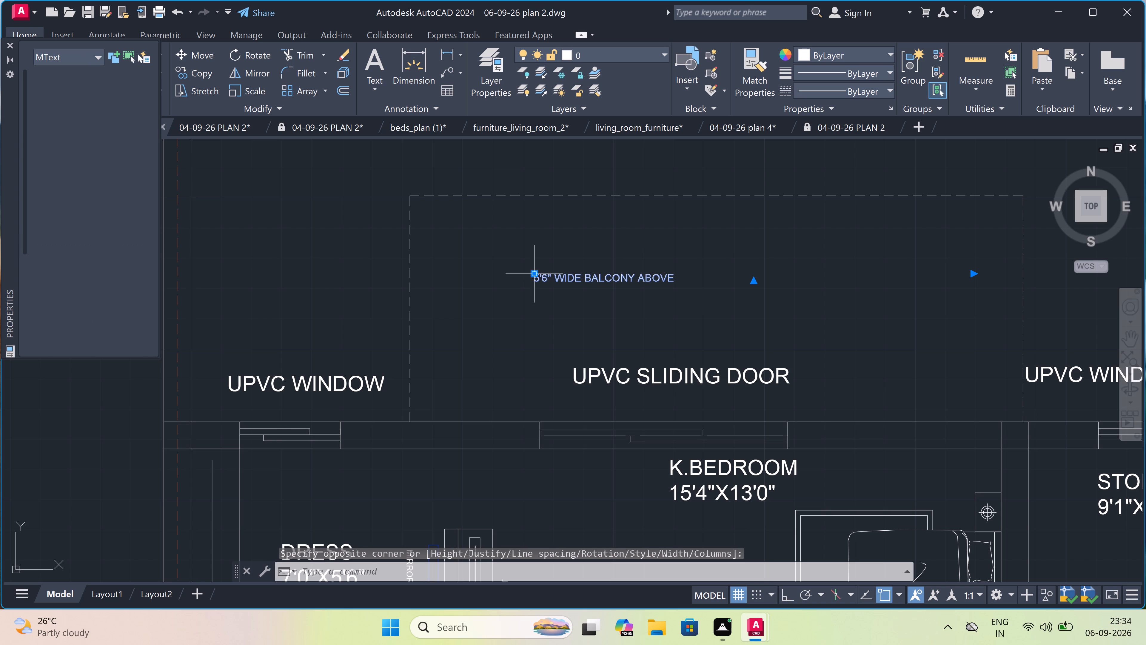
{"action": "left_click", "coordinate": [115, 339]}
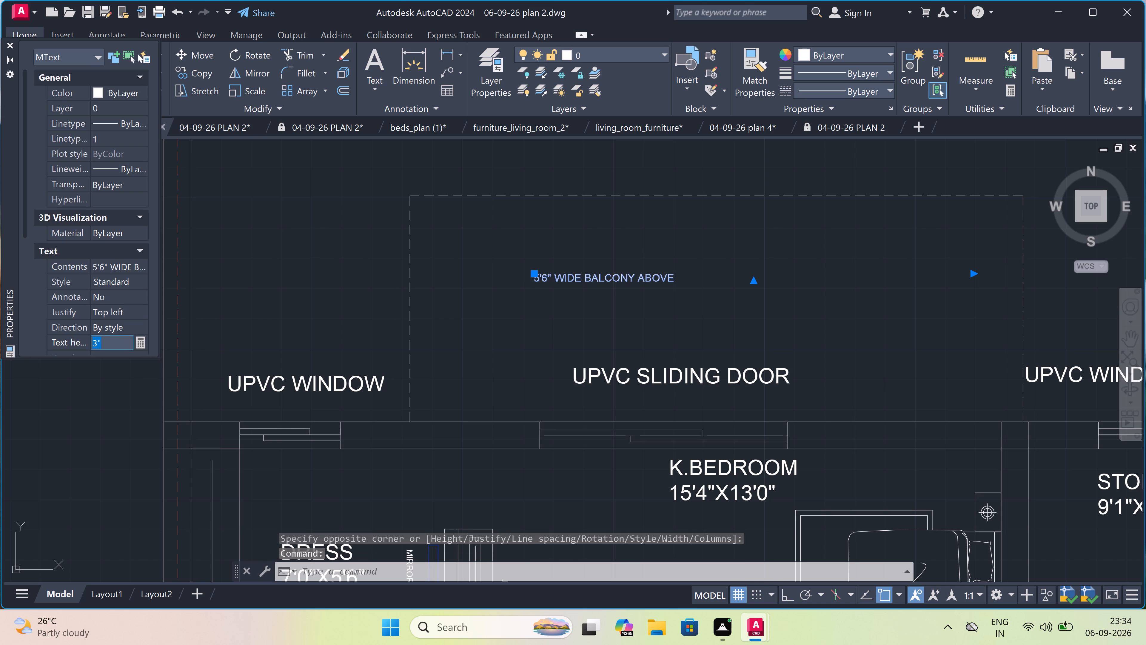
{"action": "key", "text": "BackSpace"}
{"action": "key", "text": "5"}
{"action": "key", "text": "shift+quotedbl"}
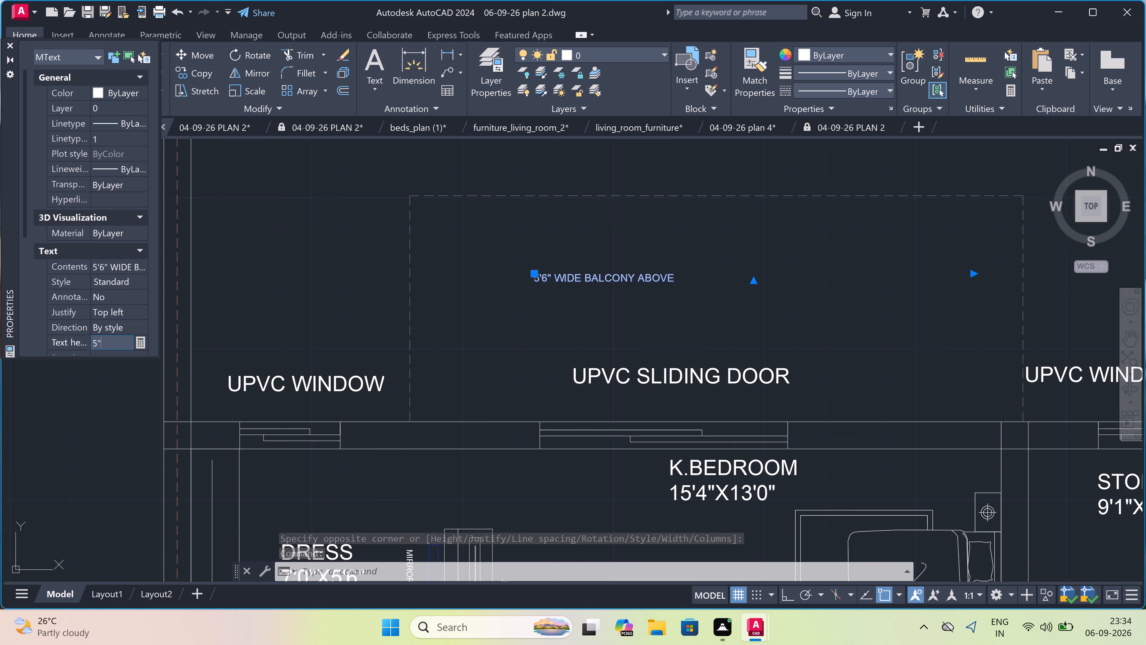
{"action": "left_click", "coordinate": [292, 300]}
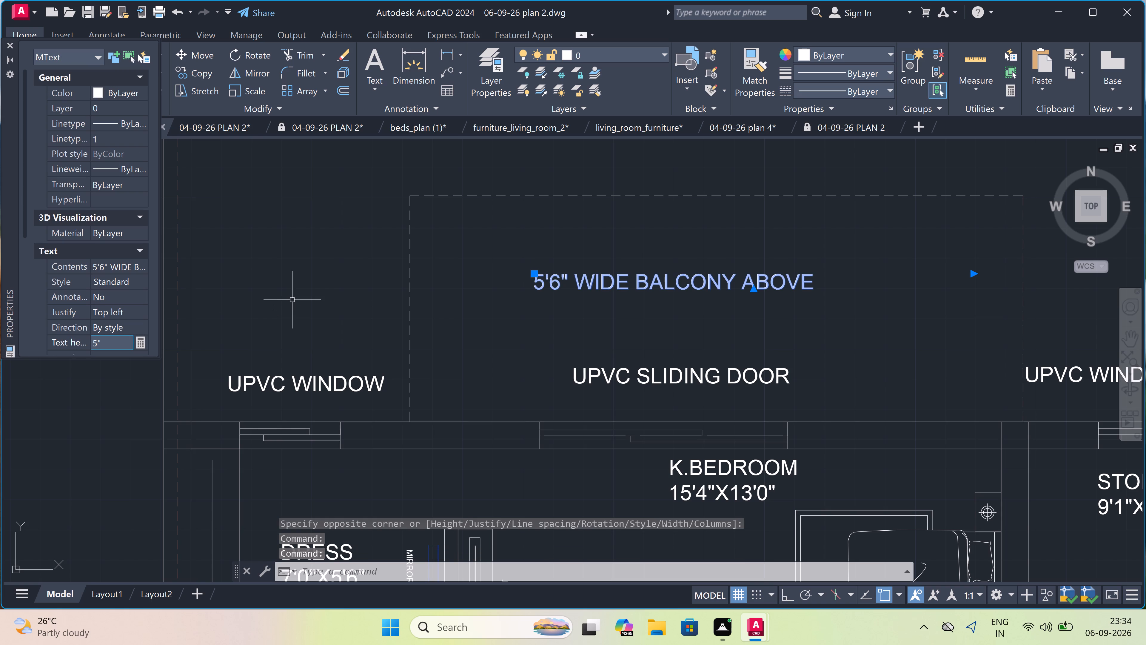
{"action": "key", "text": "Escape"}
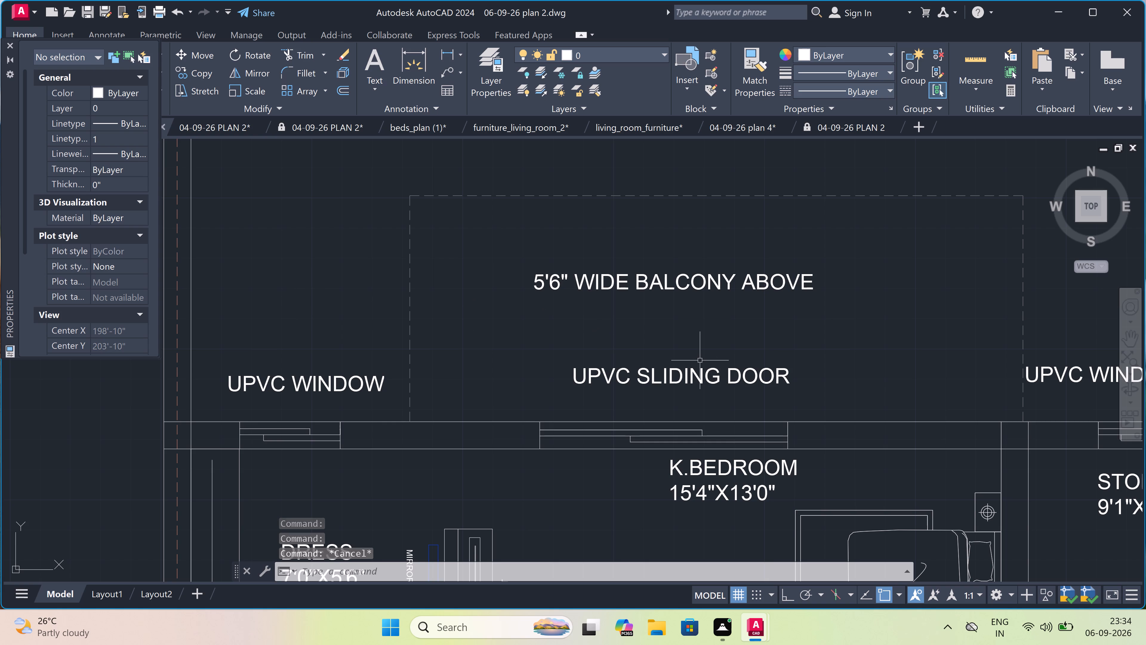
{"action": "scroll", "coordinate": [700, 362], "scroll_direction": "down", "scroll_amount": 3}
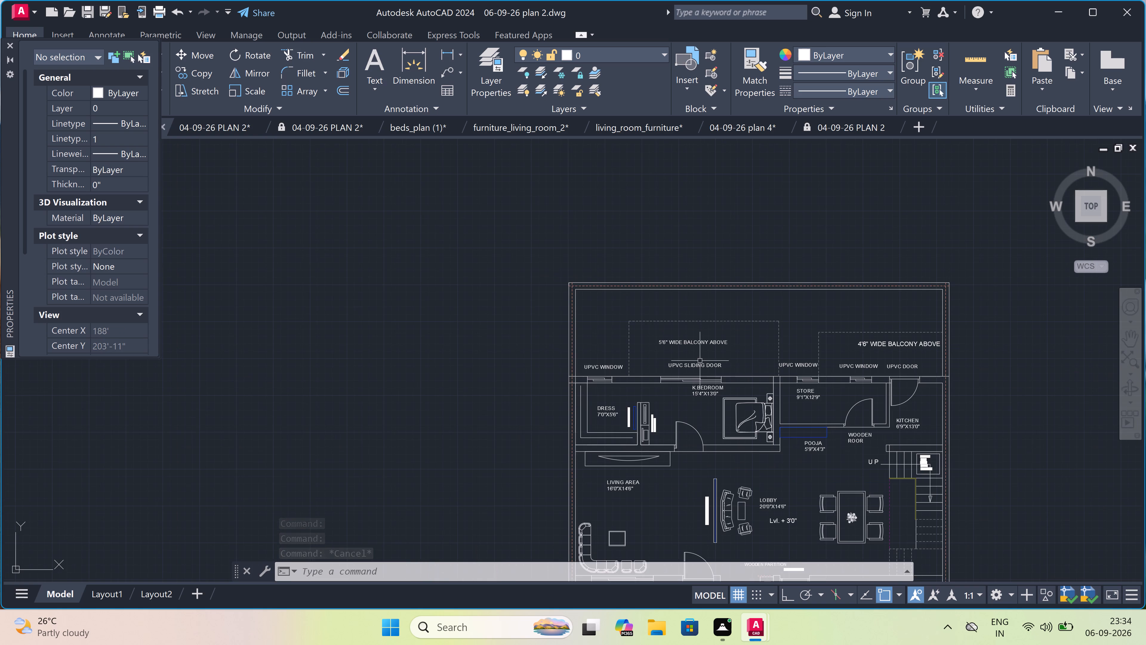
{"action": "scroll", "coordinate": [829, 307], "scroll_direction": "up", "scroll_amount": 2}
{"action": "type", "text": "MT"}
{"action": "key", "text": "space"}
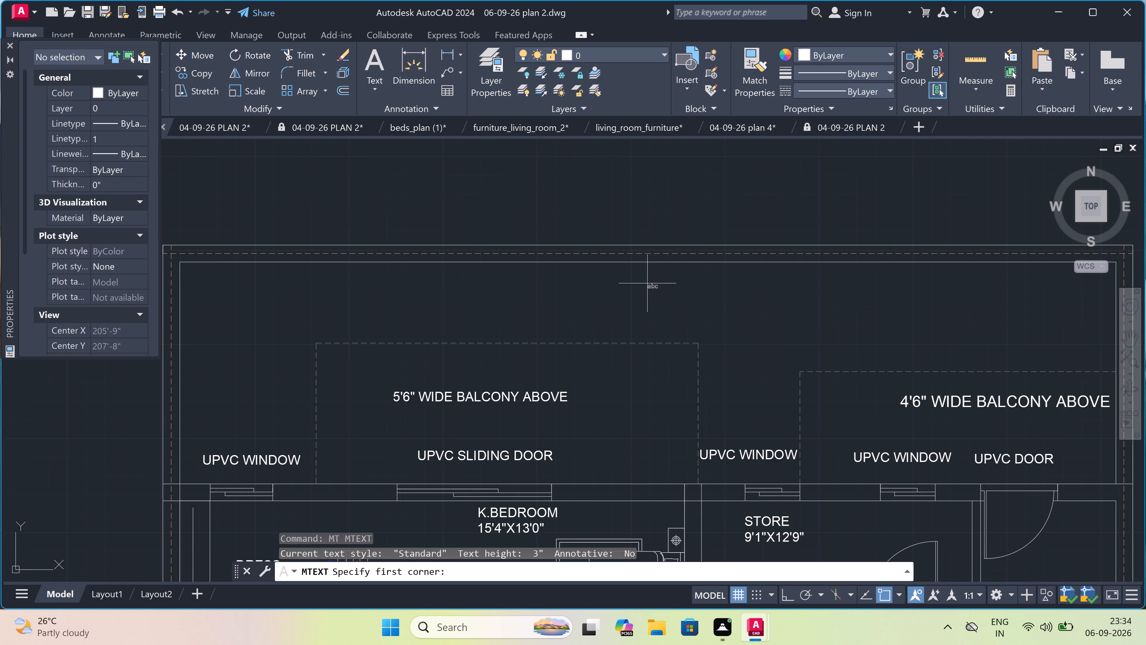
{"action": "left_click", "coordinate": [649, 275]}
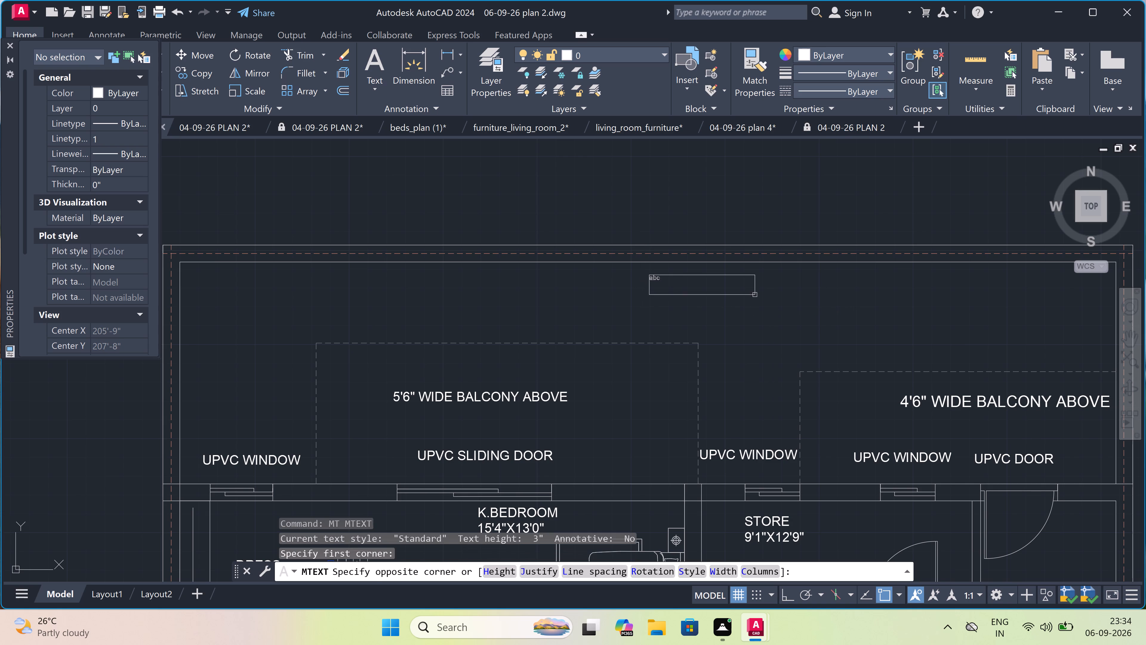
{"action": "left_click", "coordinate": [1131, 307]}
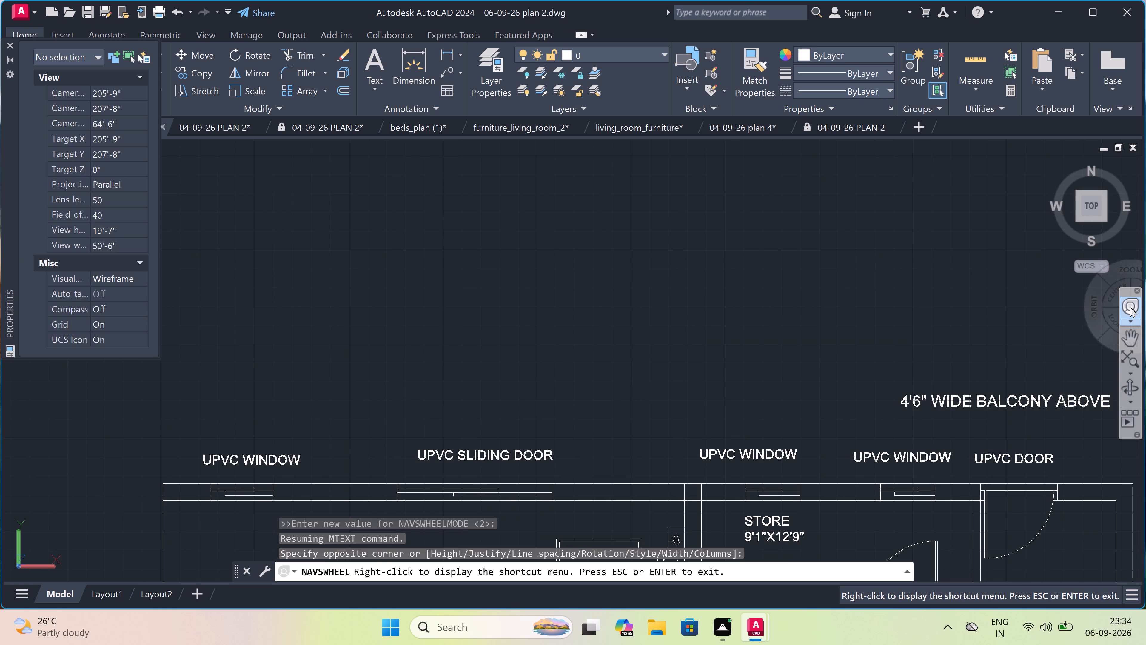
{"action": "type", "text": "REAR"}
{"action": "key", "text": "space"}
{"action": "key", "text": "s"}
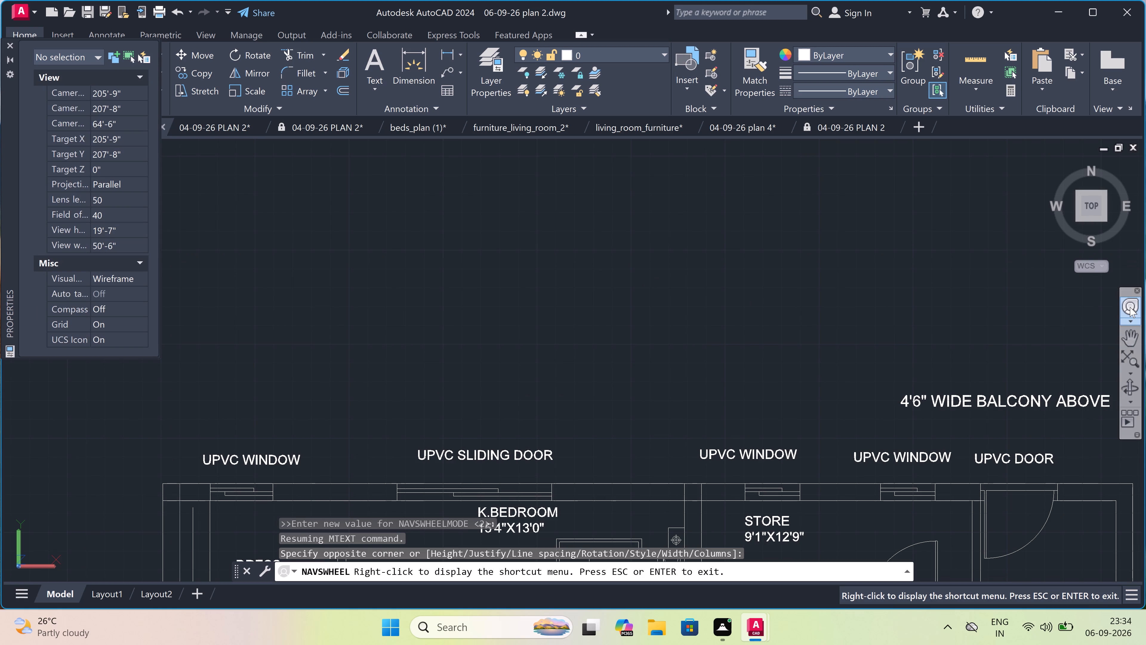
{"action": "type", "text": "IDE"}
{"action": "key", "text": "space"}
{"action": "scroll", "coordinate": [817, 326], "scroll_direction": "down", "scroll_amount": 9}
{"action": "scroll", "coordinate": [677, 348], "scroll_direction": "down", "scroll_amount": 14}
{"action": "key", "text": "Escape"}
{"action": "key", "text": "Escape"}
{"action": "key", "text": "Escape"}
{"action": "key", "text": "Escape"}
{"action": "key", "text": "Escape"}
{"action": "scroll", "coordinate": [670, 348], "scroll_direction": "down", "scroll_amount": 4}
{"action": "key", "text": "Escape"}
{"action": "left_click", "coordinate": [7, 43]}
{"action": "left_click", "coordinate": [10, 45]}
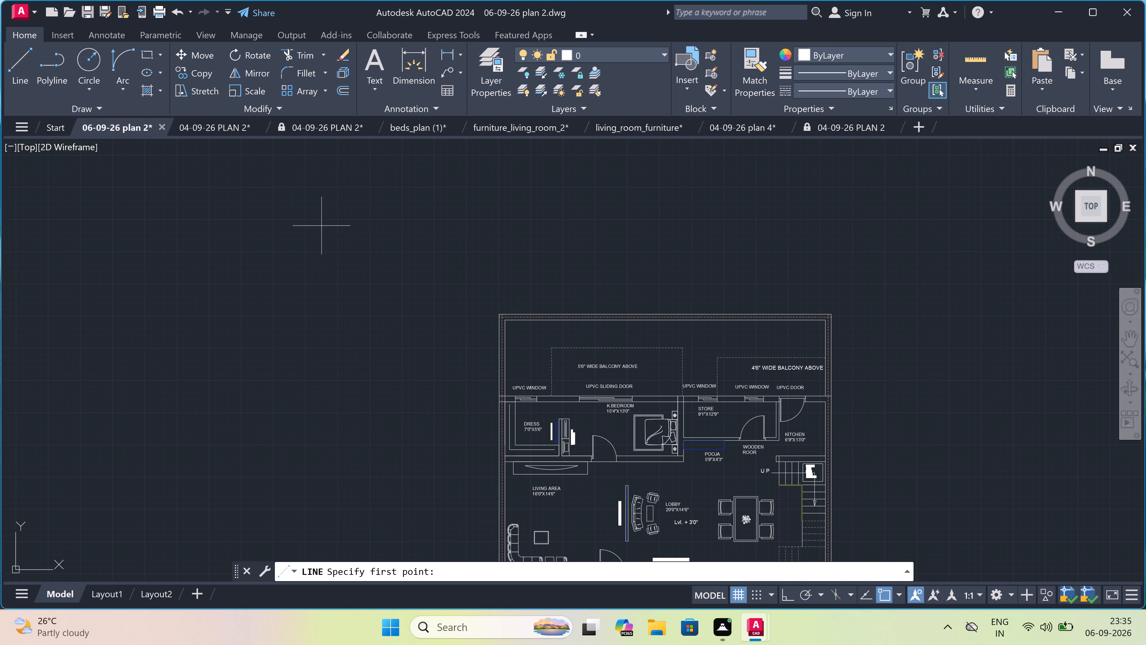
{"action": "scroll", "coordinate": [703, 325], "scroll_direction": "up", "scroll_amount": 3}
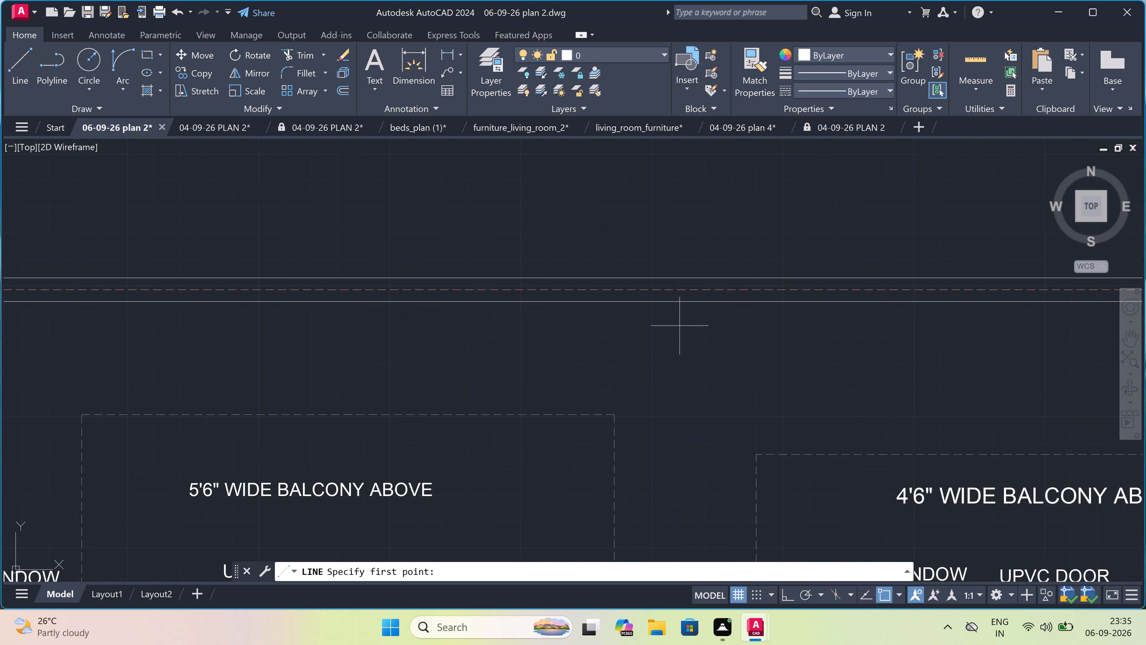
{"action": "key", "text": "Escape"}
Add multiline text REAR SIDE OPEN AREA just inside the rear boundary wall, beyond the two dashed balcony outlines.
{"action": "scroll", "coordinate": [645, 338], "scroll_direction": "down", "scroll_amount": 4}
{"action": "scroll", "coordinate": [645, 340], "scroll_direction": "up", "scroll_amount": 2}
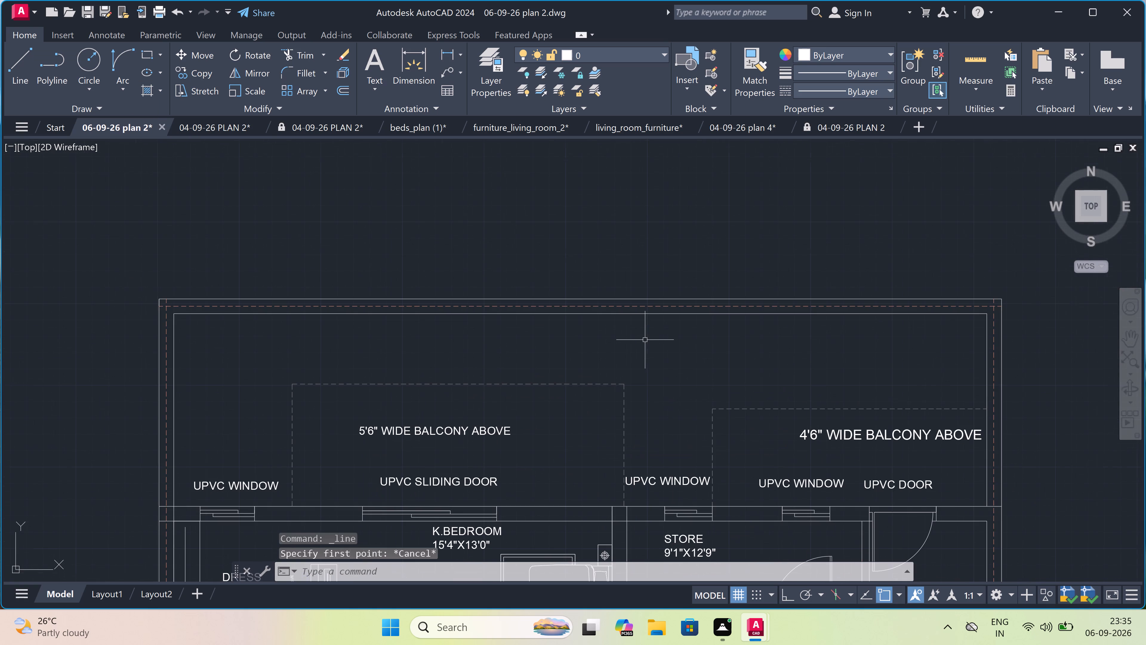
{"action": "type", "text": "MT"}
{"action": "key", "text": "space"}
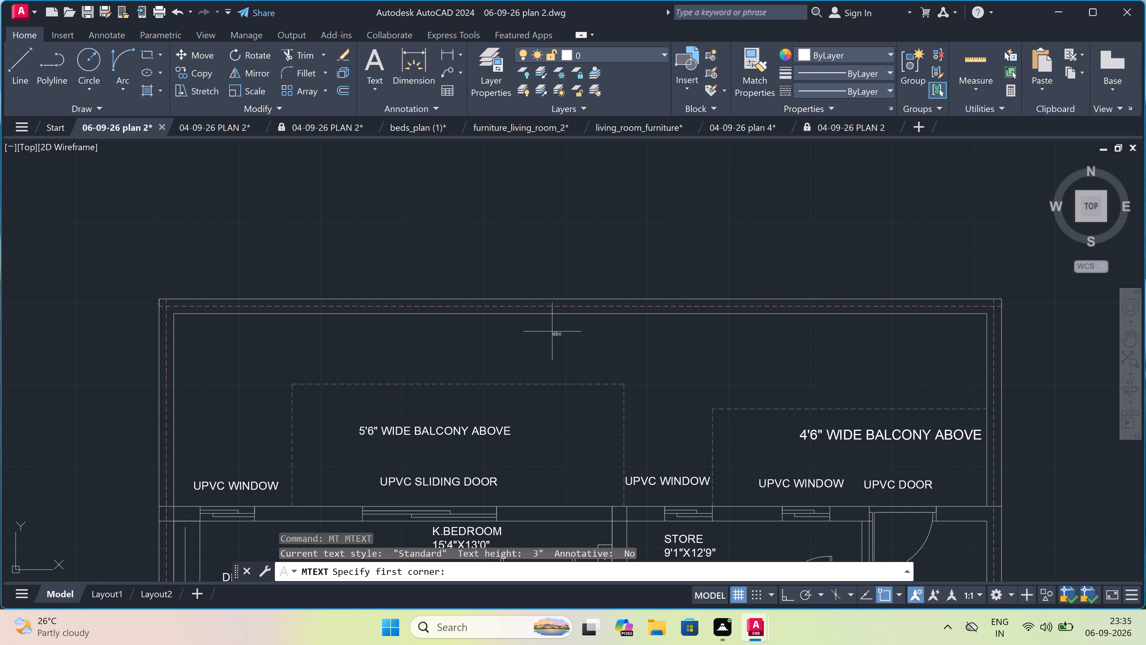
{"action": "double_click", "coordinate": [609, 329]}
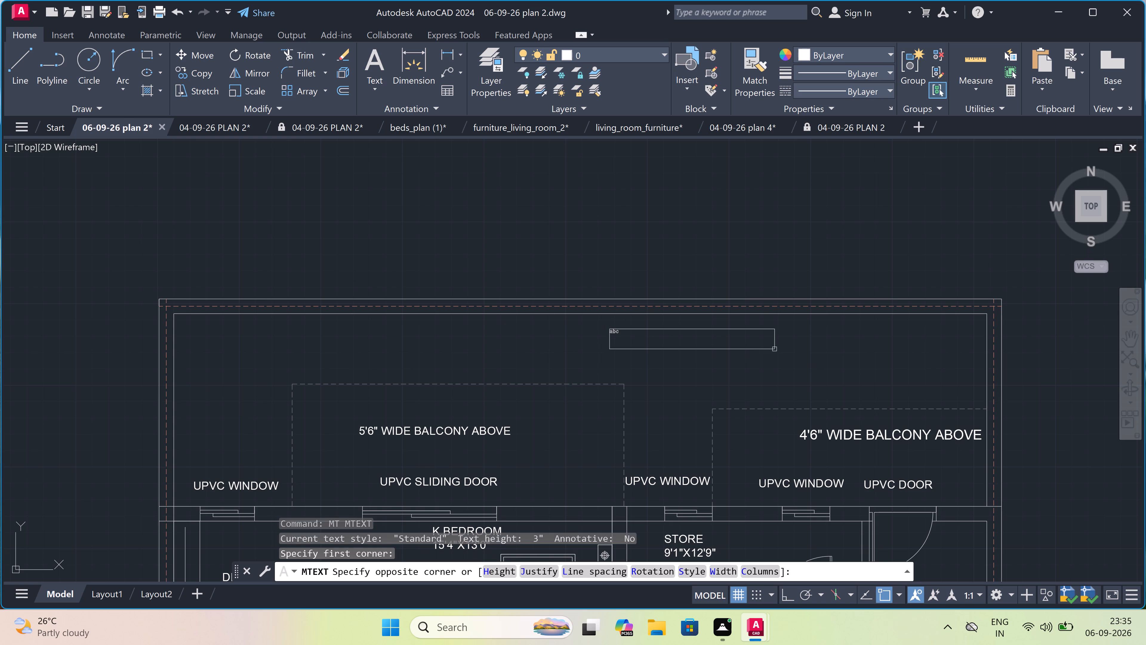
{"action": "left_click", "coordinate": [952, 348]}
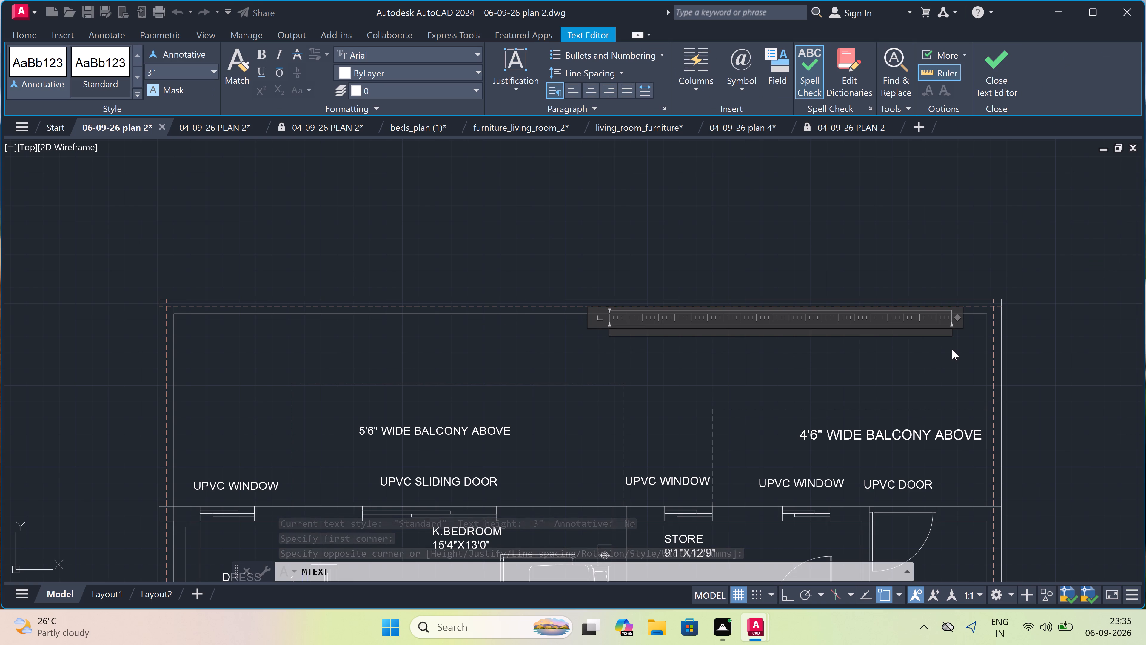
{"action": "key", "text": "r"}
{"action": "type", "text": "EA"}
{"action": "key", "text": "r"}
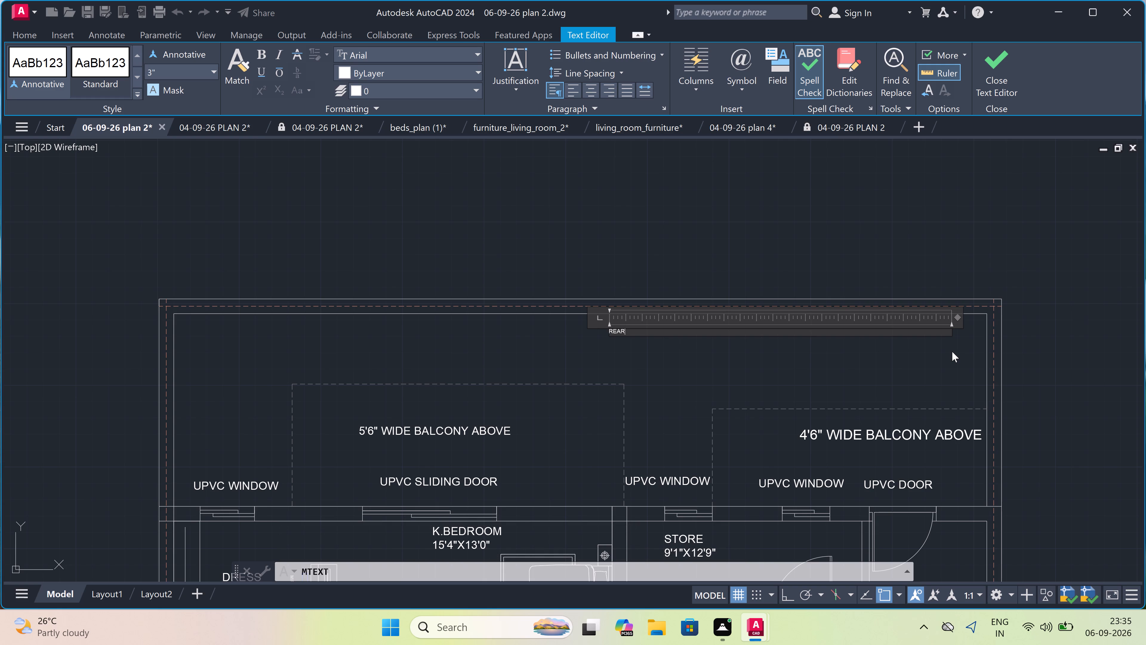
{"action": "key", "text": "space"}
{"action": "type", "text": "SI"}
{"action": "type", "text": "DE"}
{"action": "key", "text": "space"}
{"action": "type", "text": "OPEN"}
{"action": "key", "text": "space"}
{"action": "key", "text": "a"}
{"action": "type", "text": "REA"}
{"action": "left_click", "coordinate": [586, 349]}
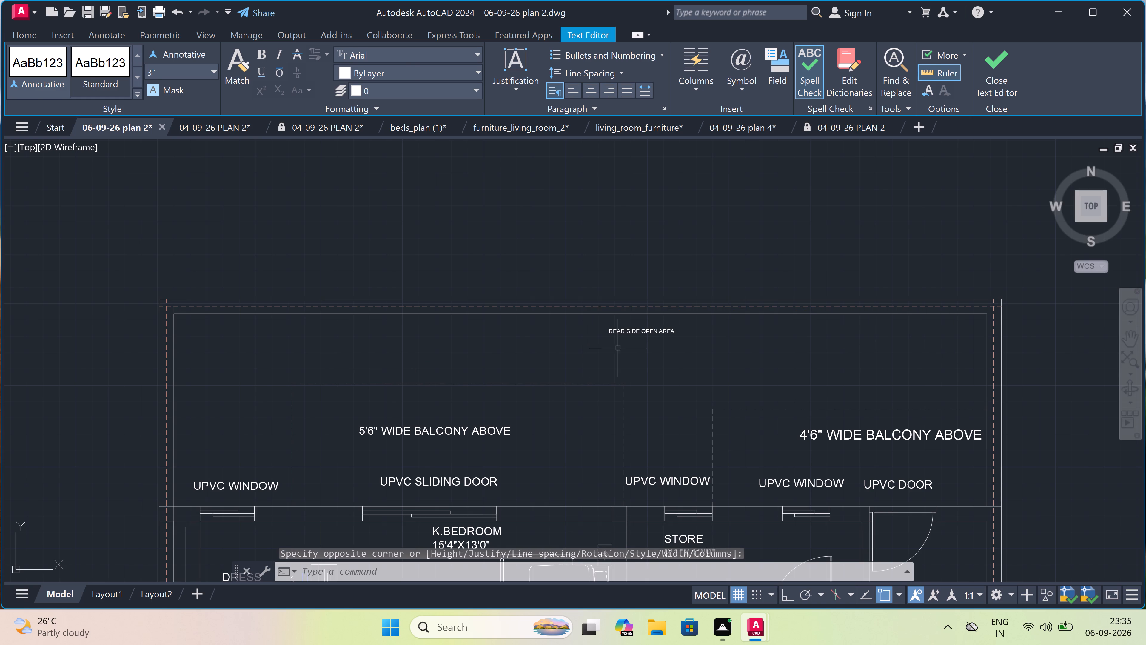
Set the text height of the REAR SIDE OPEN AREA label to 5".
{"action": "left_click", "coordinate": [620, 331]}
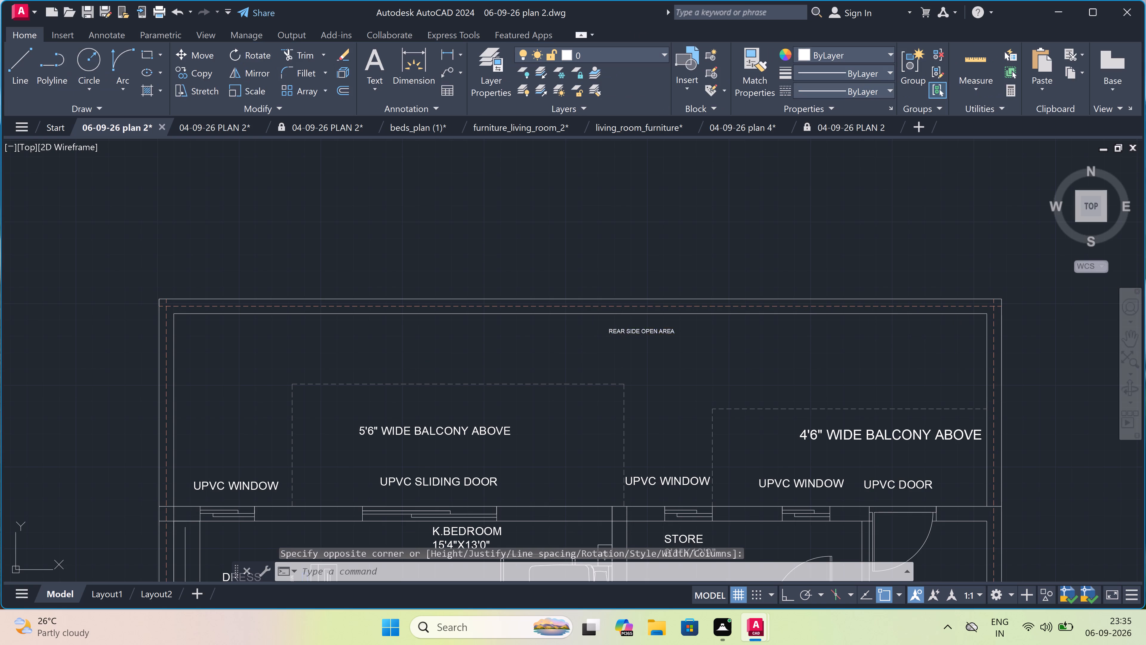
{"action": "right_click", "coordinate": [133, 243]}
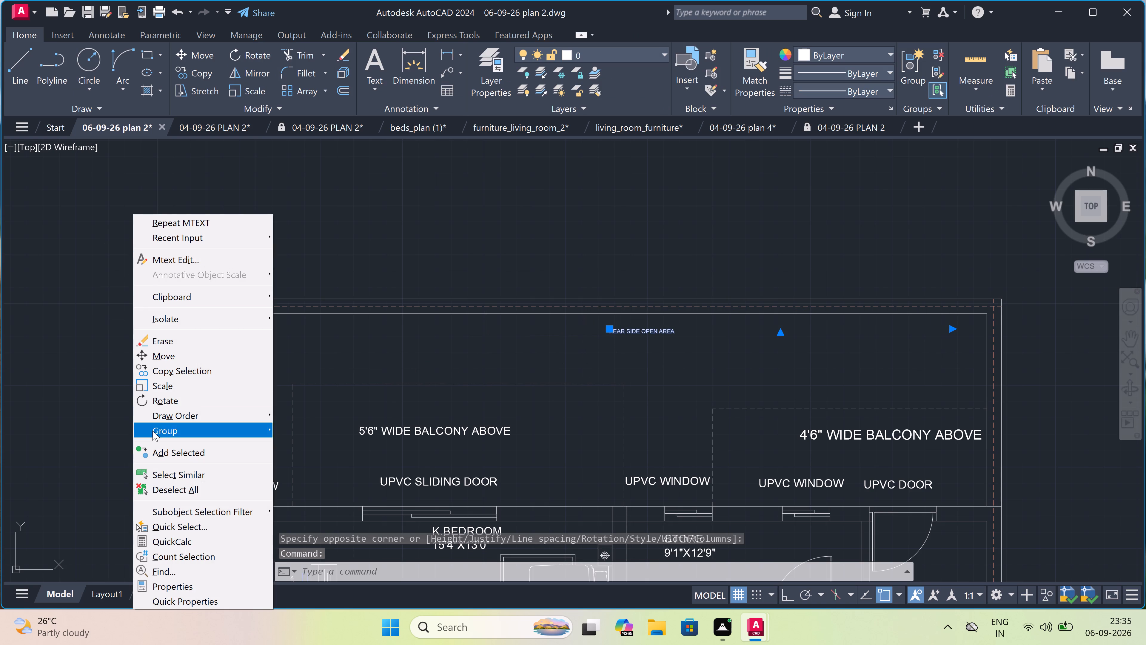
{"action": "left_click", "coordinate": [191, 588]}
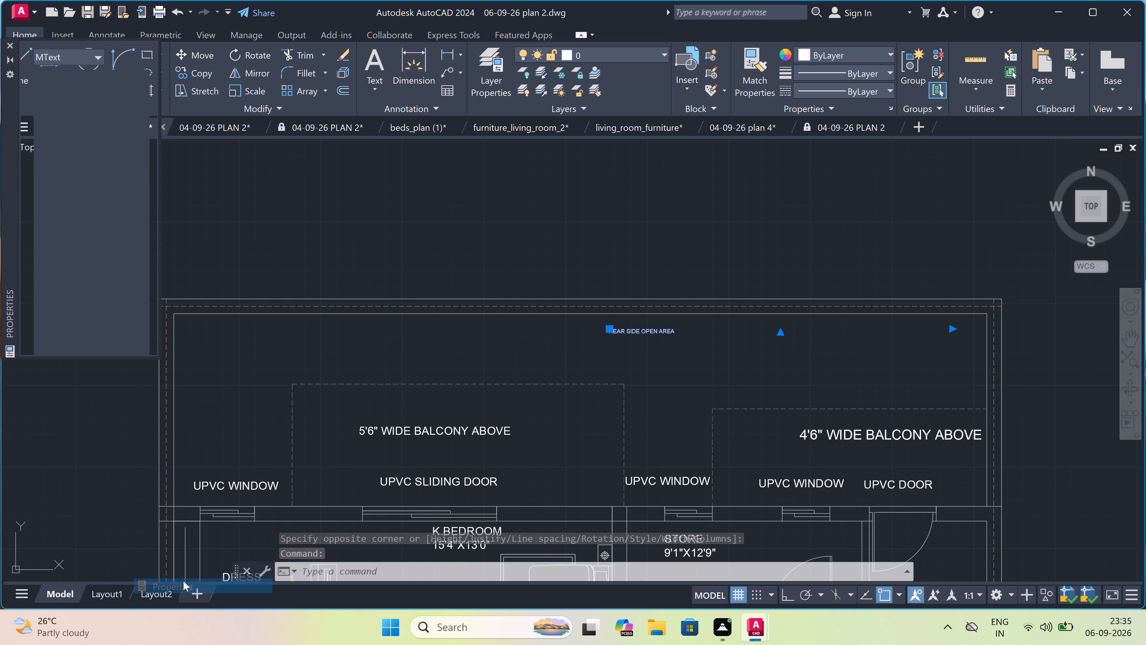
{"action": "left_click", "coordinate": [136, 341]}
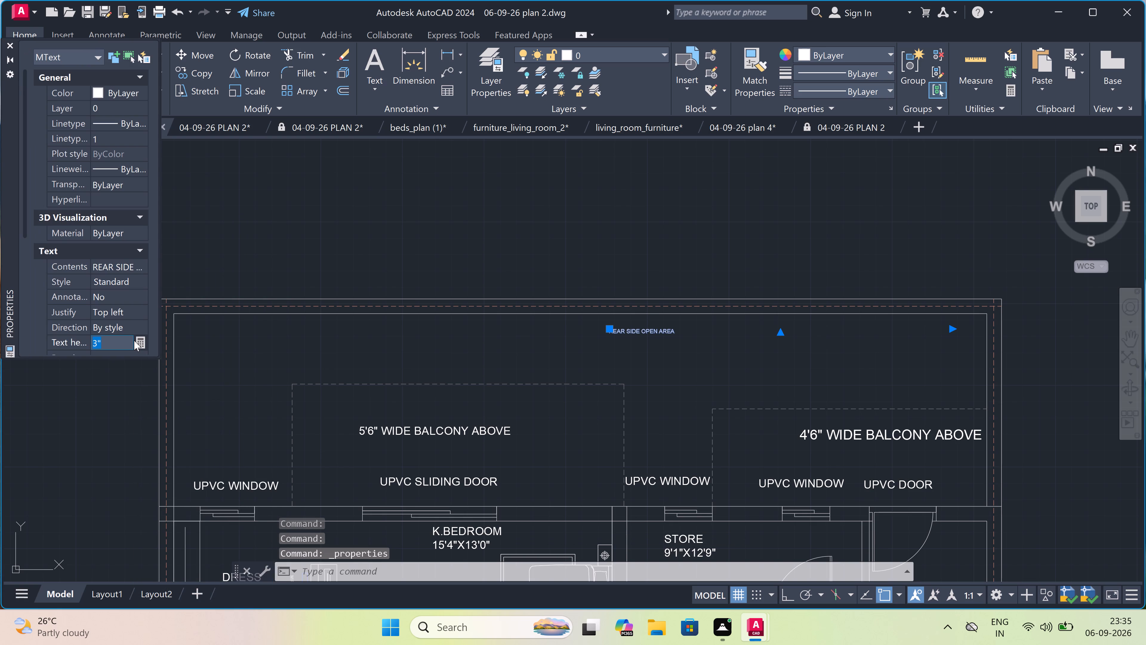
{"action": "key", "text": "BackSpace"}
{"action": "key", "text": "BackSpace"}
{"action": "key", "text": "BackSpace"}
{"action": "key", "text": "BackSpace"}
{"action": "key", "text": "BackSpace"}
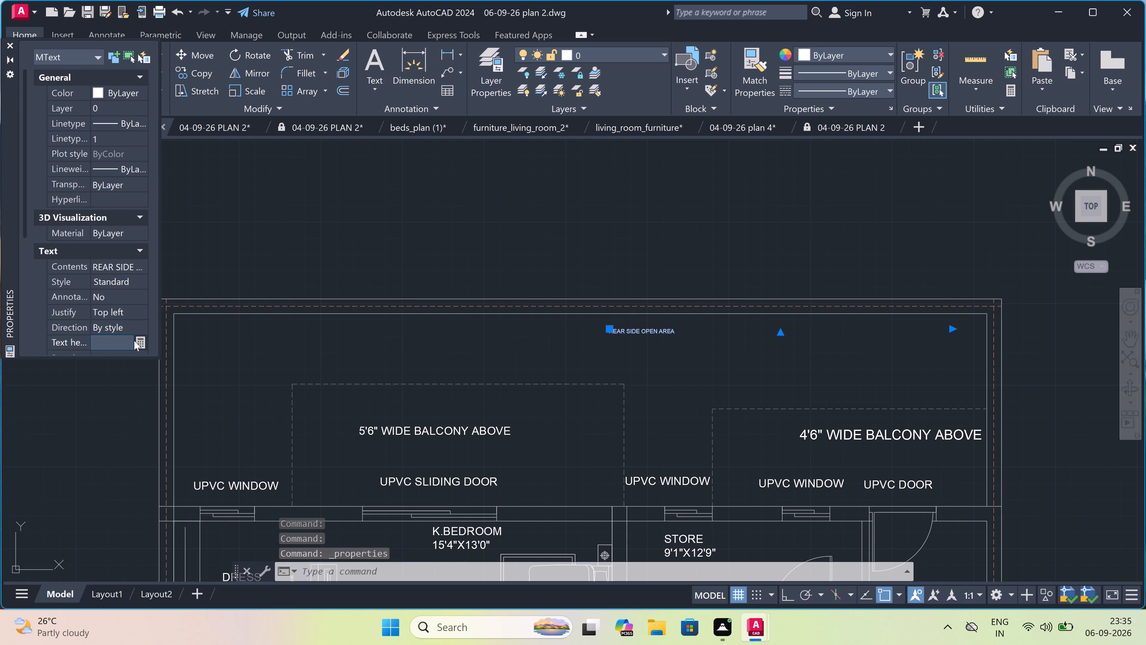
{"action": "key", "text": "5"}
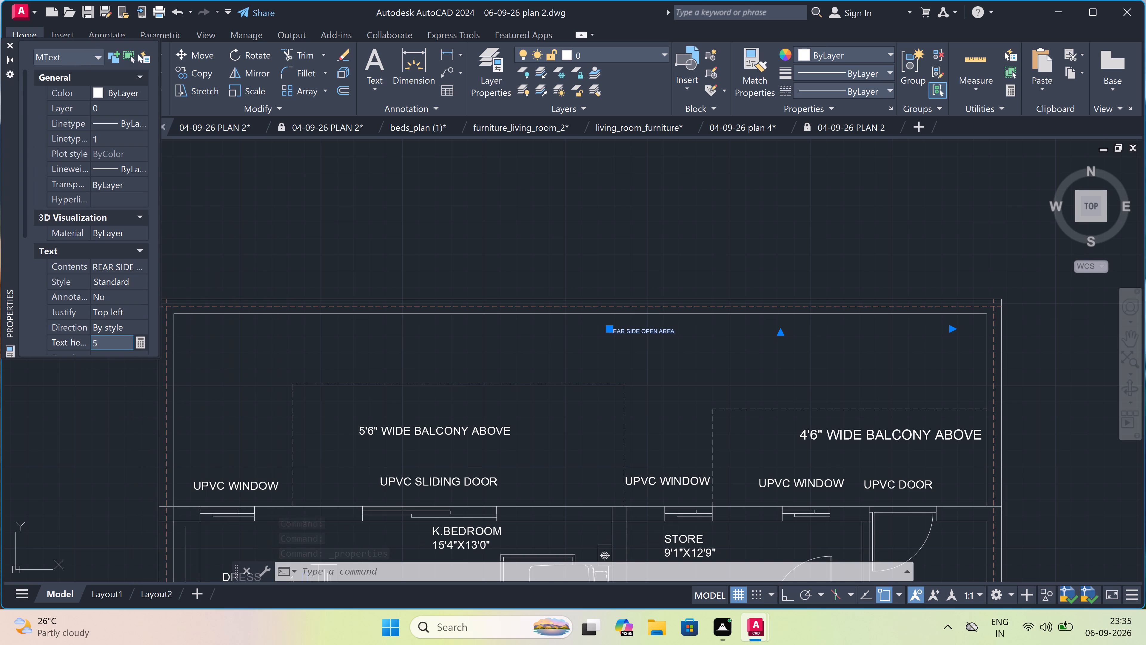
{"action": "key", "text": "shift+quotedbl"}
{"action": "left_click", "coordinate": [210, 257]}
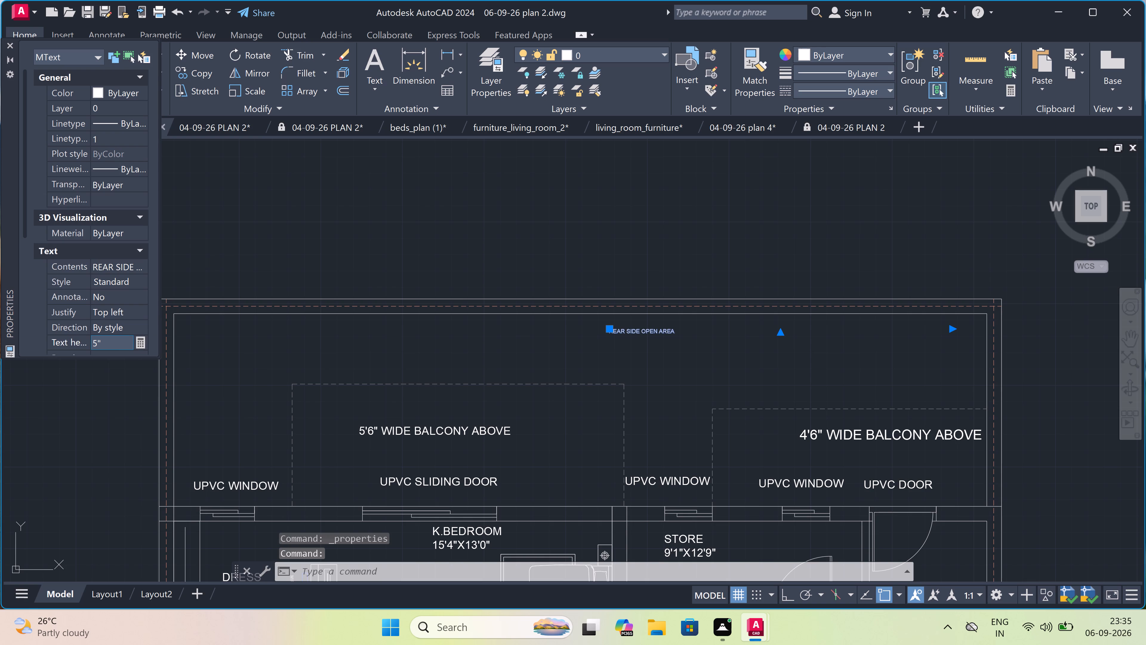
{"action": "key", "text": "Escape"}
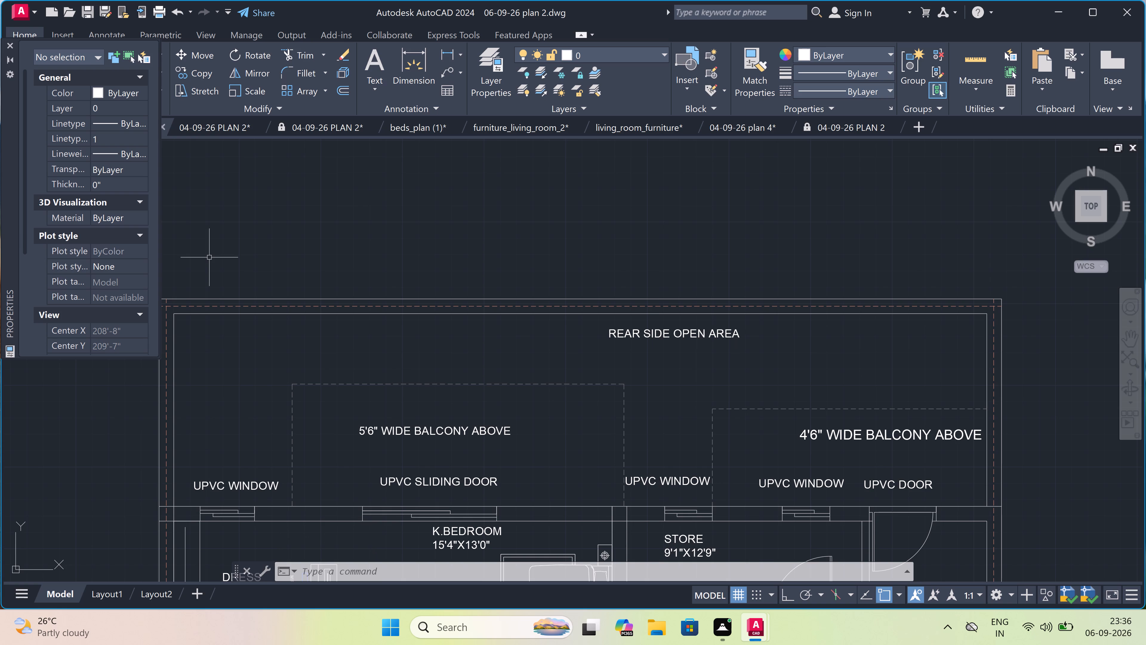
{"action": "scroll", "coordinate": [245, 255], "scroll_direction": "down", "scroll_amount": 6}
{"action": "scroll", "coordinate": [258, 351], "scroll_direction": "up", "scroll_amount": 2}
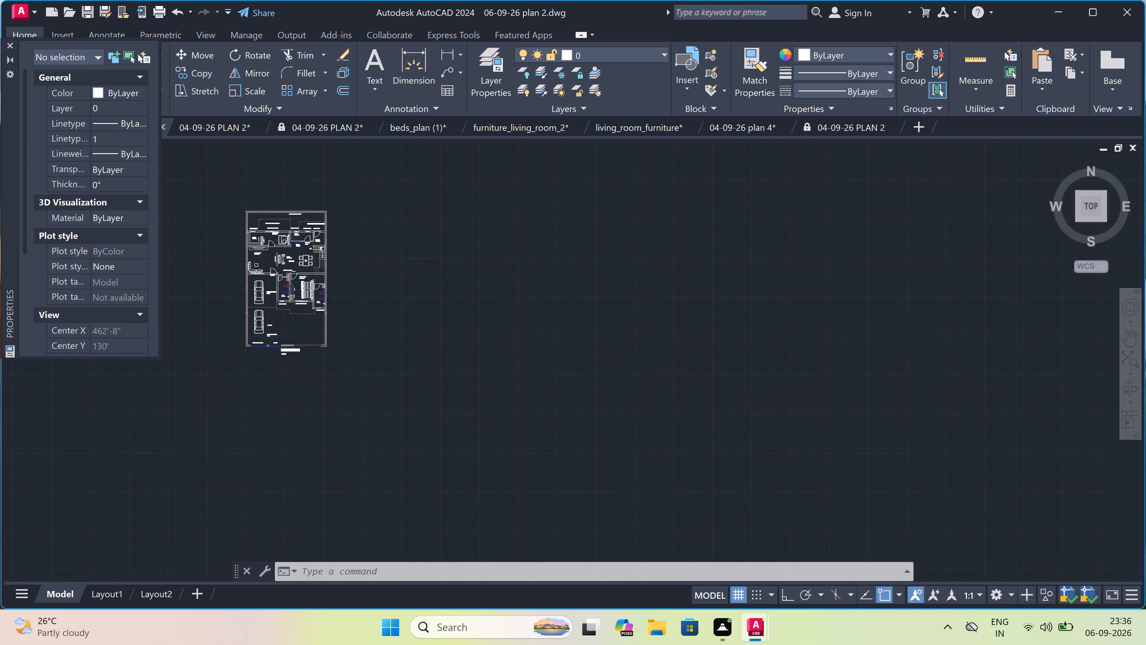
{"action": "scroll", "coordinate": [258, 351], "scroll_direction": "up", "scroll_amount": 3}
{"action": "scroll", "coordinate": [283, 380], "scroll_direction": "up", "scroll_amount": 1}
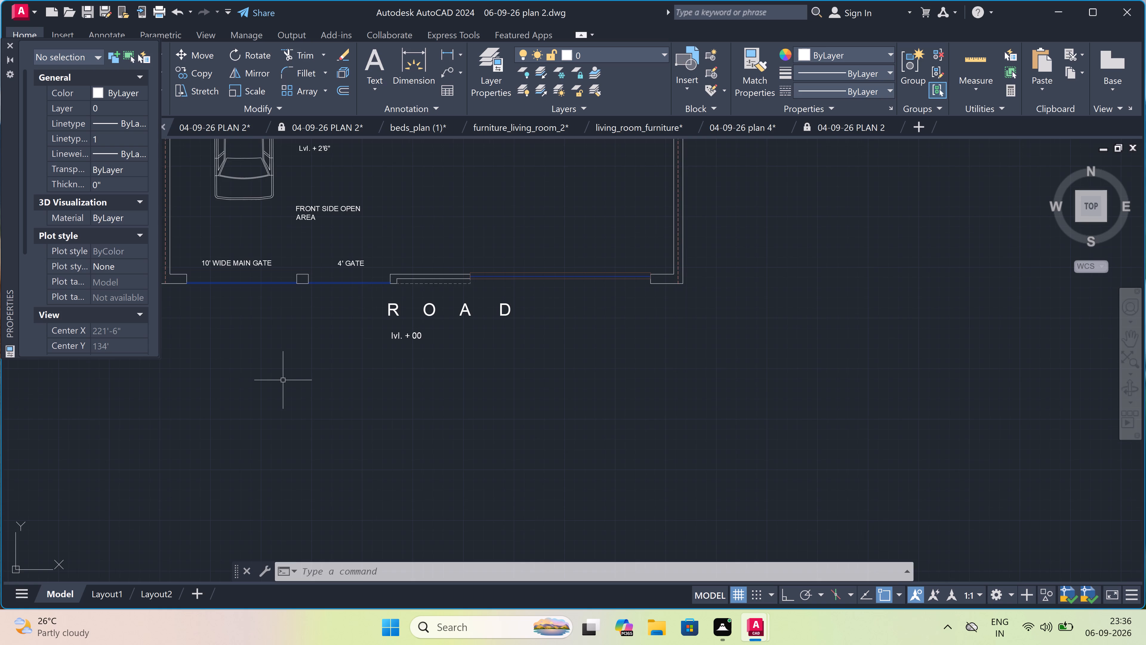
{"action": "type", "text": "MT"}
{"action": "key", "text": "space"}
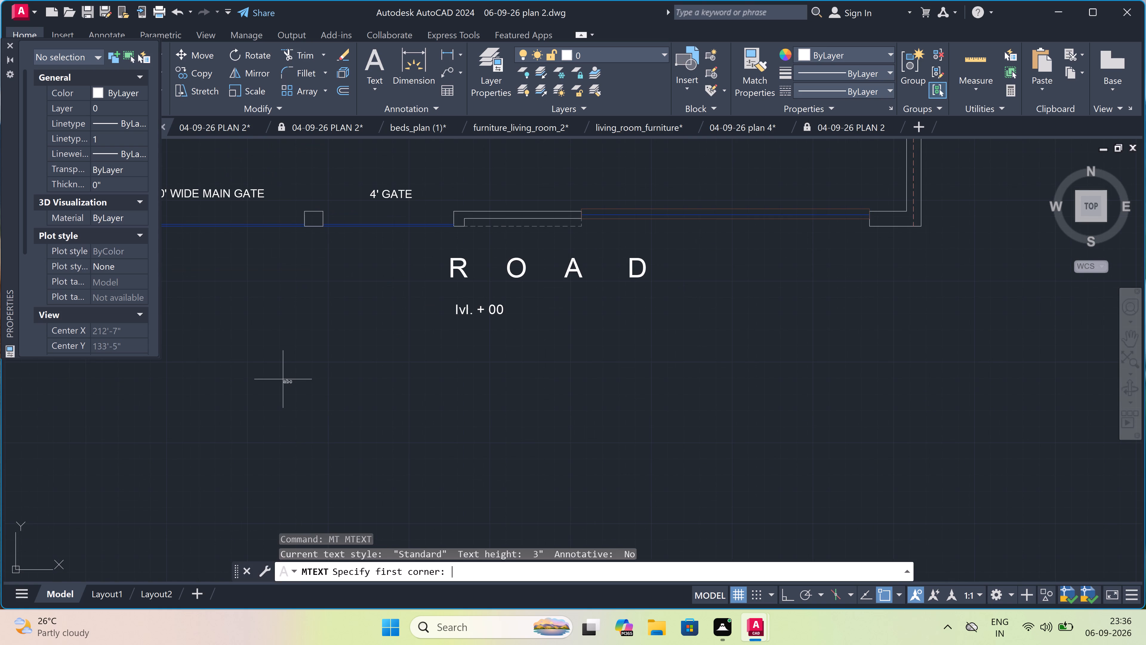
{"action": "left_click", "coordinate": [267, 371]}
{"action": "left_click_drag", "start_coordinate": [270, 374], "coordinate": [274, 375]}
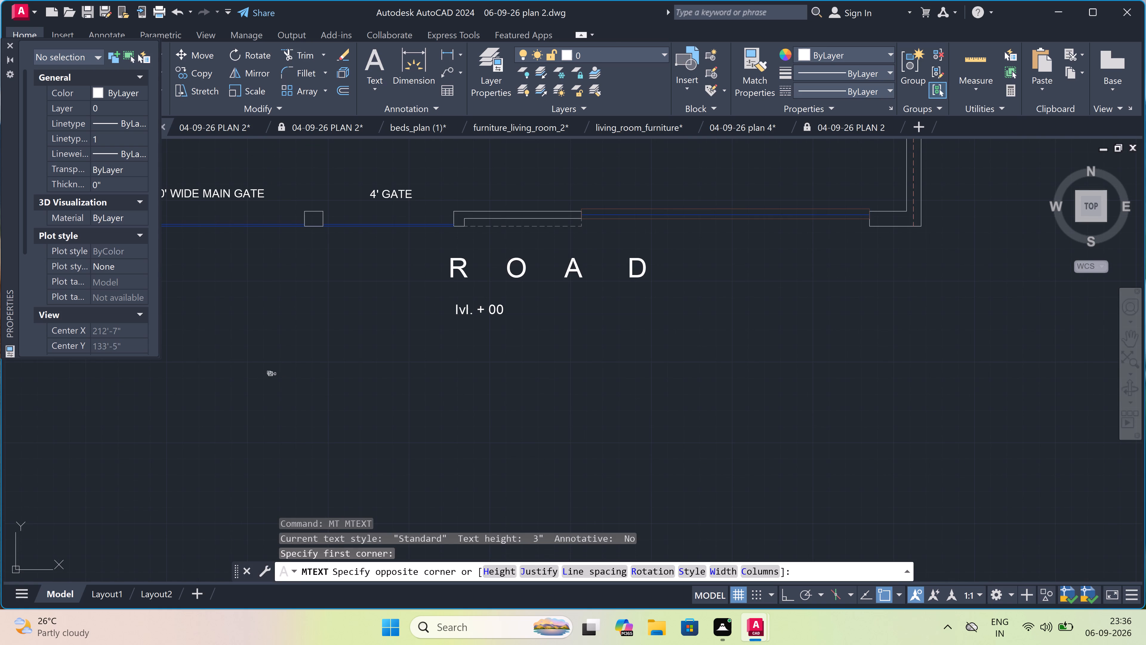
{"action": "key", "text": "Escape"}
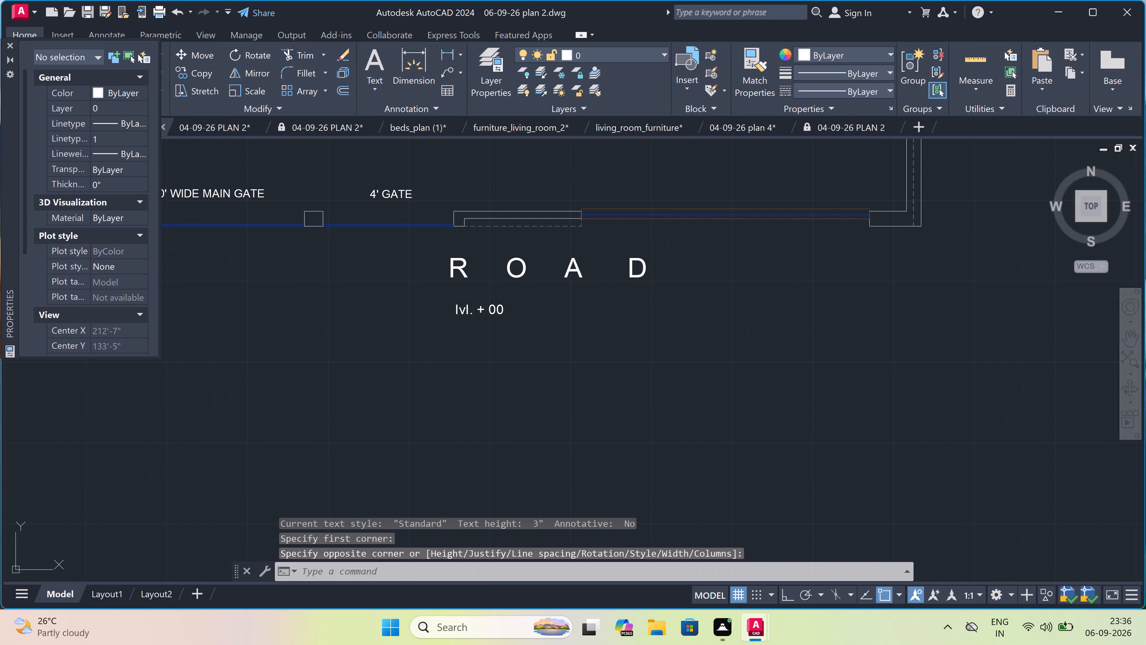
Add multiline text GROUND FLOOR PLAN outside the front wall, beneath the ROAD and lvl. + 00 labels.
{"action": "type", "text": "MT"}
{"action": "key", "text": "space"}
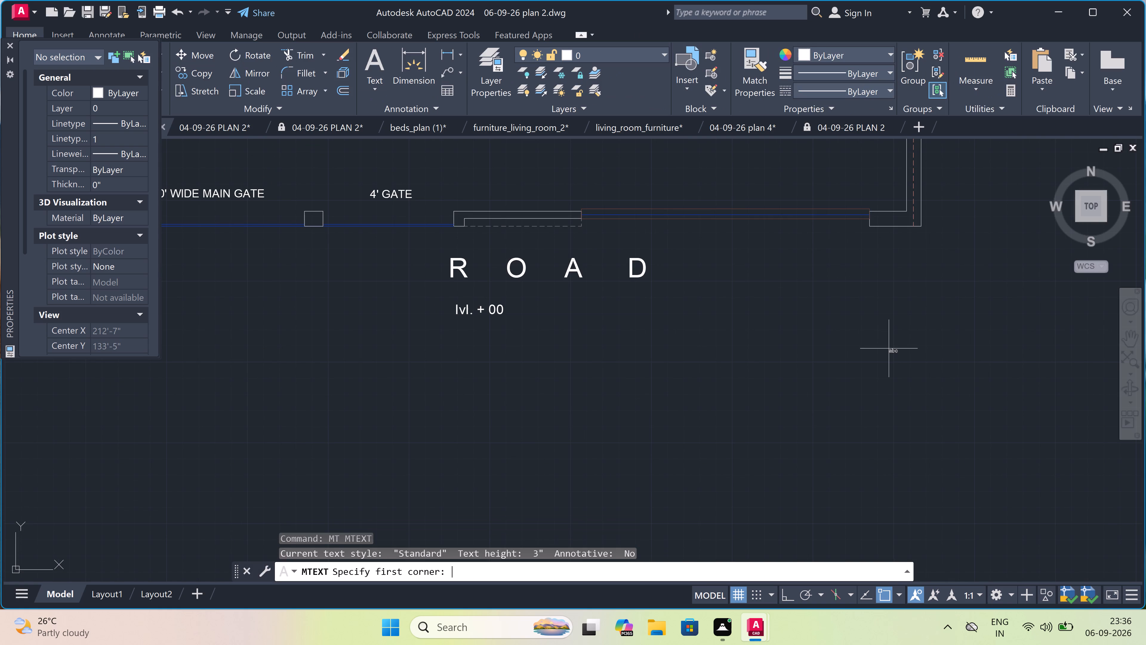
{"action": "scroll", "coordinate": [888, 349], "scroll_direction": "down", "scroll_amount": 1}
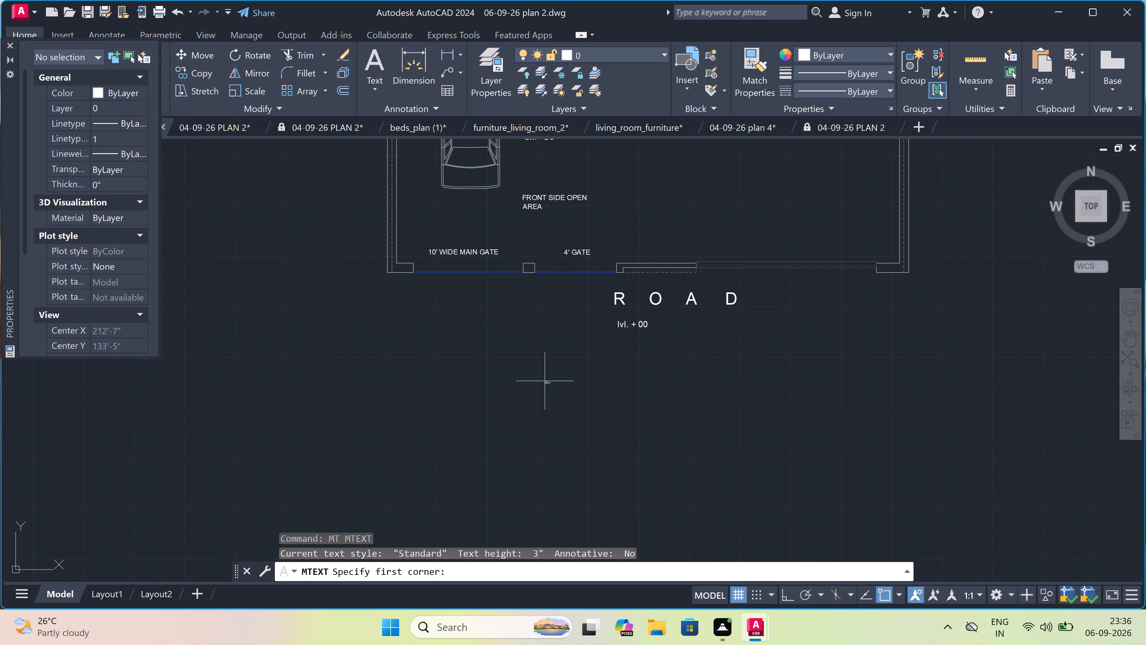
{"action": "left_click", "coordinate": [503, 352]}
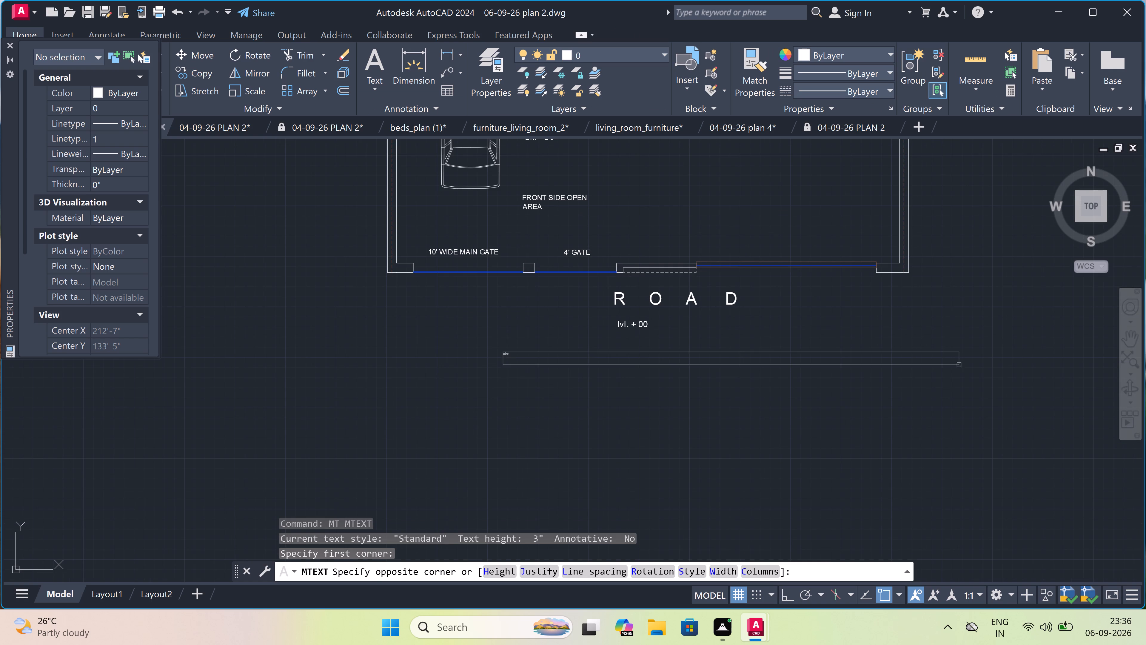
{"action": "left_click", "coordinate": [966, 366]}
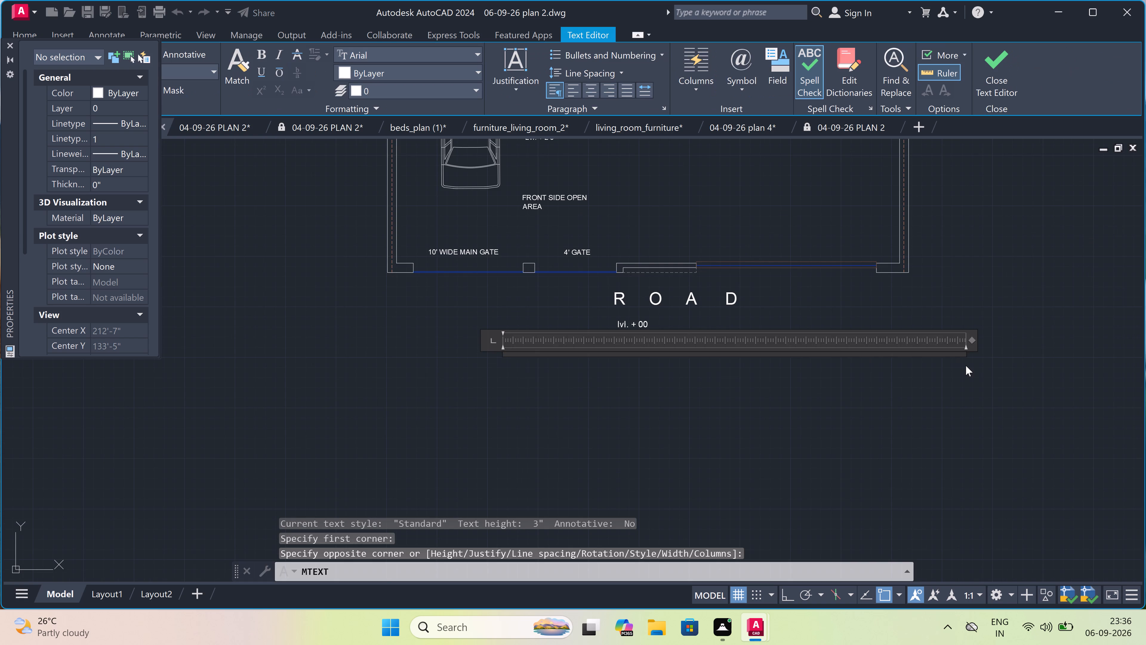
{"action": "type", "text": "GROUND"}
{"action": "key", "text": "space"}
{"action": "type", "text": "FLOOR"}
{"action": "key", "text": "space"}
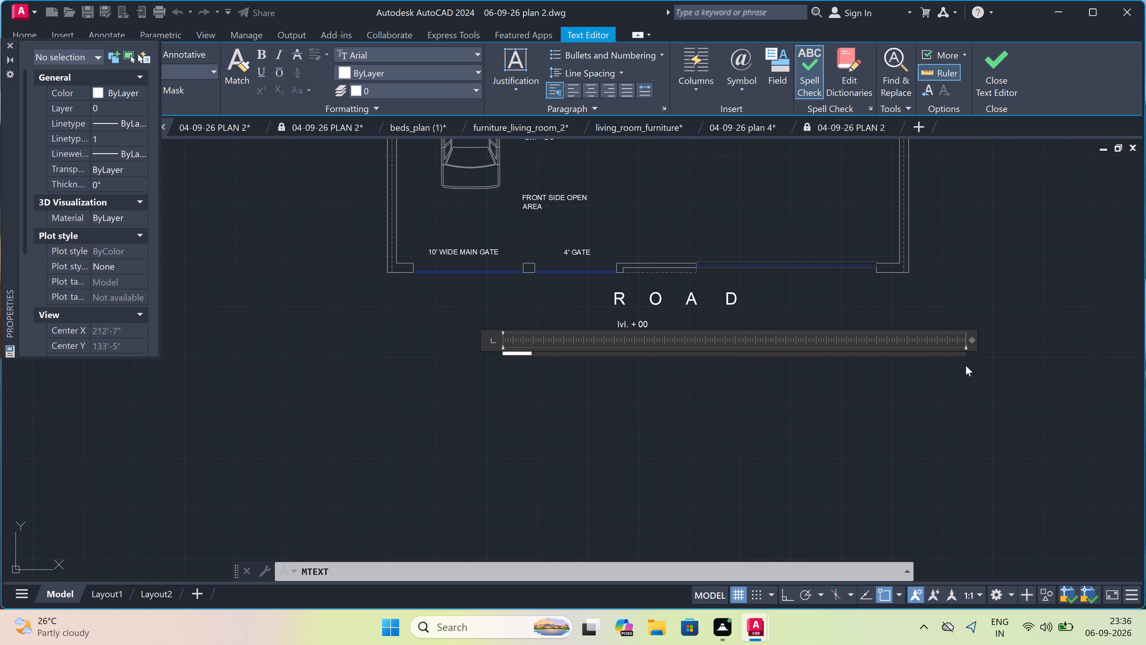
{"action": "type", "text": "PLAN"}
{"action": "left_click", "coordinate": [354, 377]}
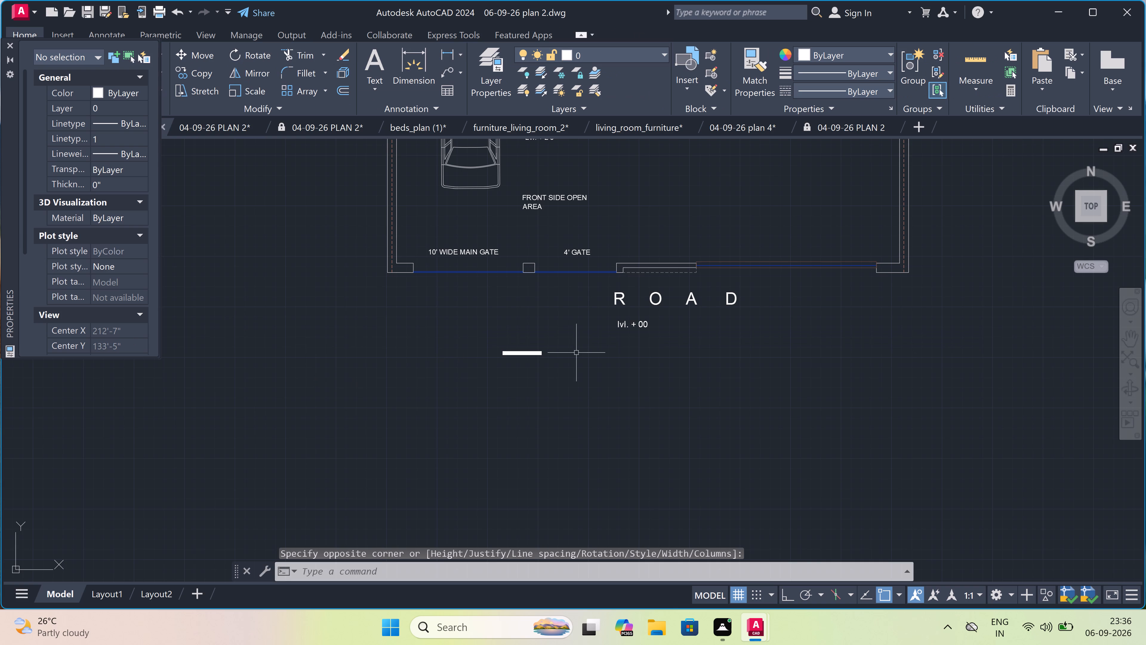
Set the text height of the GROUND FLOOR PLAN title to 12".
{"action": "left_click", "coordinate": [519, 356]}
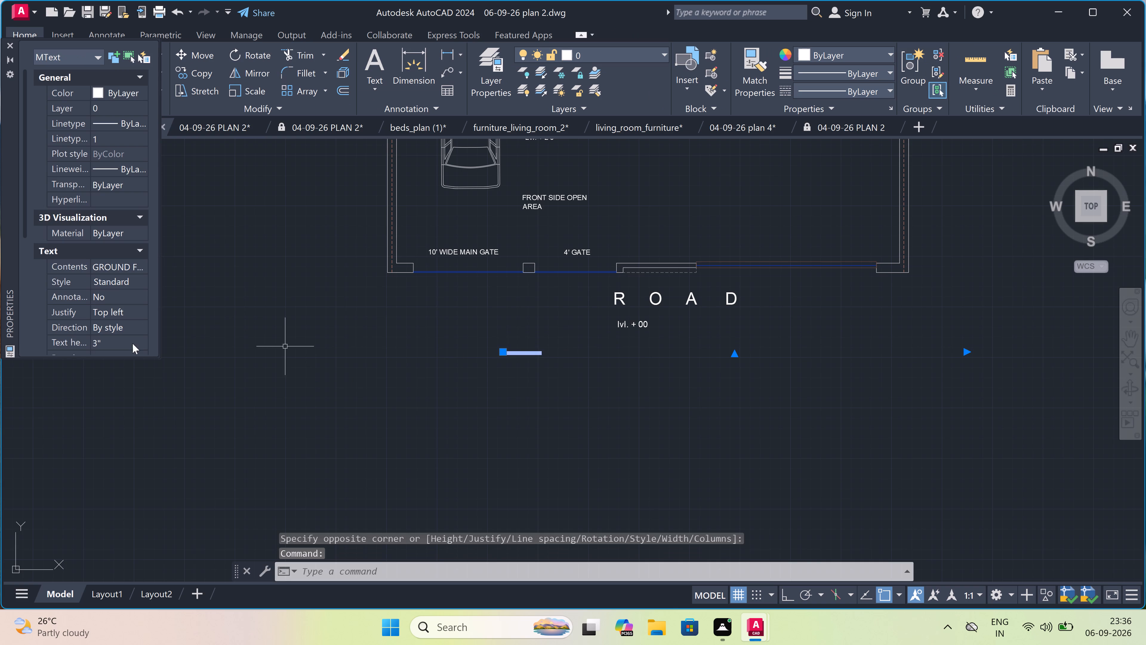
{"action": "double_click", "coordinate": [109, 342]}
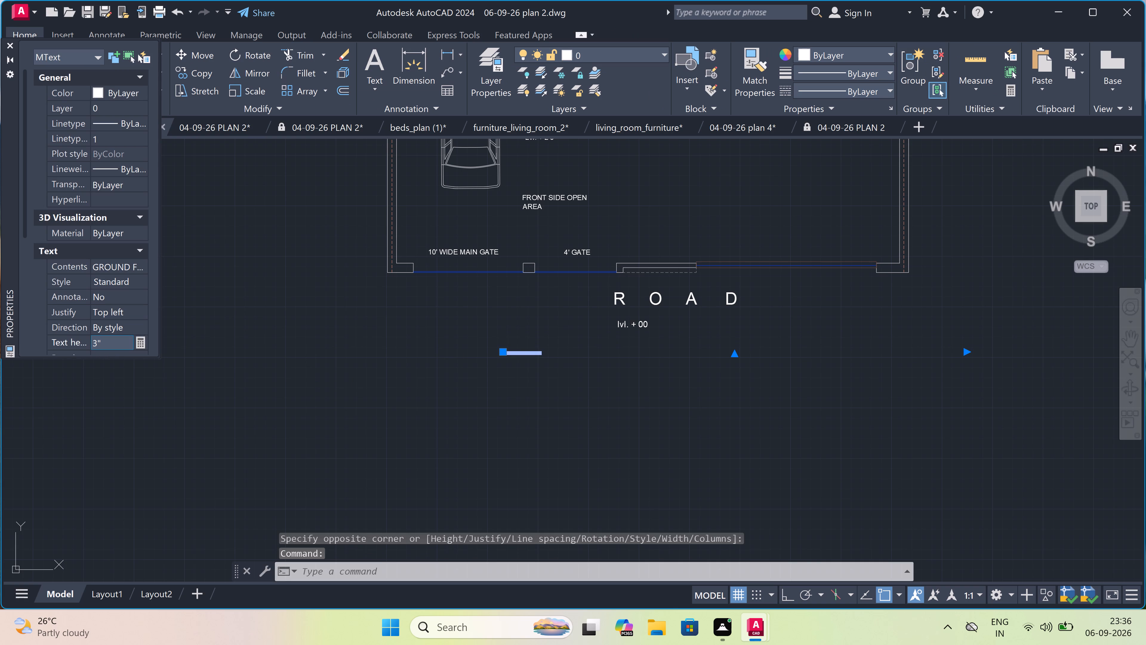
{"action": "key", "text": "BackSpace"}
{"action": "key", "text": "BackSpace"}
{"action": "type", "text": "12"}
{"action": "key", "text": "shift+quotedbl"}
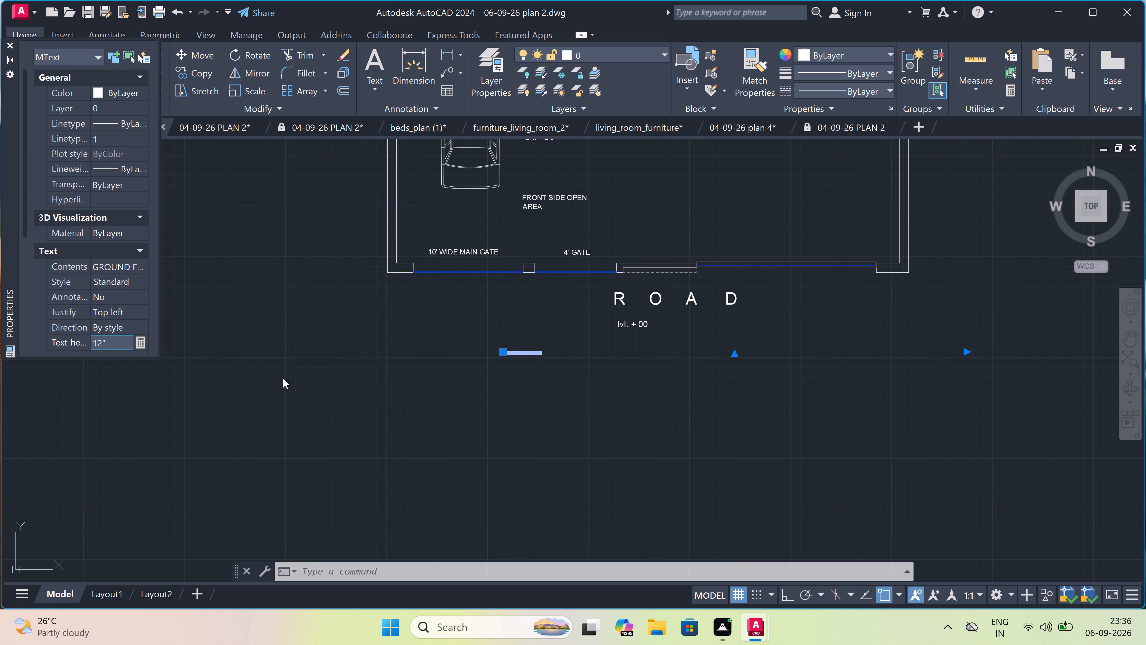
{"action": "left_click", "coordinate": [301, 378]}
{"action": "key", "text": "Escape"}
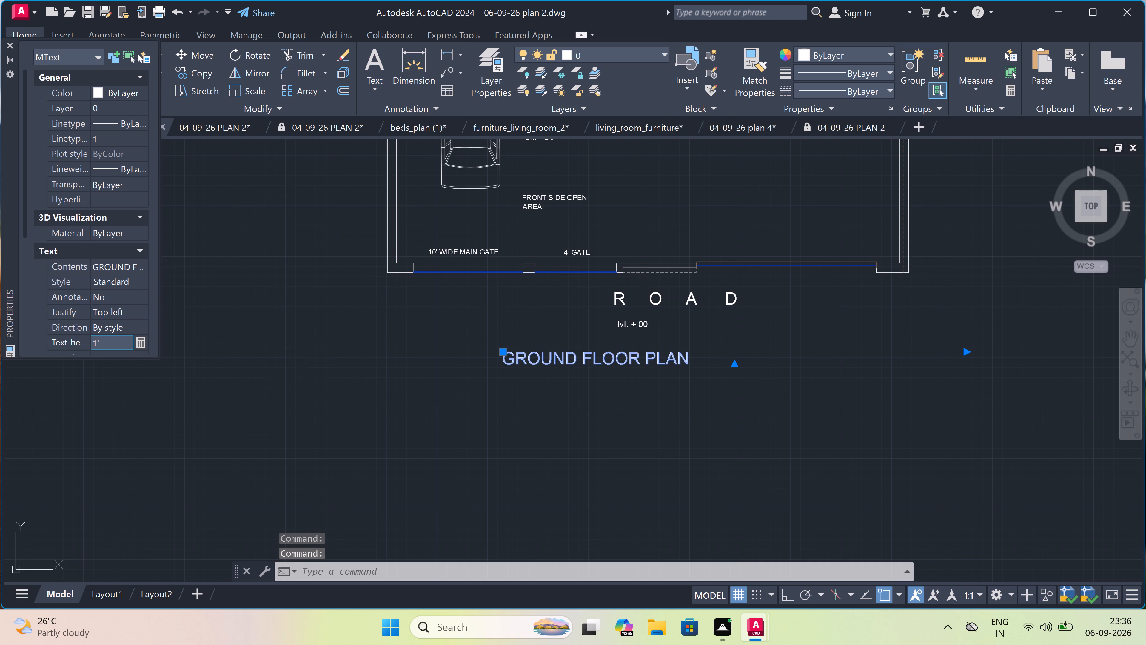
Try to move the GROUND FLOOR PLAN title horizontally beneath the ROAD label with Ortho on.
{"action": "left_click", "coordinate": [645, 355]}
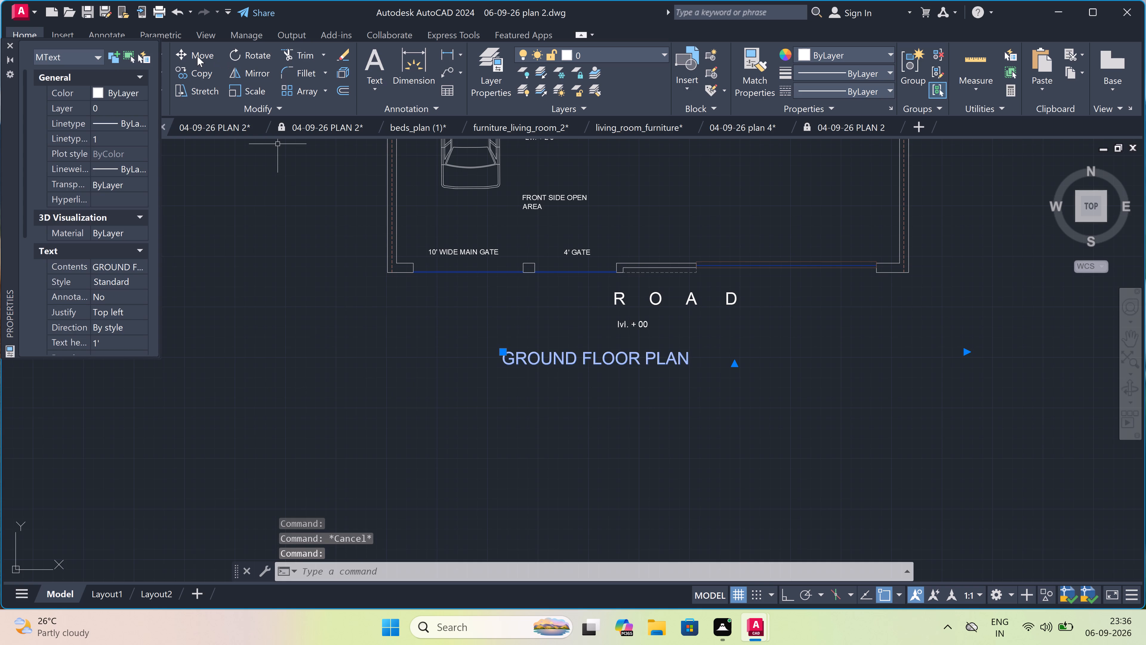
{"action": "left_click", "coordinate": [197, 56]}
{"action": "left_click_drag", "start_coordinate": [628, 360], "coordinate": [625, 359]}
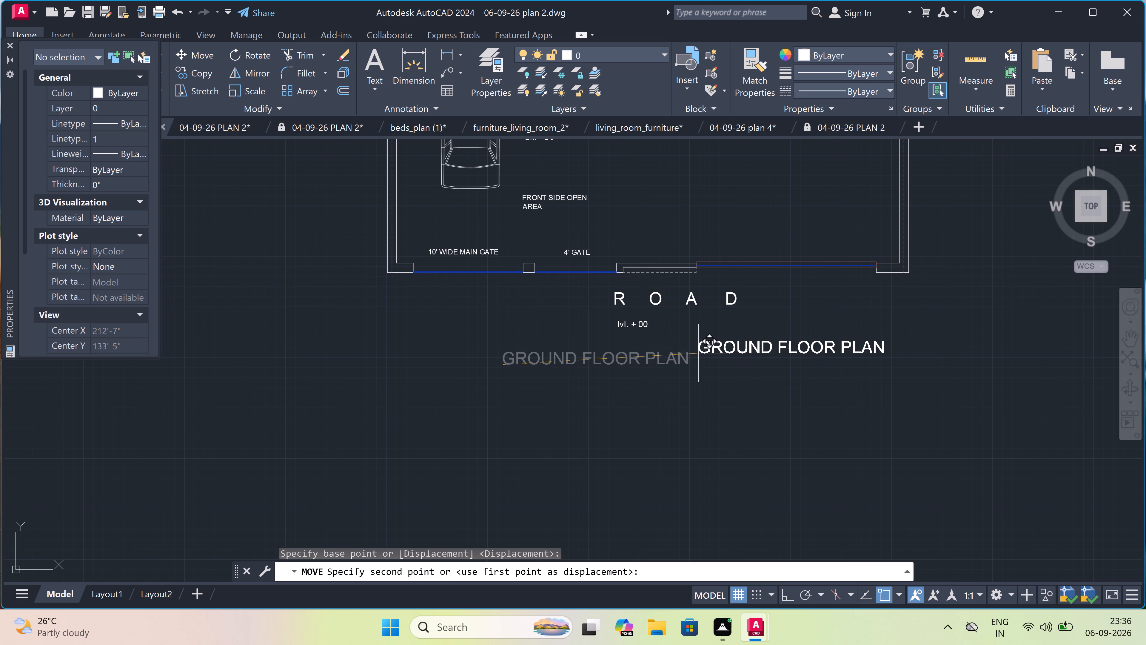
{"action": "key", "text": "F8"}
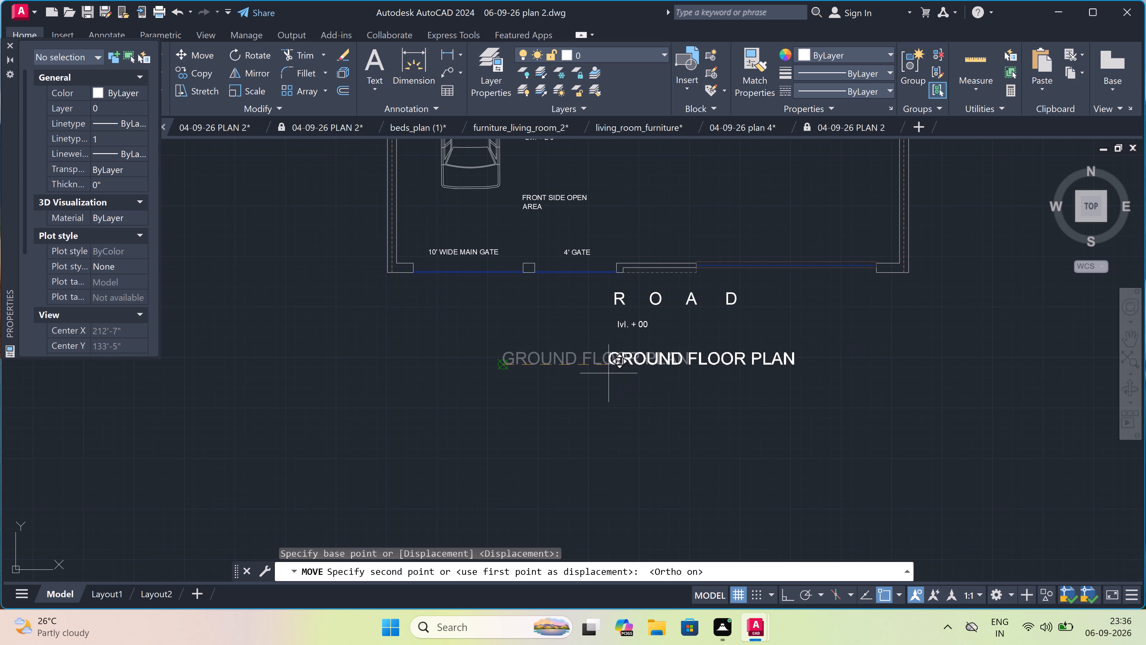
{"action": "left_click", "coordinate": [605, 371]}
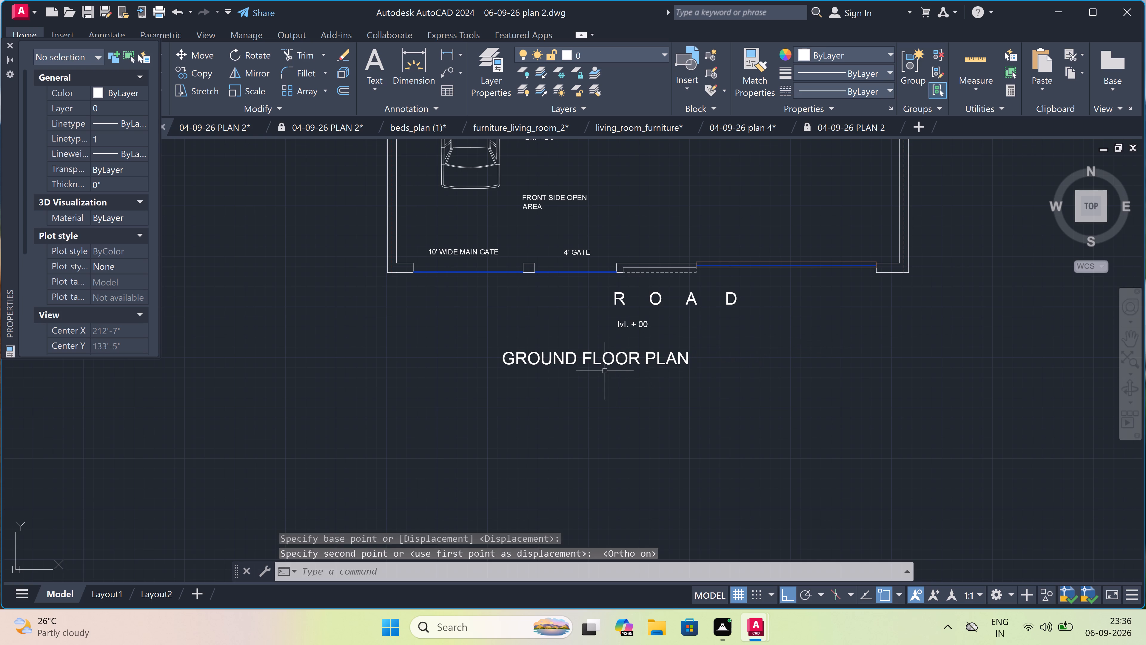
Move the GROUND FLOOR PLAN title to outside the front wall beneath the 10' WIDE MAIN GATE and 4' GATE labels.
{"action": "left_click", "coordinate": [600, 358]}
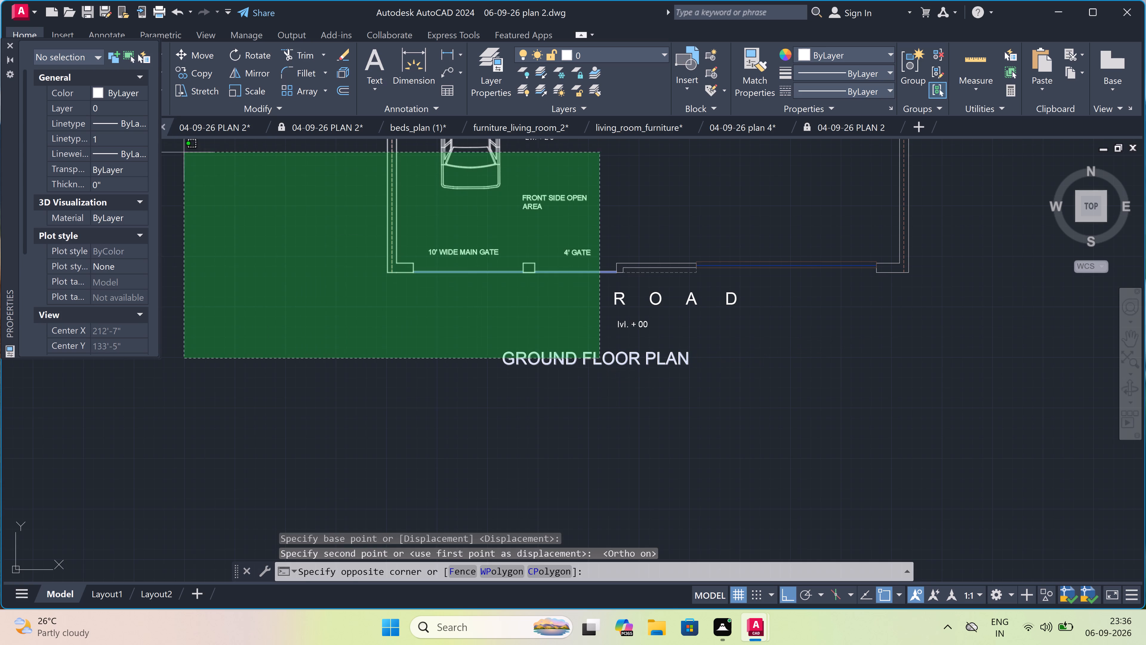
{"action": "left_click", "coordinate": [360, 470]}
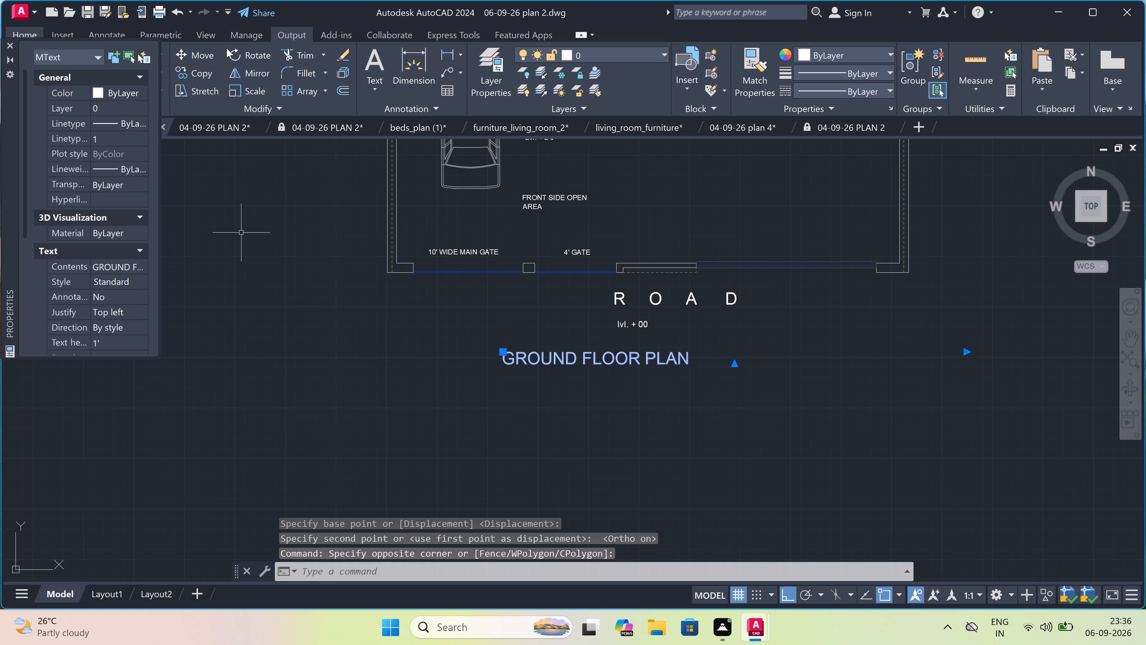
{"action": "left_click", "coordinate": [205, 52]}
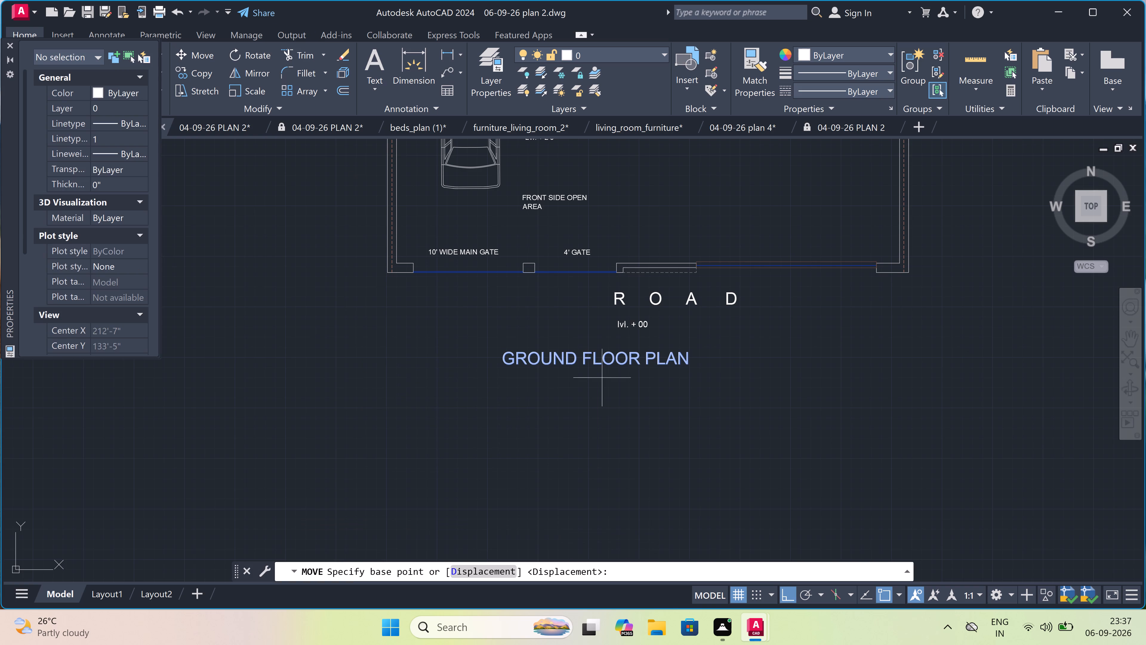
{"action": "scroll", "coordinate": [645, 406], "scroll_direction": "up", "scroll_amount": 2}
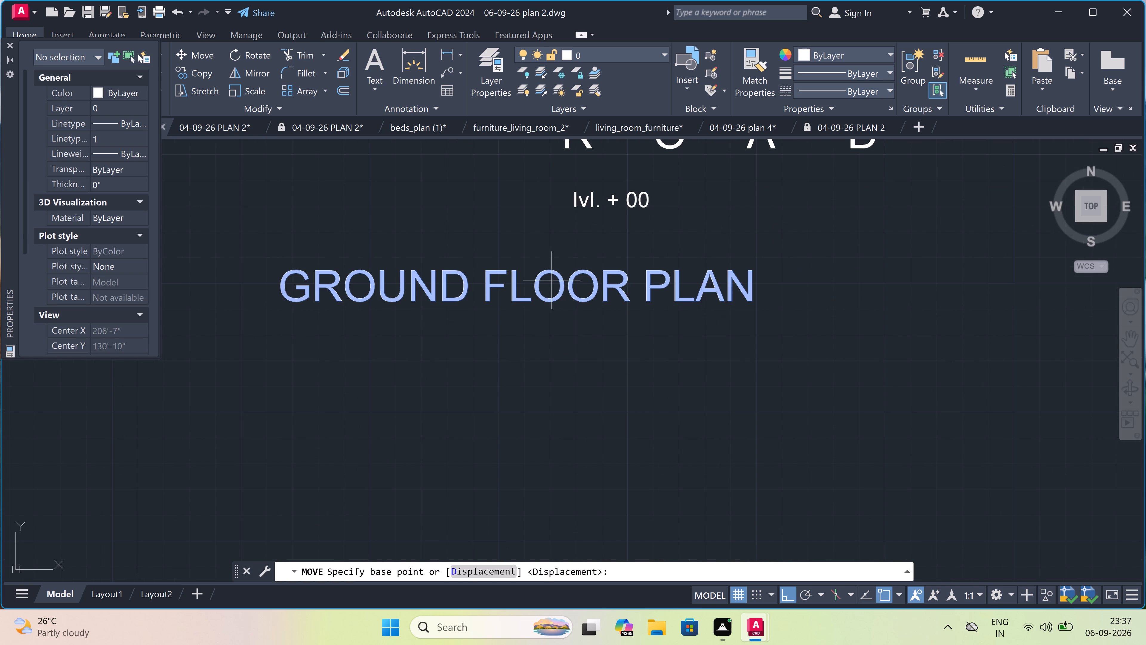
{"action": "double_click", "coordinate": [551, 279]}
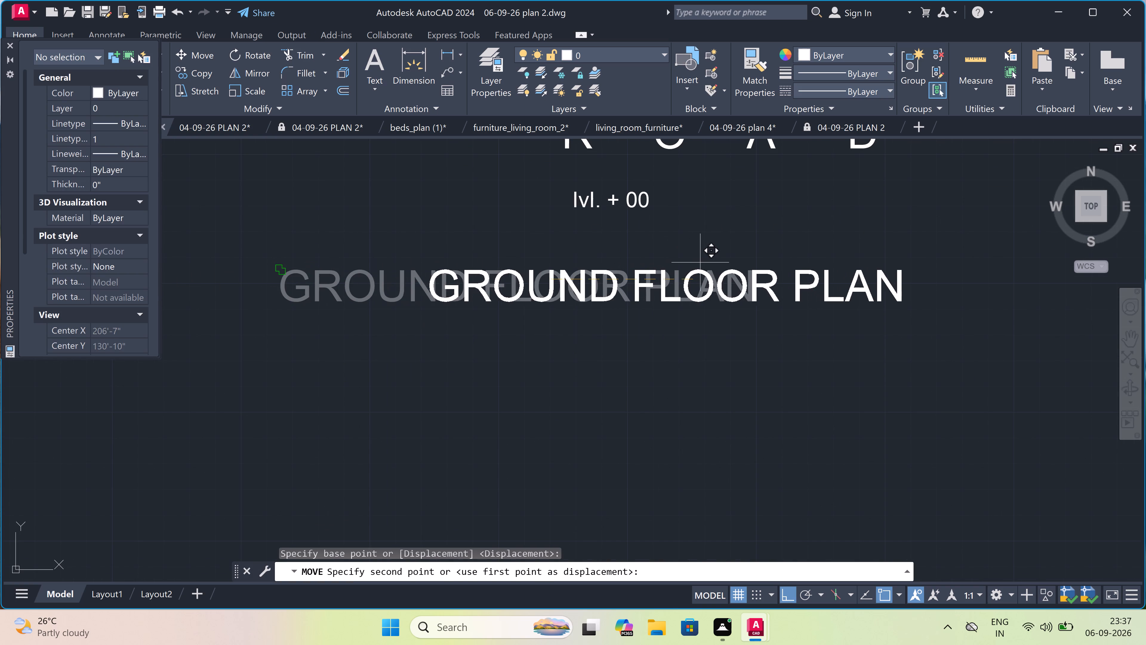
{"action": "double_click", "coordinate": [705, 262]}
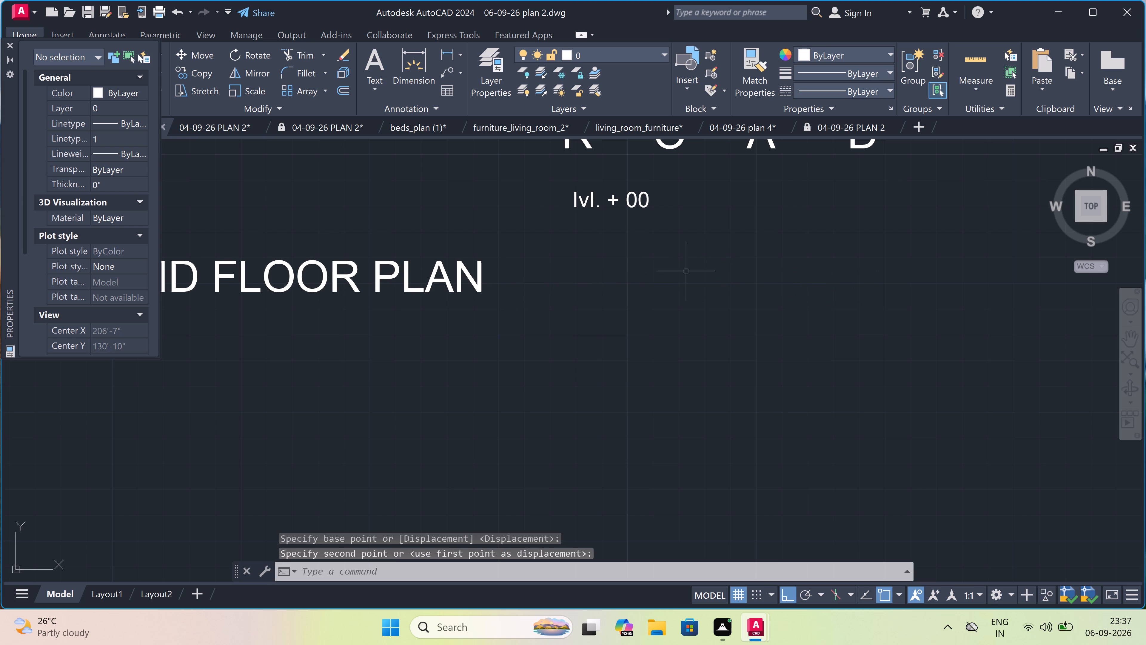
{"action": "scroll", "coordinate": [412, 317], "scroll_direction": "down", "scroll_amount": 5}
{"action": "scroll", "coordinate": [402, 313], "scroll_direction": "up", "scroll_amount": 3}
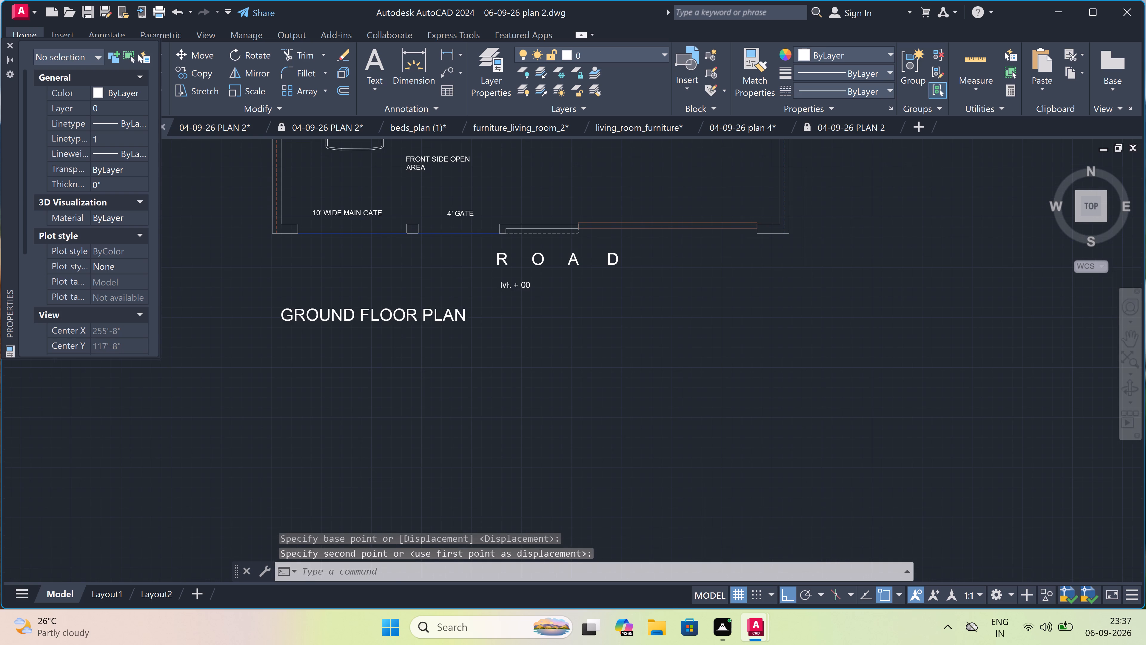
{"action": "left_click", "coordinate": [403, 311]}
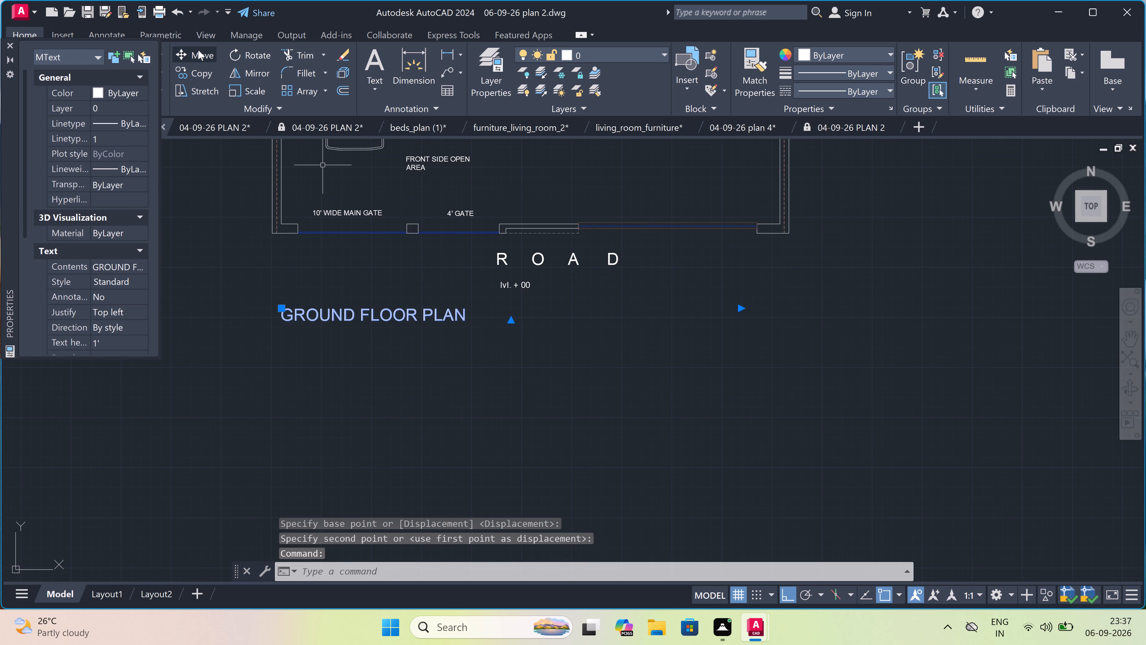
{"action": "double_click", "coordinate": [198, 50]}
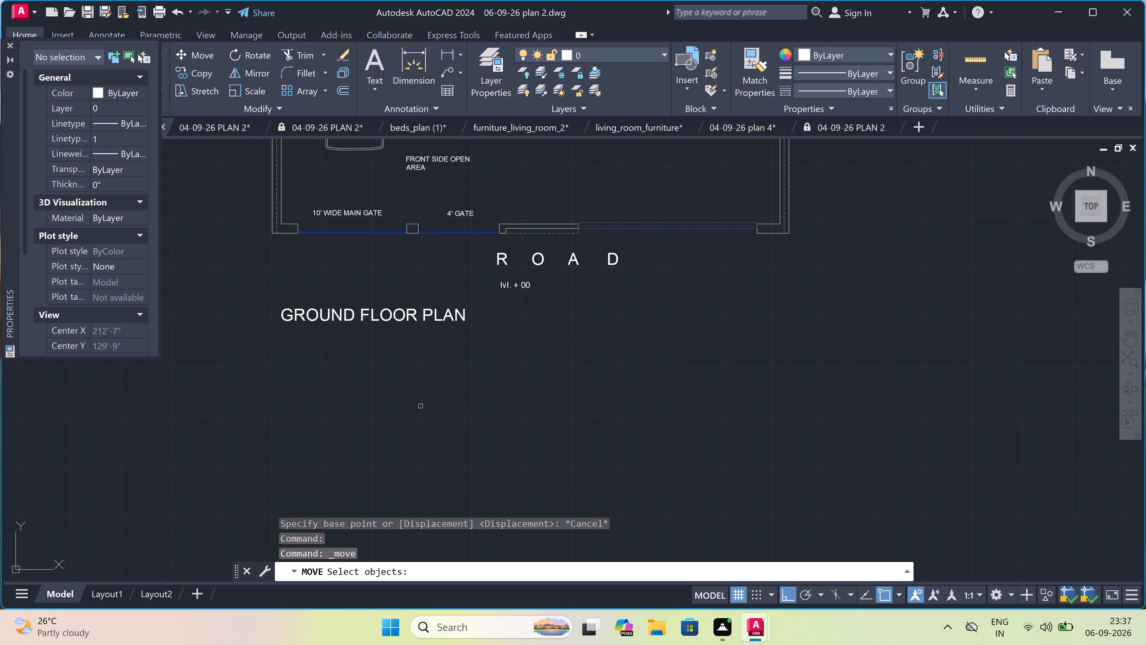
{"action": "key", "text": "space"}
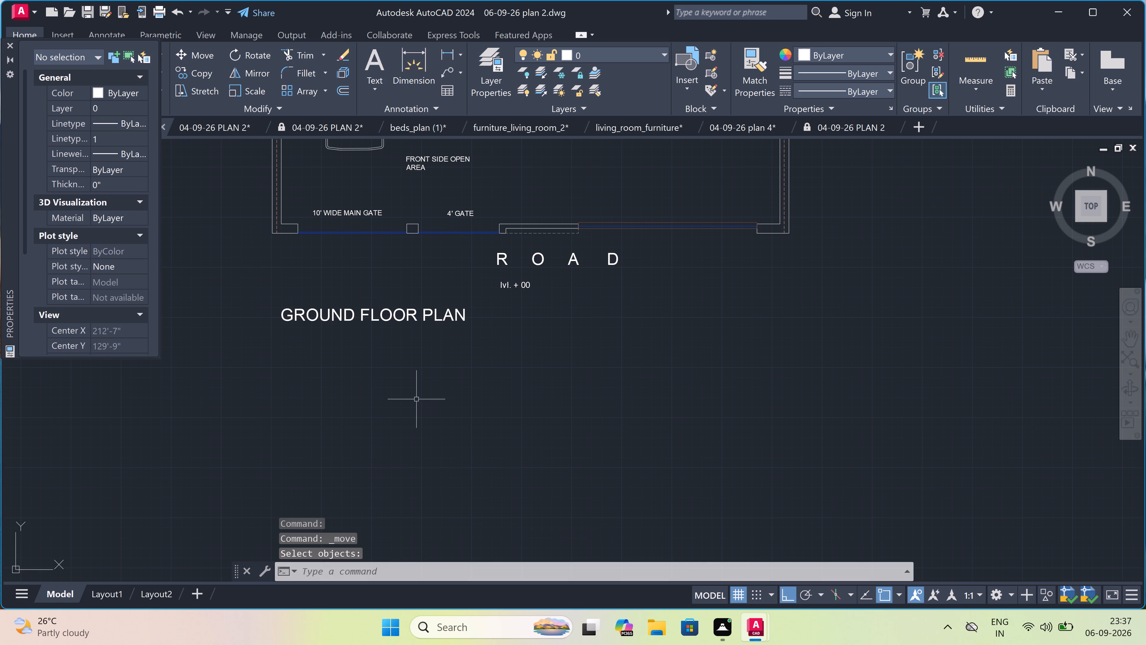
Move the GROUND FLOOR PLAN title with Ortho off so it sits beneath the ROAD and lvl. + 00 labels.
{"action": "left_click", "coordinate": [355, 316]}
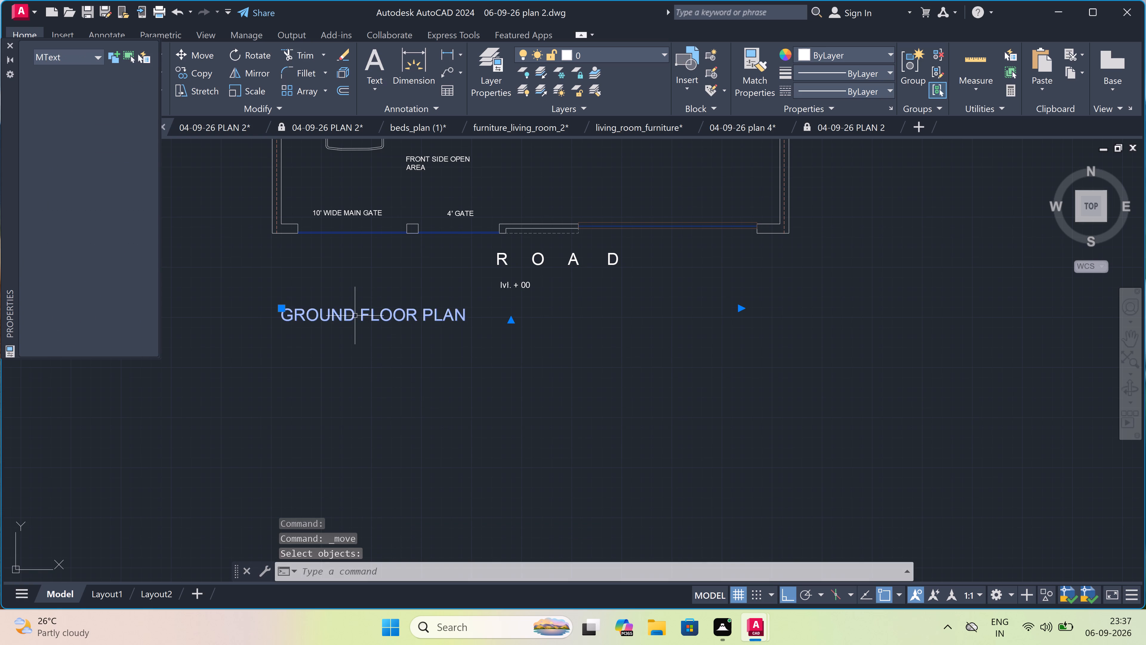
{"action": "left_click", "coordinate": [199, 46]}
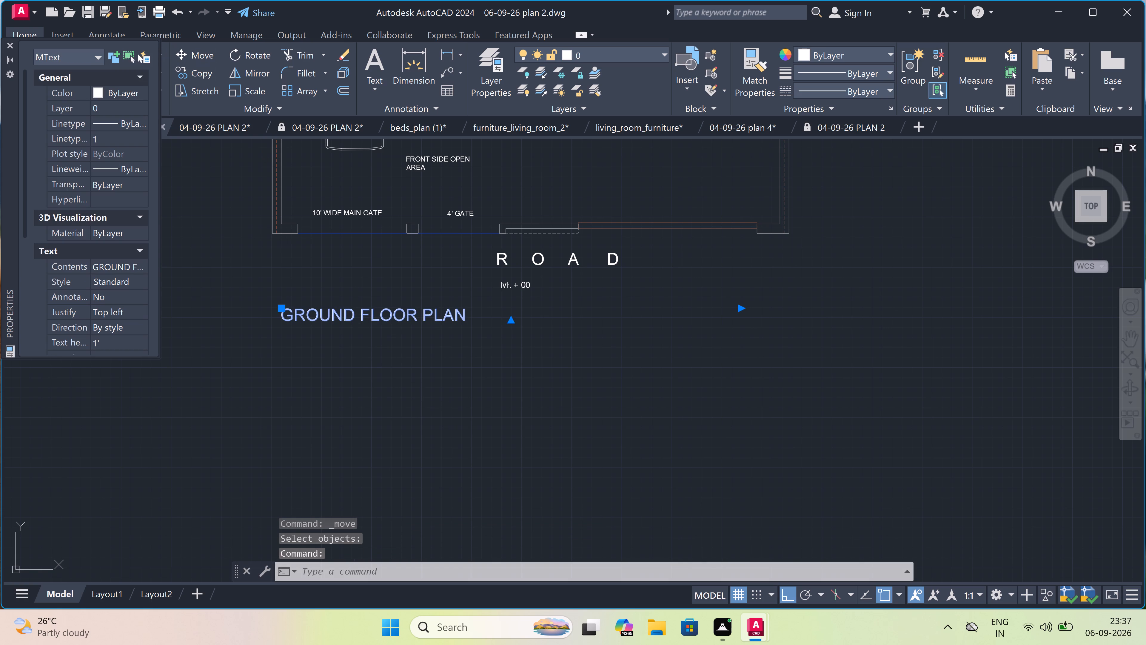
{"action": "left_click", "coordinate": [359, 311]}
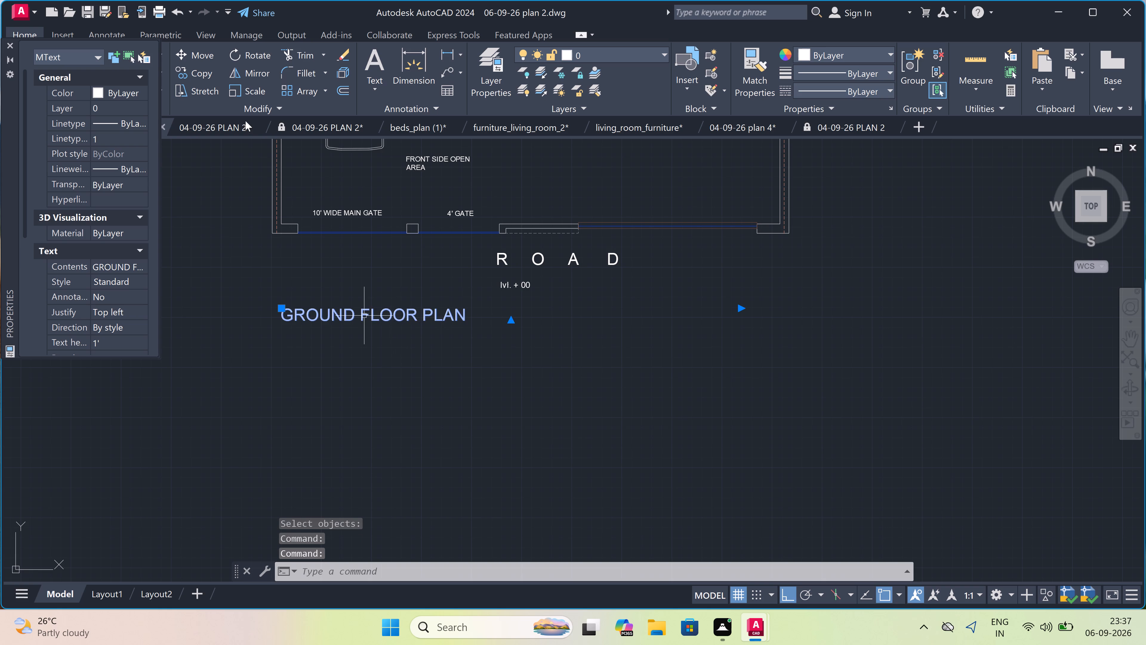
{"action": "left_click", "coordinate": [190, 47]}
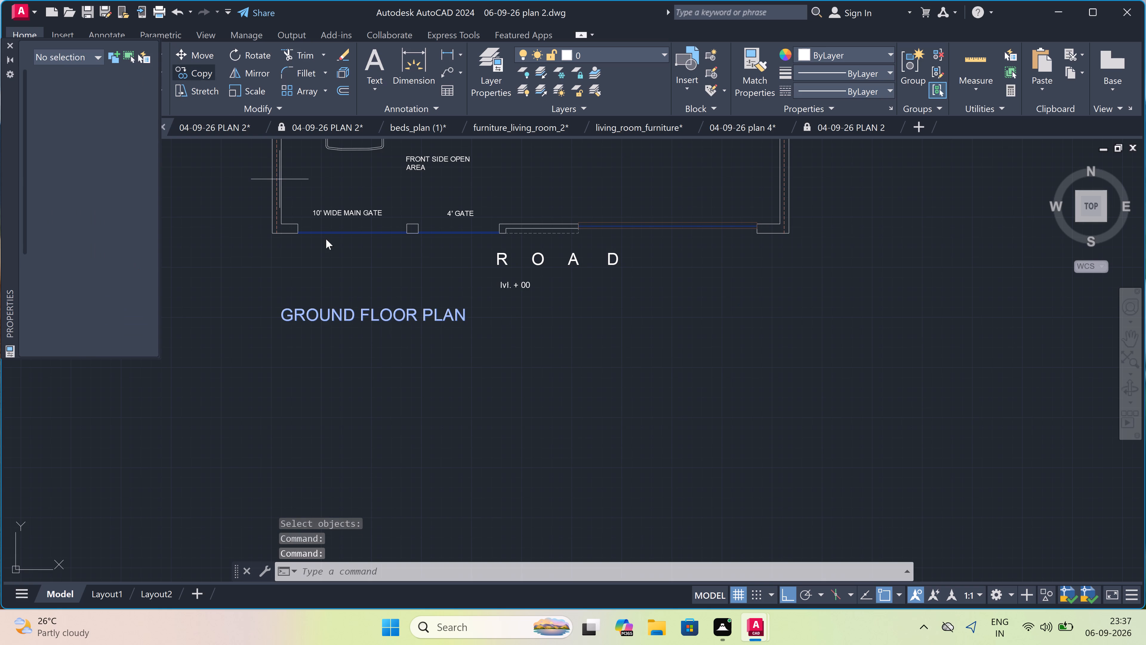
{"action": "left_click", "coordinate": [339, 314]}
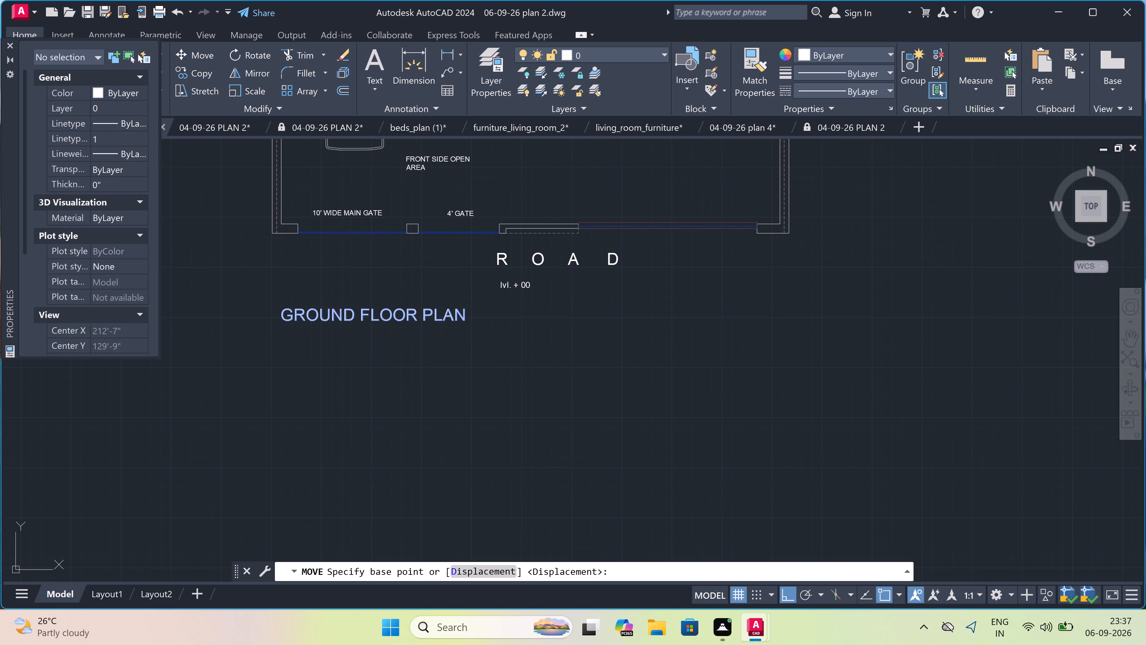
{"action": "key", "text": "F8"}
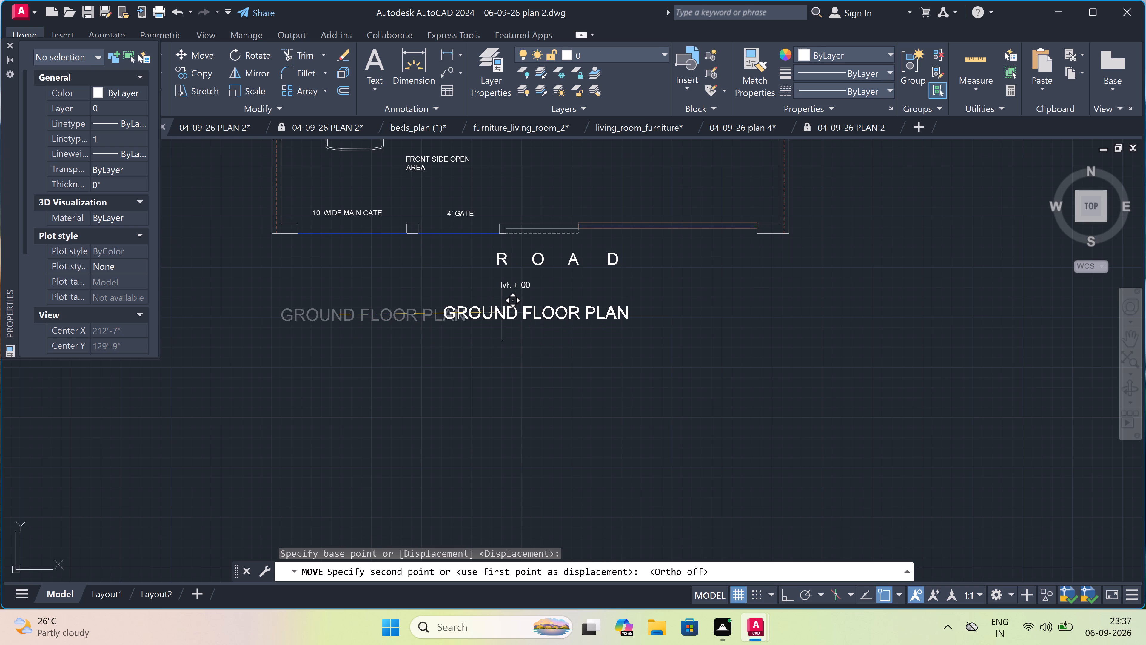
{"action": "left_click", "coordinate": [501, 331]}
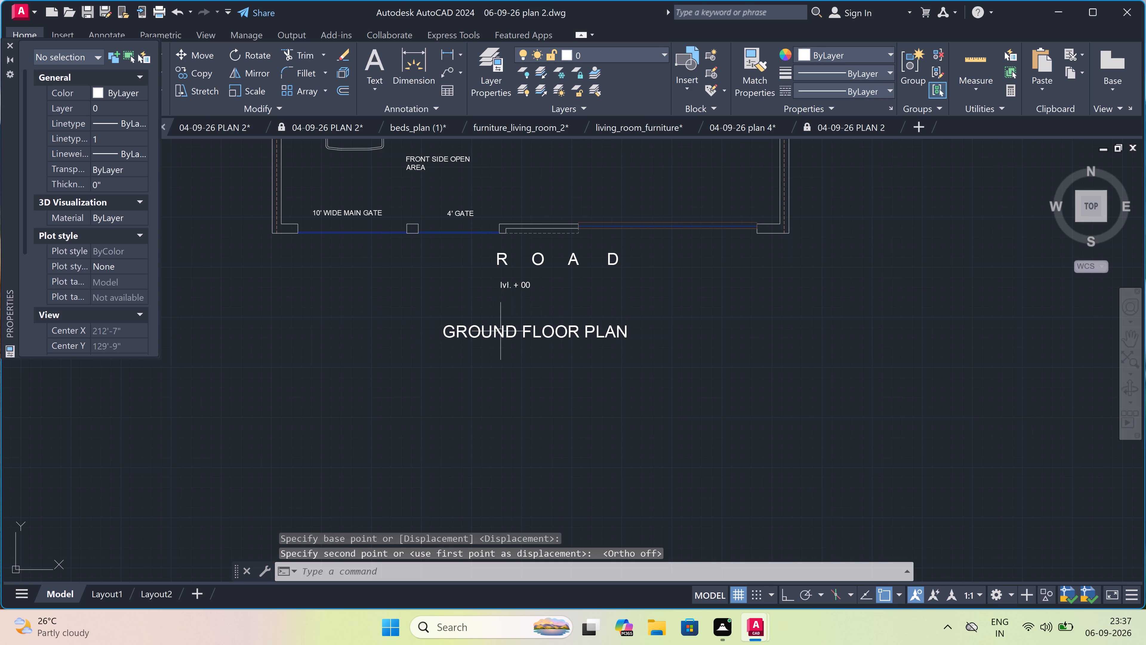
{"action": "key", "text": "Escape"}
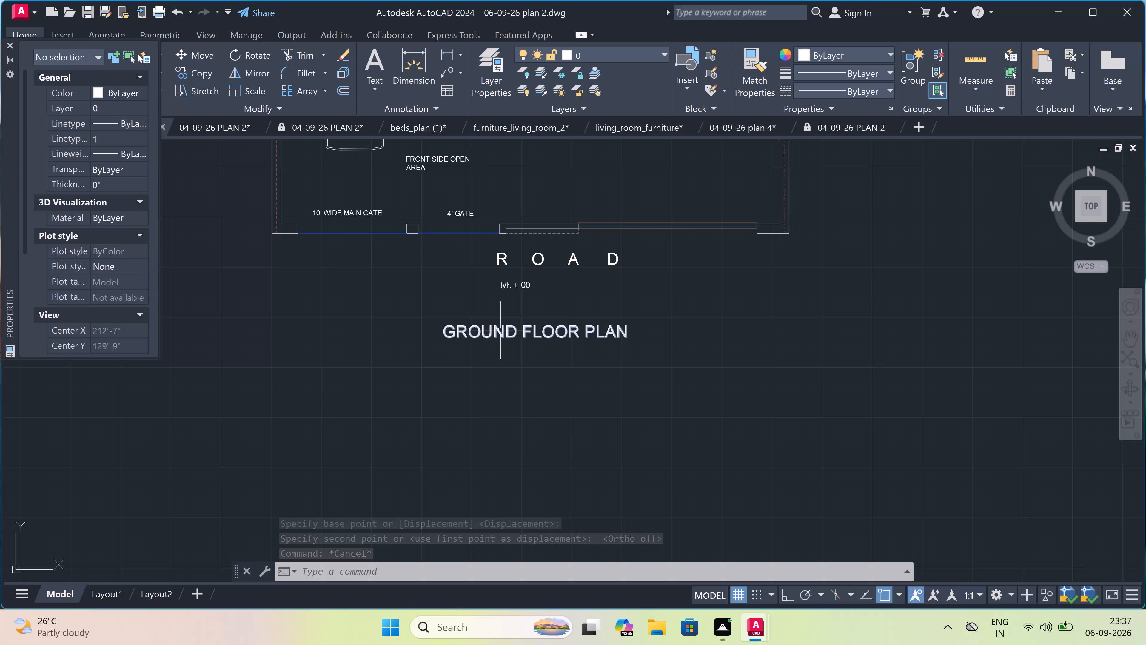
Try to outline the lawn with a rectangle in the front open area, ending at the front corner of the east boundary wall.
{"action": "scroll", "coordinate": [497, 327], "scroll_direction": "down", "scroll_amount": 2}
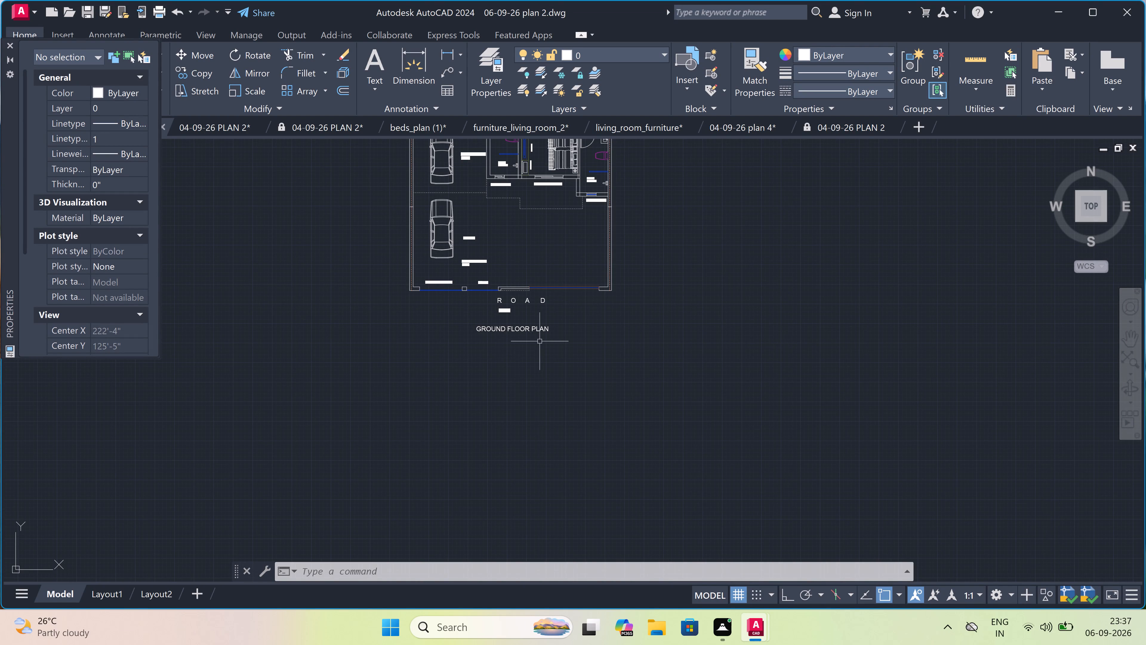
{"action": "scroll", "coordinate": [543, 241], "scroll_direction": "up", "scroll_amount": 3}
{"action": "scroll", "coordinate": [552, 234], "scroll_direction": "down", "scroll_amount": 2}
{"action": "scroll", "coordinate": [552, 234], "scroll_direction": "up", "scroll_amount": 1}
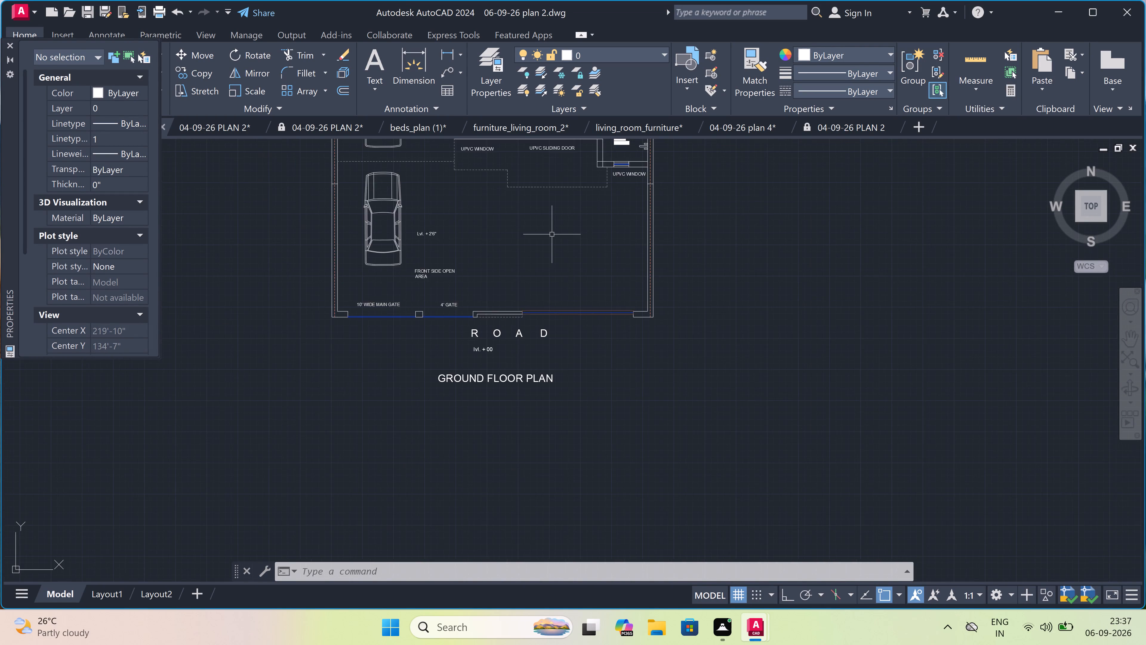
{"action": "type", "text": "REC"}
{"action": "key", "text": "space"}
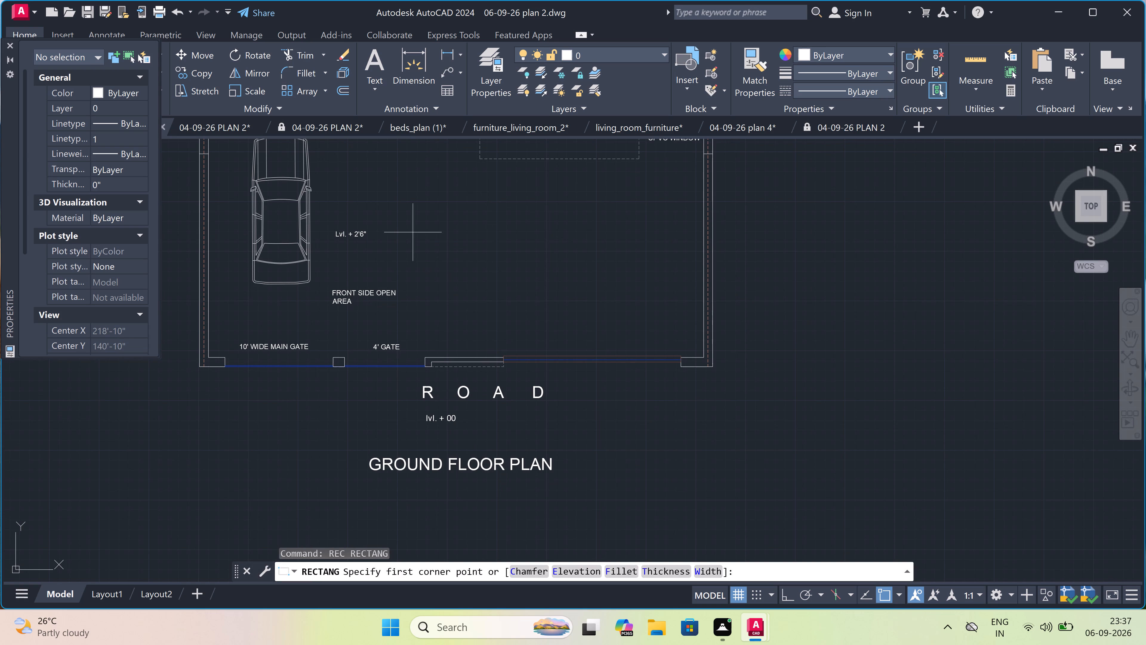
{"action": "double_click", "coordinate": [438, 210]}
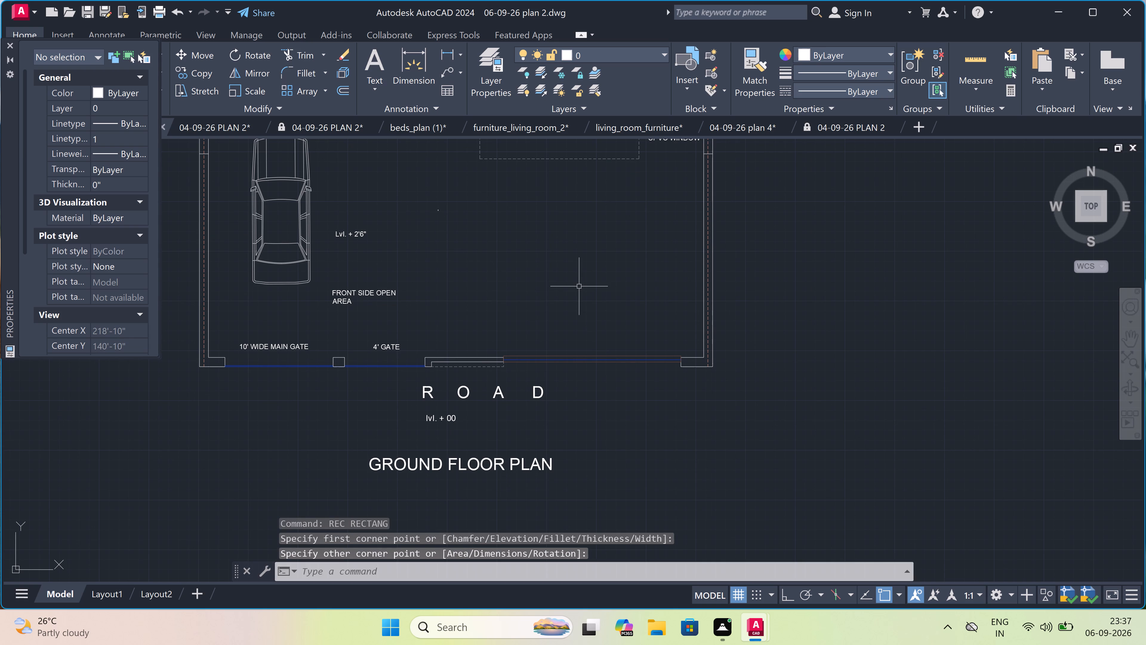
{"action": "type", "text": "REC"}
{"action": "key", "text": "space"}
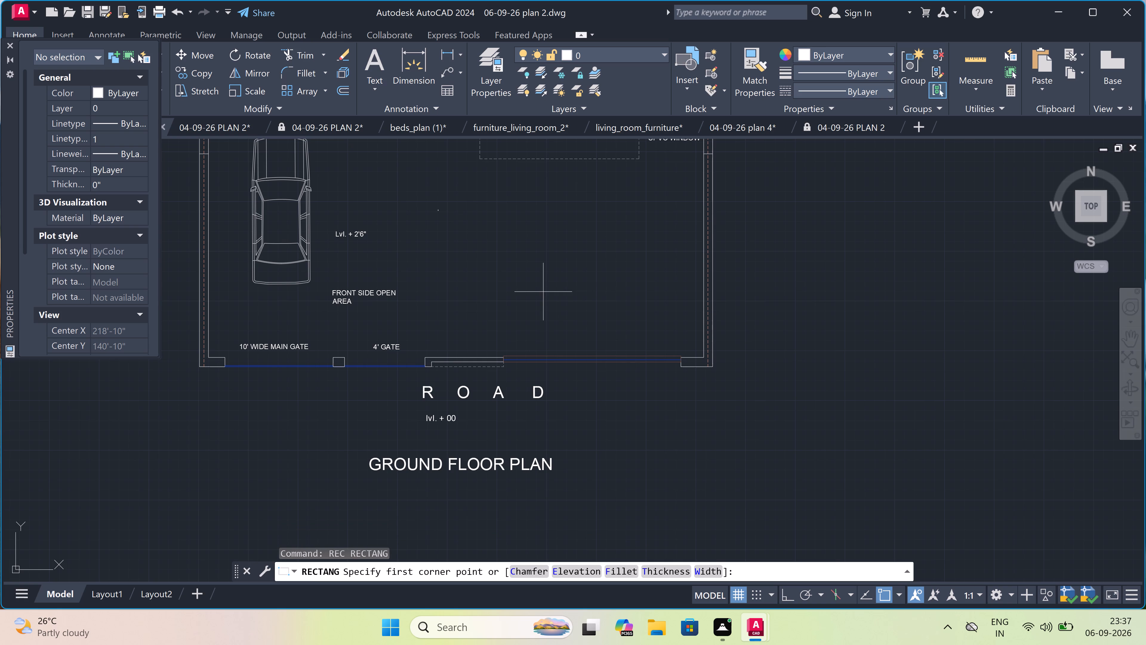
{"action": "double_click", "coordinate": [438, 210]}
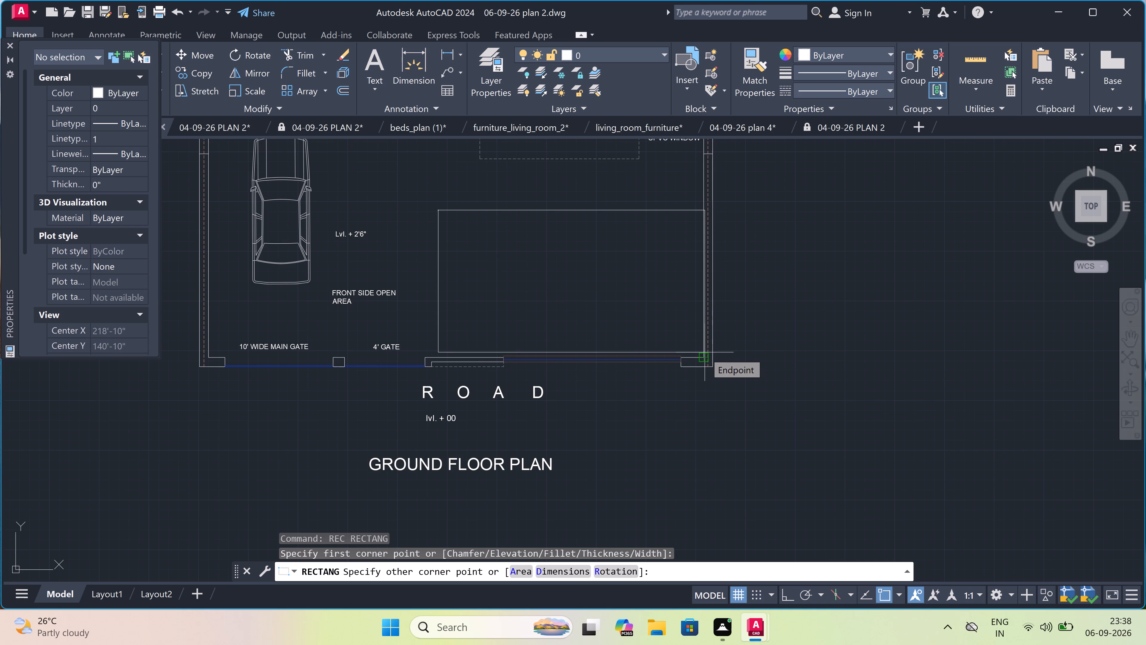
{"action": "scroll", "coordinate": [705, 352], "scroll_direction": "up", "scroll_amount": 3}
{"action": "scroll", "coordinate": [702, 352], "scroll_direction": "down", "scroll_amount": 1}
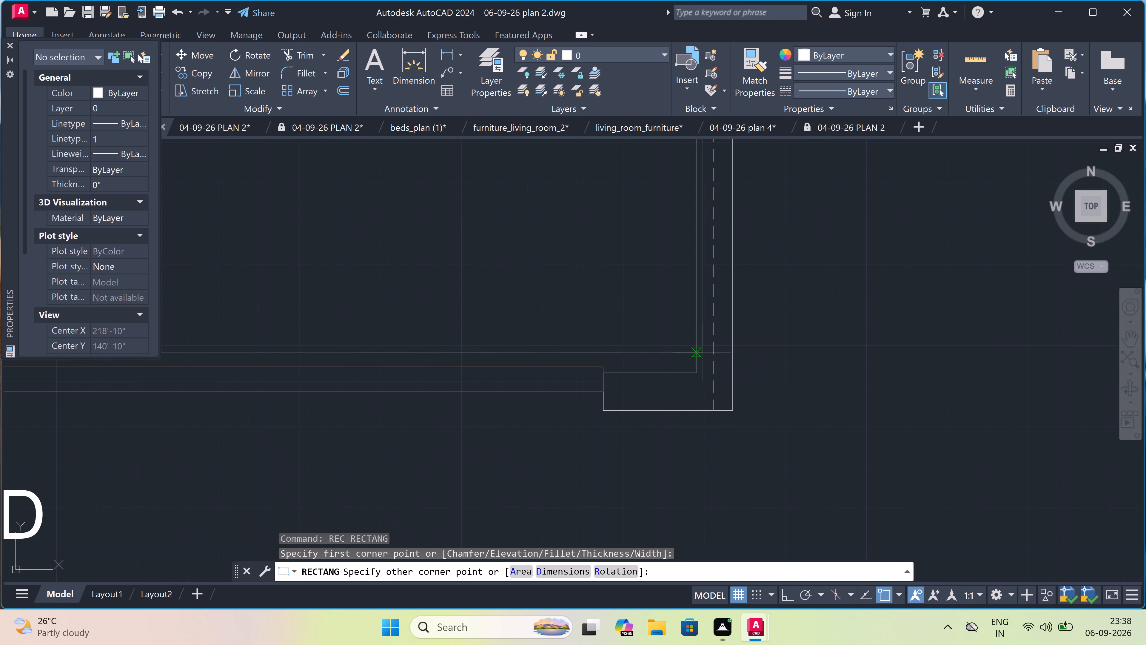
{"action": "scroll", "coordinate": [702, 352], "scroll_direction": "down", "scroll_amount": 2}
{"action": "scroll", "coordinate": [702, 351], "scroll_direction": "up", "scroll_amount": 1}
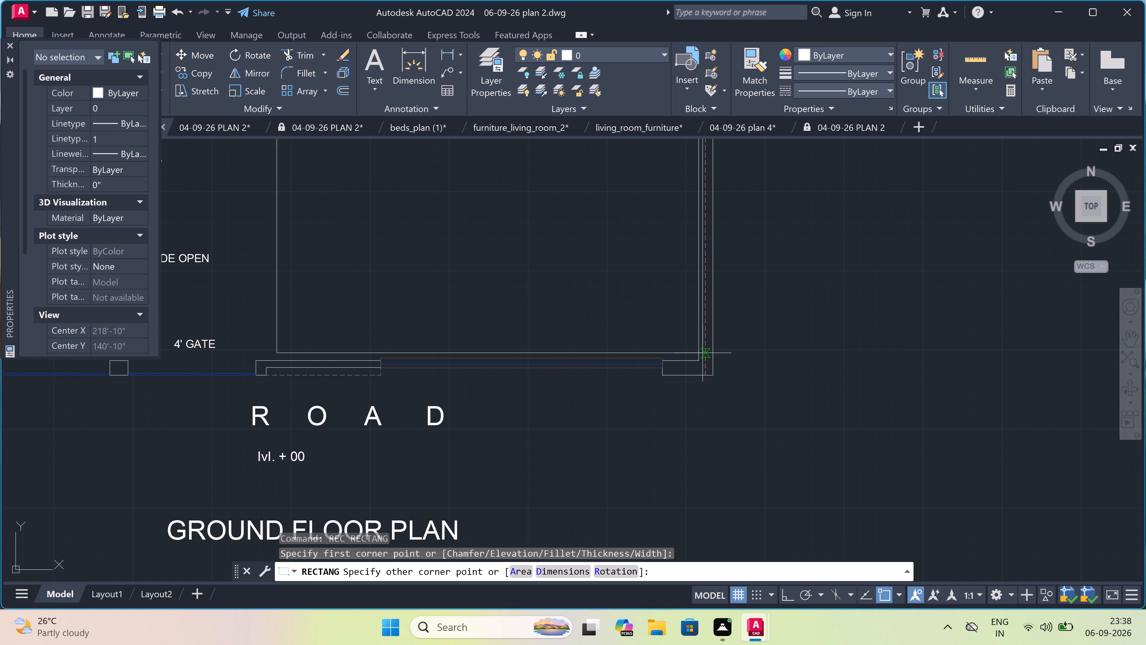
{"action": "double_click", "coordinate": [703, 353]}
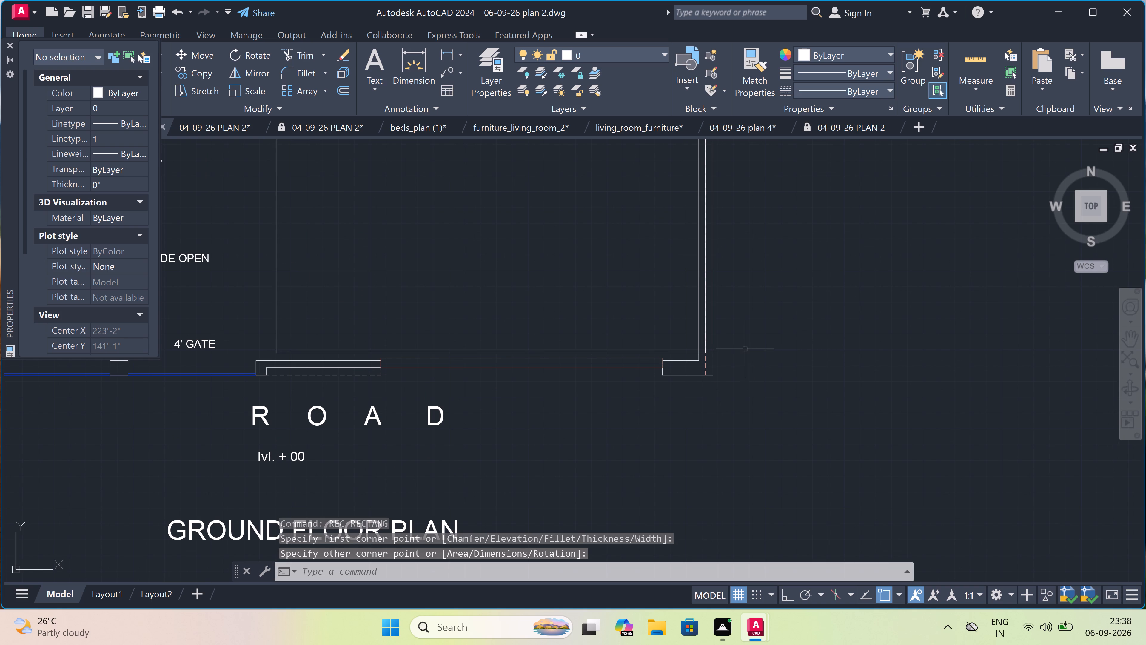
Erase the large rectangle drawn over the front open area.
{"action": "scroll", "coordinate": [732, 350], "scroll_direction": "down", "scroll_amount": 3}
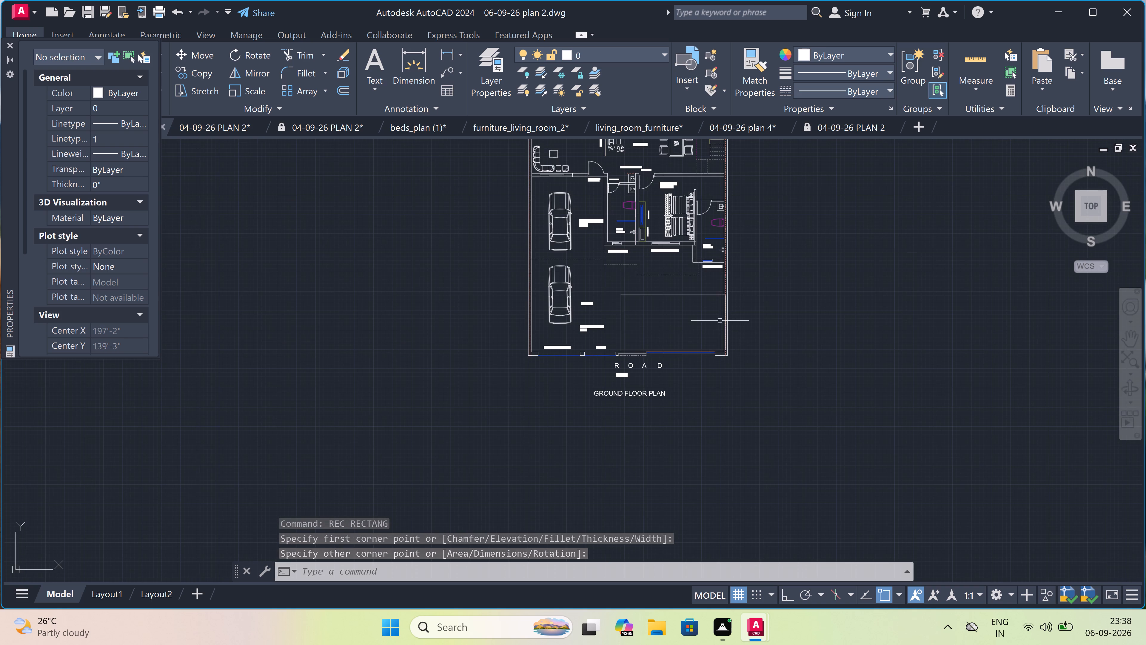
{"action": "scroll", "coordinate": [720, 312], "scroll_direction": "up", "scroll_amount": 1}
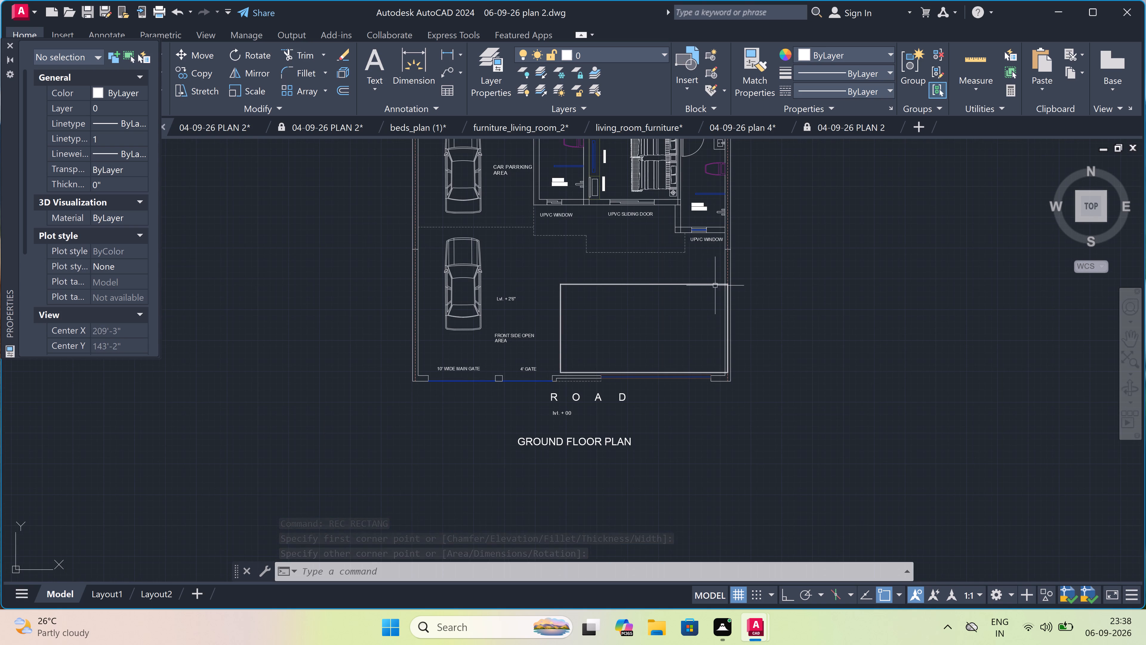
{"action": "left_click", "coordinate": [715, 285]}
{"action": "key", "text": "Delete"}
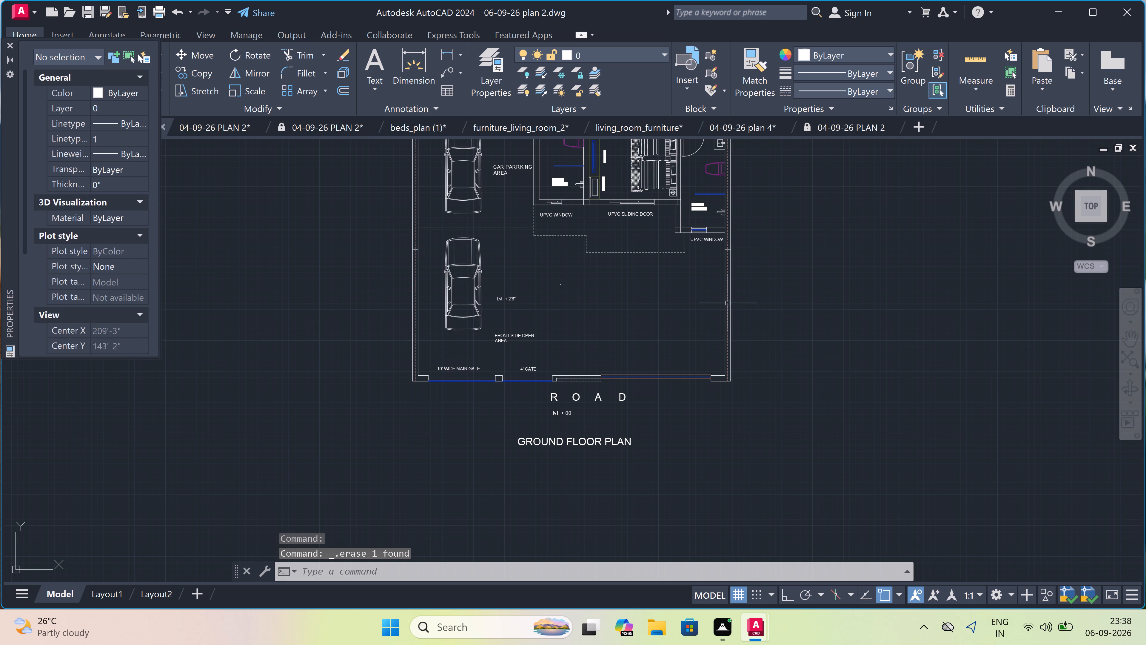
Add multiline text GREEN LAWN in the open area east of the FRONT SIDE OPEN AREA label.
{"action": "type", "text": "MT"}
{"action": "key", "text": "space"}
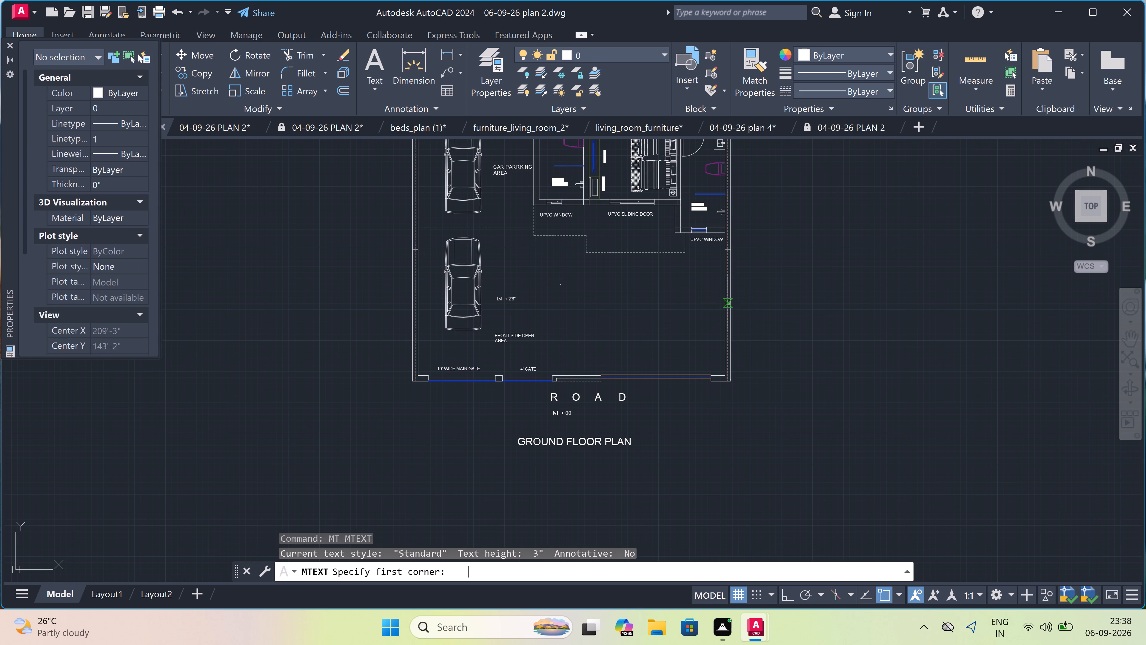
{"action": "left_click", "coordinate": [580, 317]}
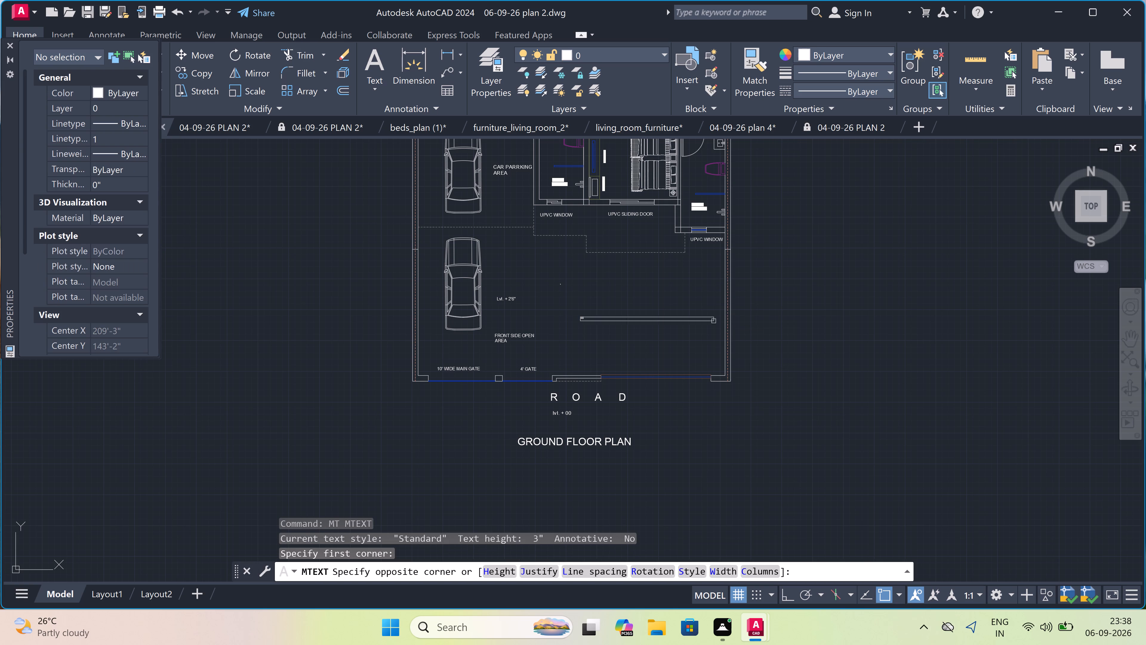
{"action": "left_click", "coordinate": [999, 320]}
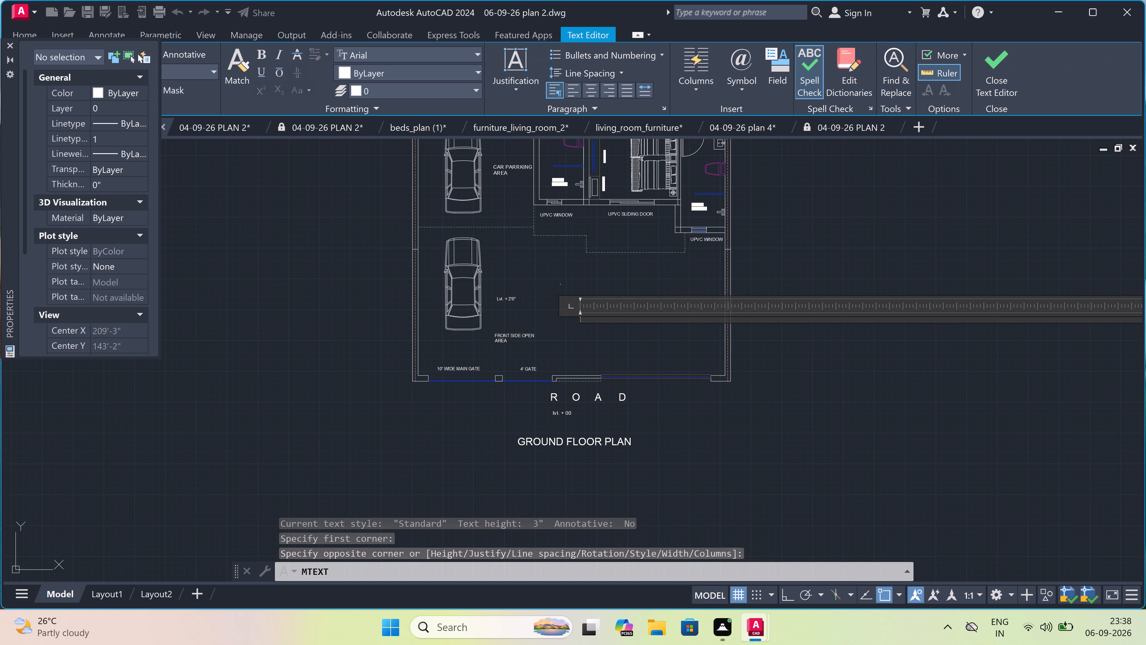
{"action": "type", "text": "GREEN LAWAN"}
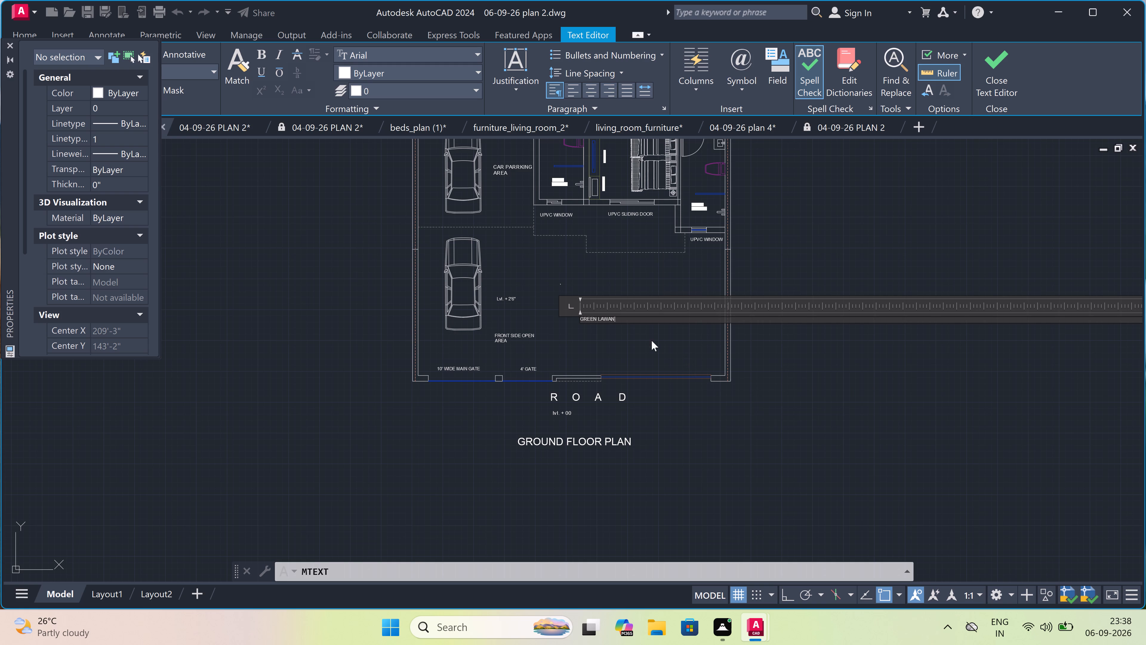
{"action": "key", "text": "BackSpace"}
{"action": "key", "text": "BackSpace"}
{"action": "key", "text": "n"}
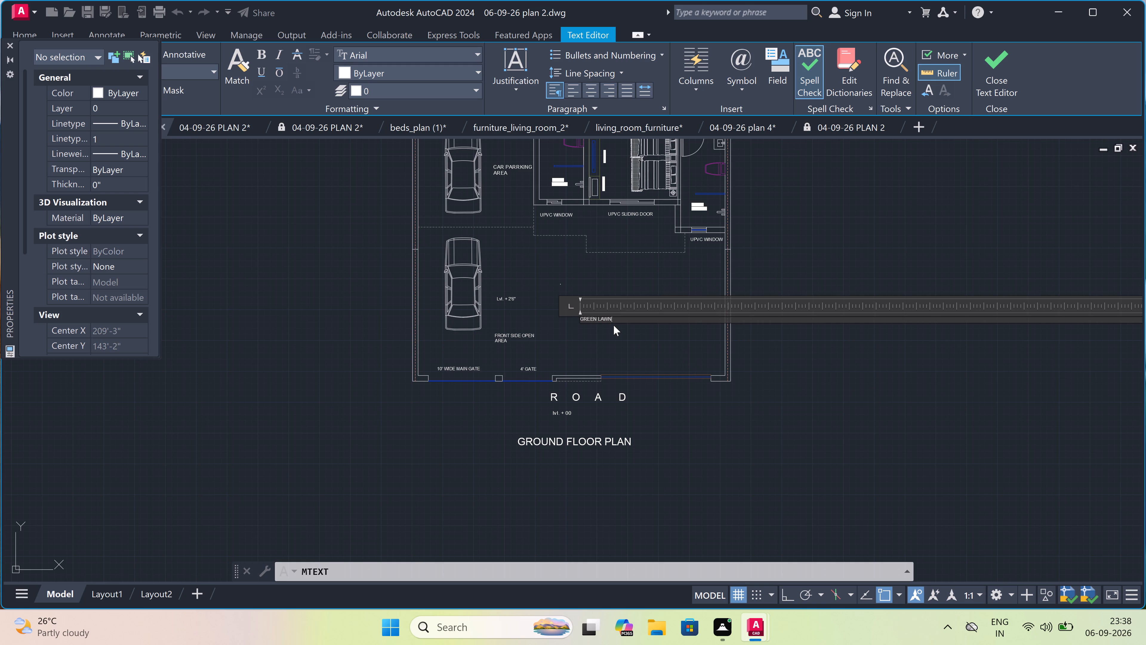
{"action": "left_click", "coordinate": [614, 325]}
{"action": "double_click", "coordinate": [611, 308]}
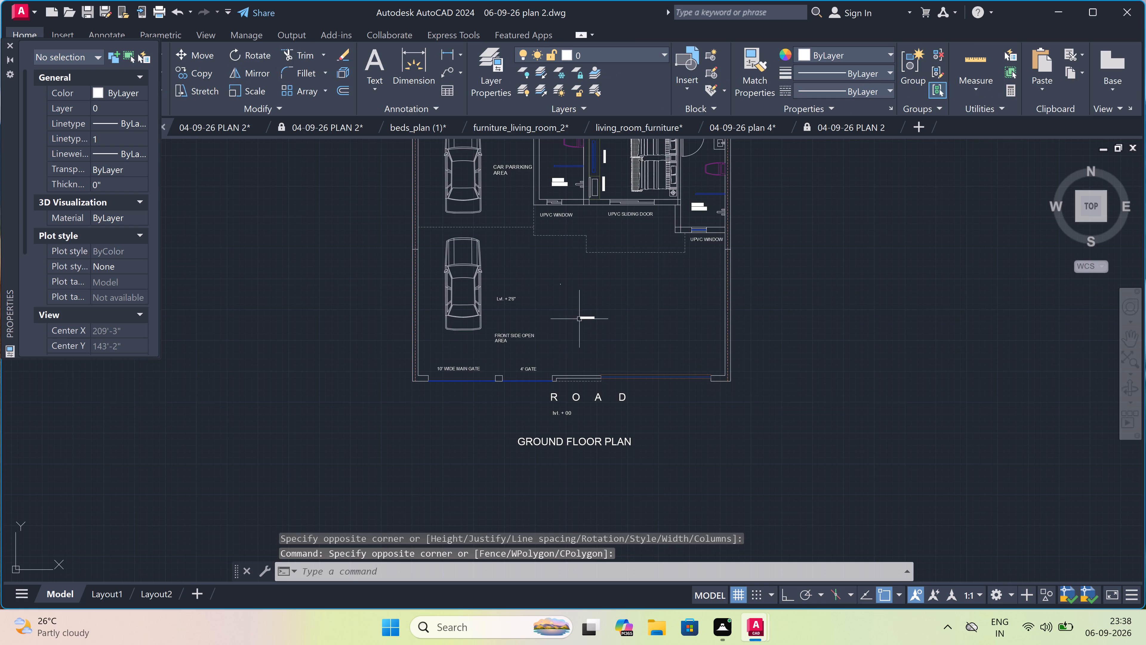
Set the text height of the GREEN LAWN label to 5".
{"action": "left_click", "coordinate": [582, 317]}
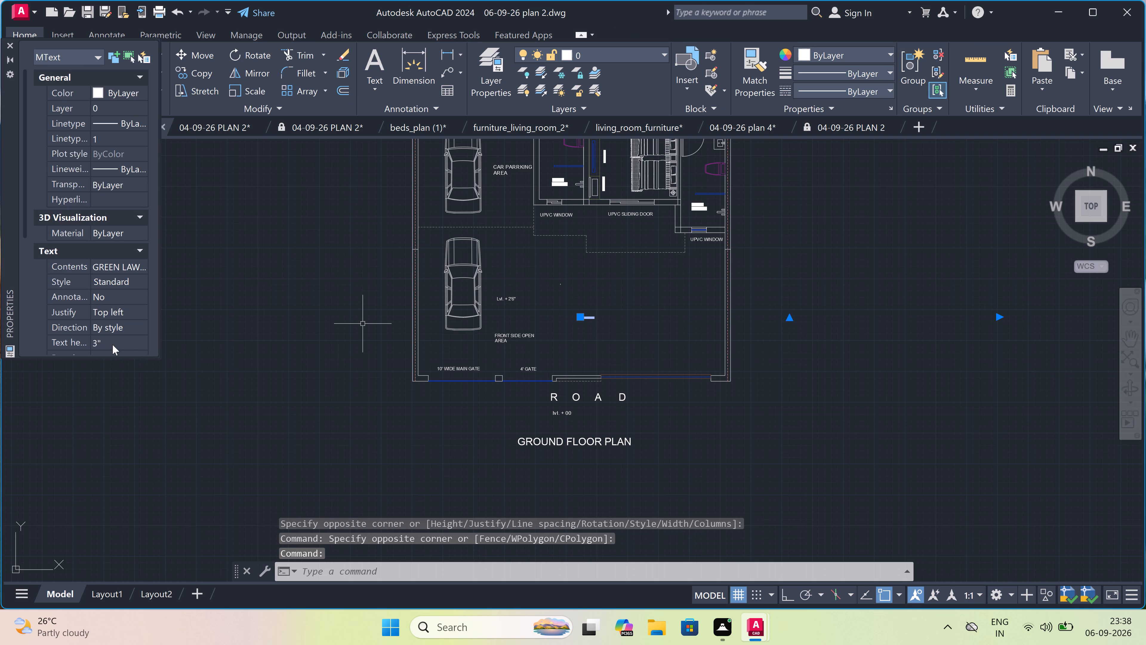
{"action": "left_click", "coordinate": [113, 344]}
{"action": "key", "text": "BackSpace"}
{"action": "type", "text": "5\""}
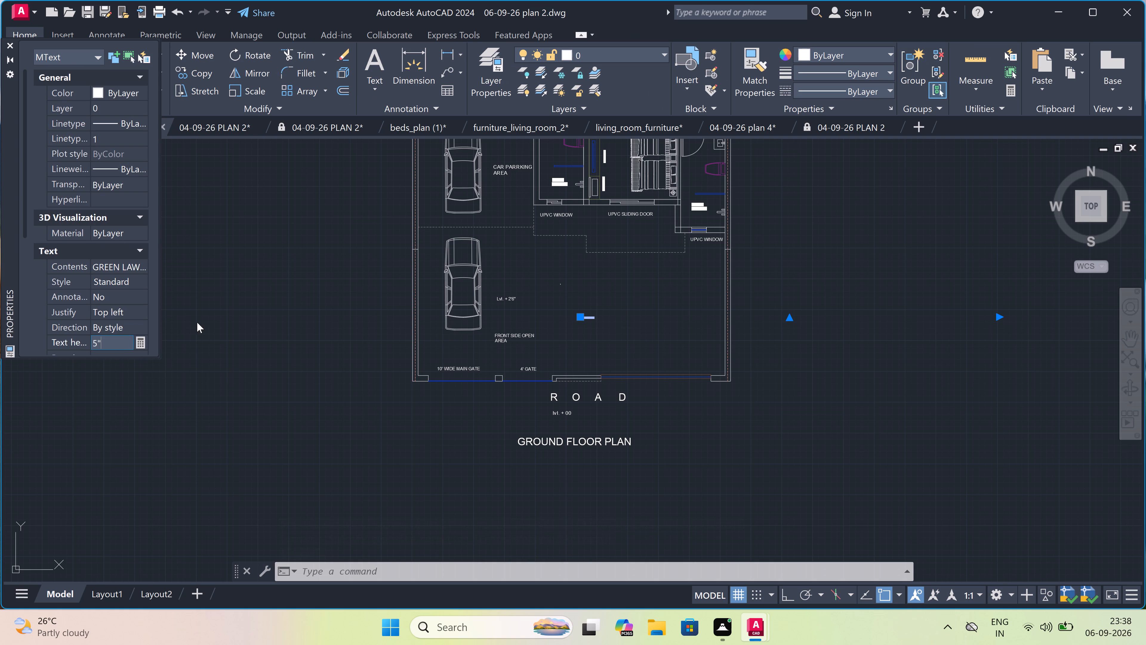
{"action": "left_click", "coordinate": [200, 322]}
{"action": "key", "text": "Escape"}
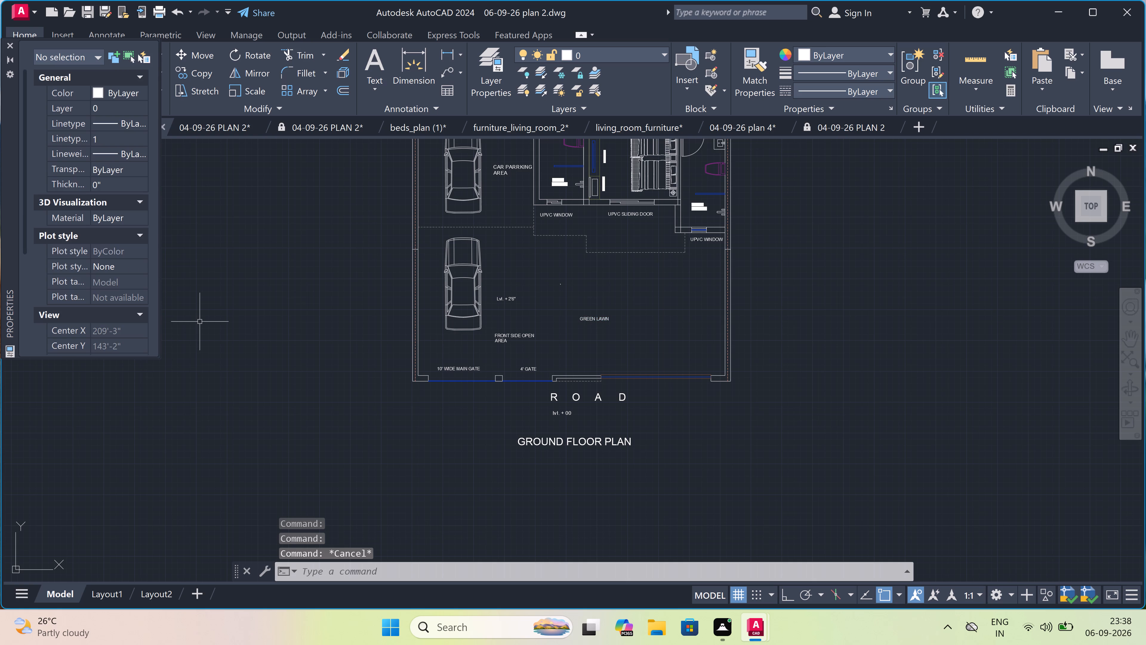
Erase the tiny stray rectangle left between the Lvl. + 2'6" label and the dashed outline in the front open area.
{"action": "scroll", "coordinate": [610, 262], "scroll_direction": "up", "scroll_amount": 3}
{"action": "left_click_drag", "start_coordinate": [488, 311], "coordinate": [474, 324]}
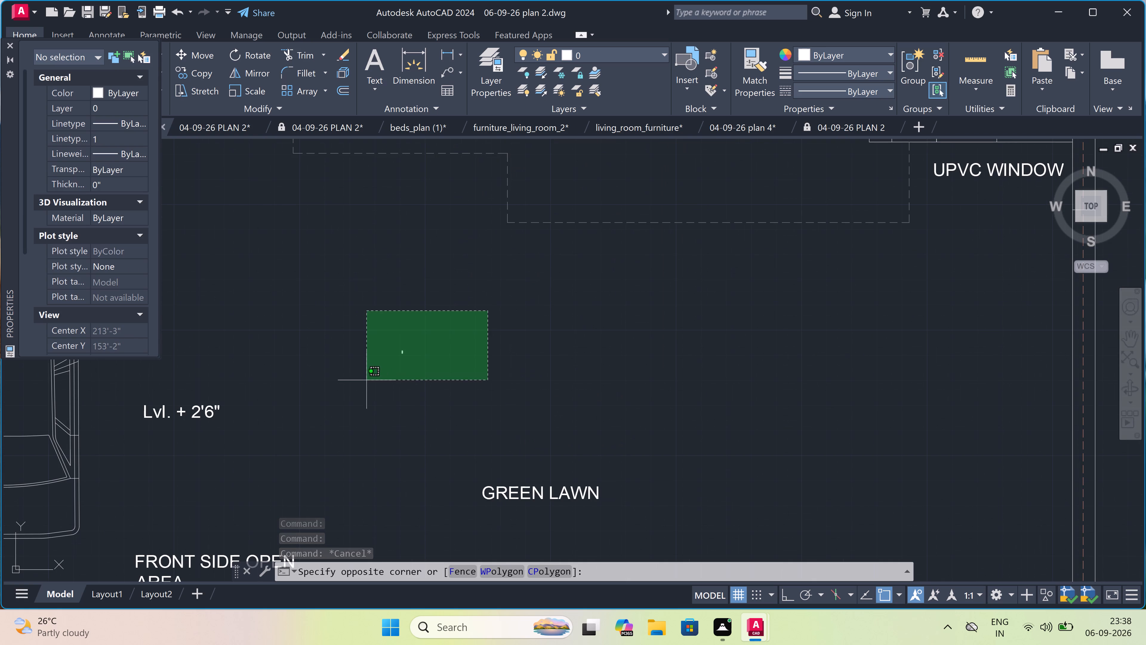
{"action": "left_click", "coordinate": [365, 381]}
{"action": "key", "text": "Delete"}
Move the GREEN LAWN label southeast, closer to the front wall and the east boundary wall.
{"action": "scroll", "coordinate": [376, 366], "scroll_direction": "down", "scroll_amount": 2}
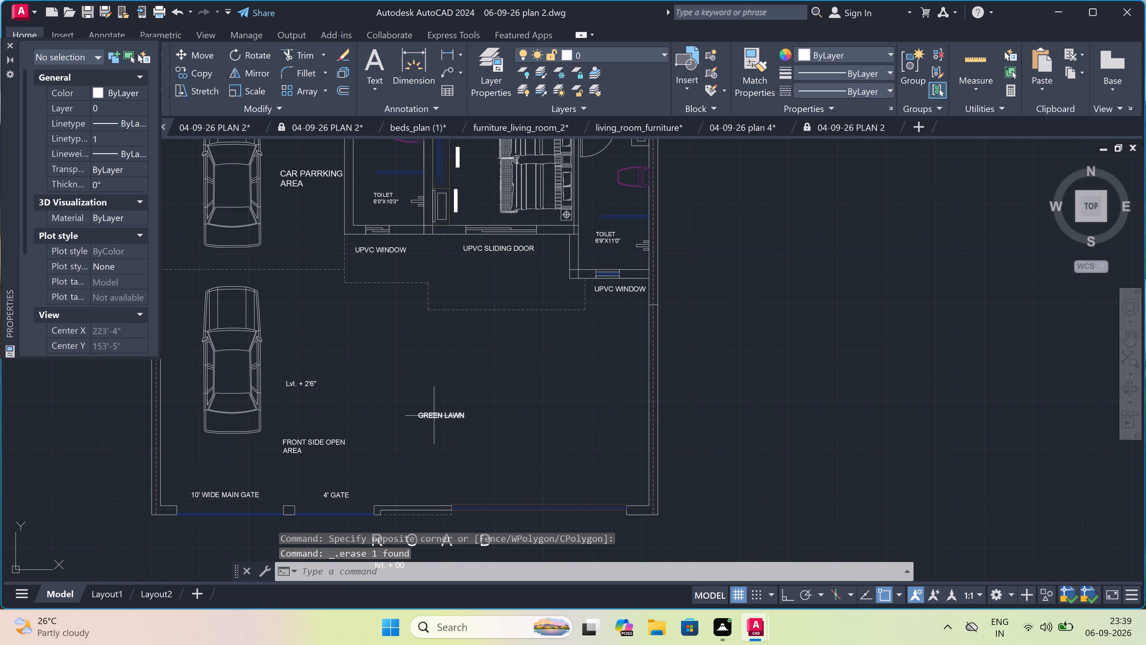
{"action": "left_click", "coordinate": [434, 416]}
{"action": "double_click", "coordinate": [198, 53]}
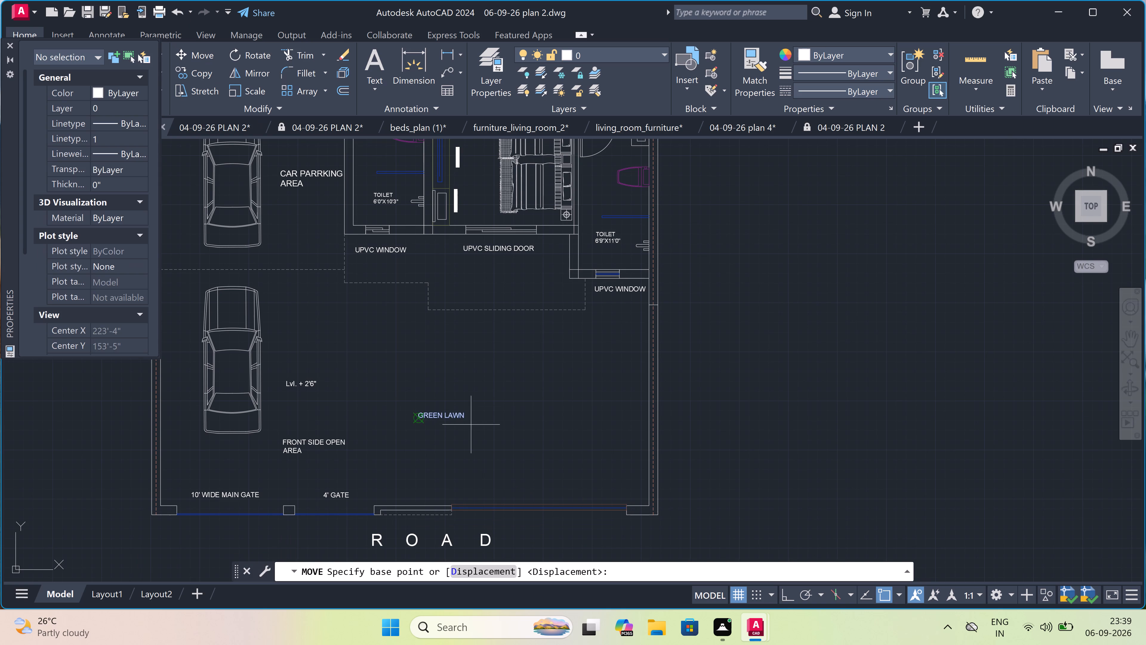
{"action": "double_click", "coordinate": [433, 416]}
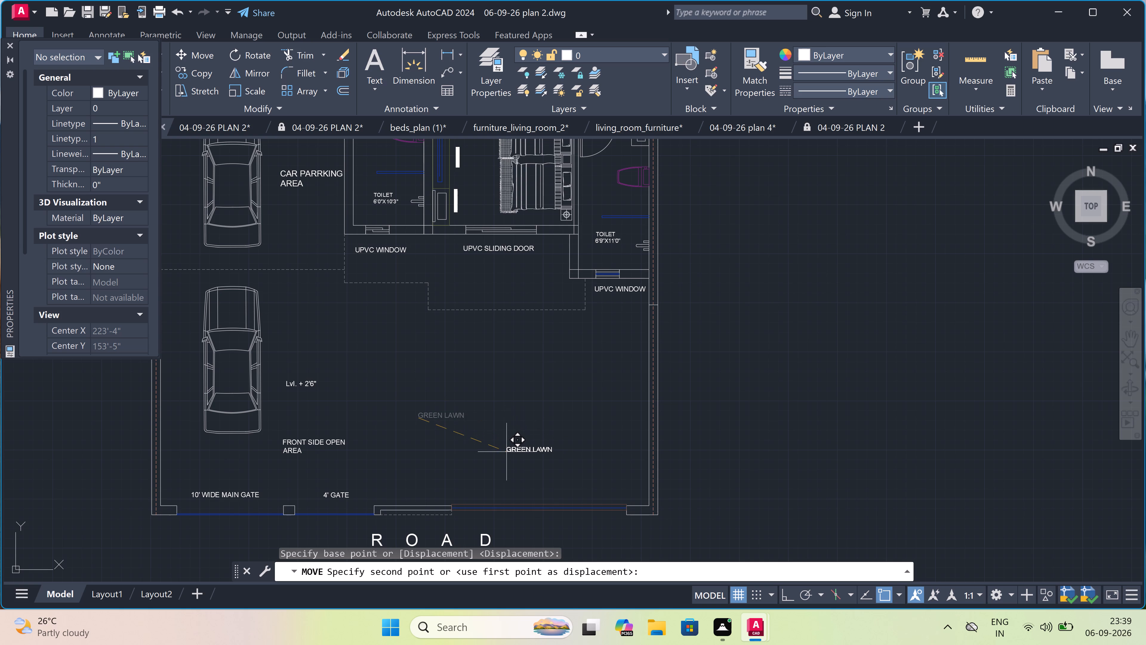
{"action": "double_click", "coordinate": [505, 450]}
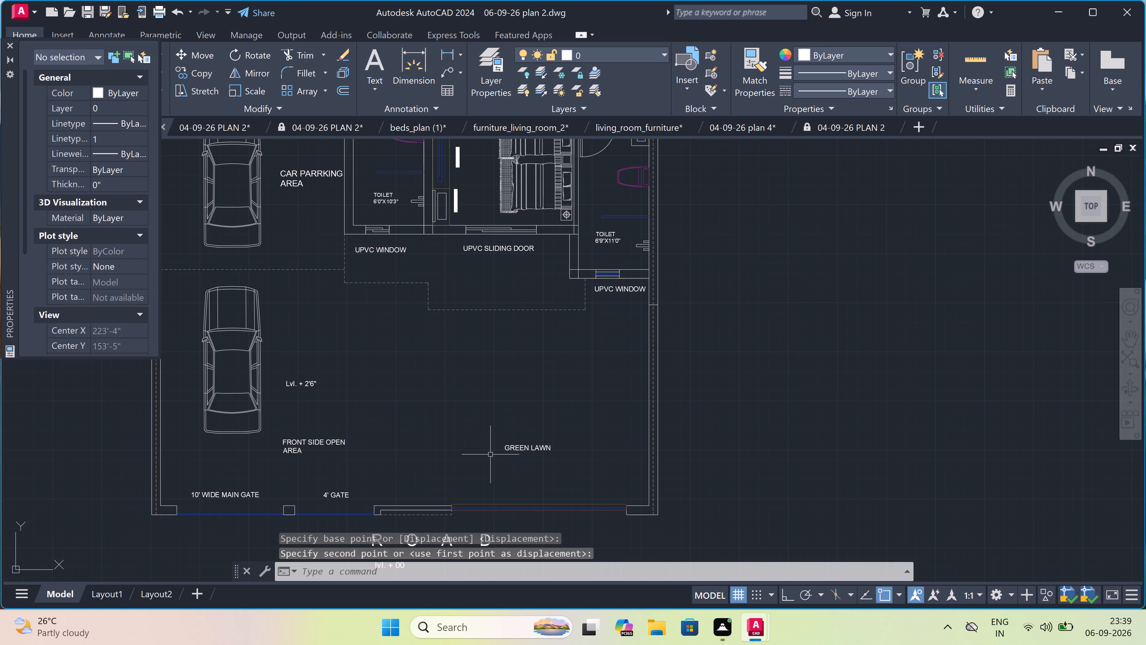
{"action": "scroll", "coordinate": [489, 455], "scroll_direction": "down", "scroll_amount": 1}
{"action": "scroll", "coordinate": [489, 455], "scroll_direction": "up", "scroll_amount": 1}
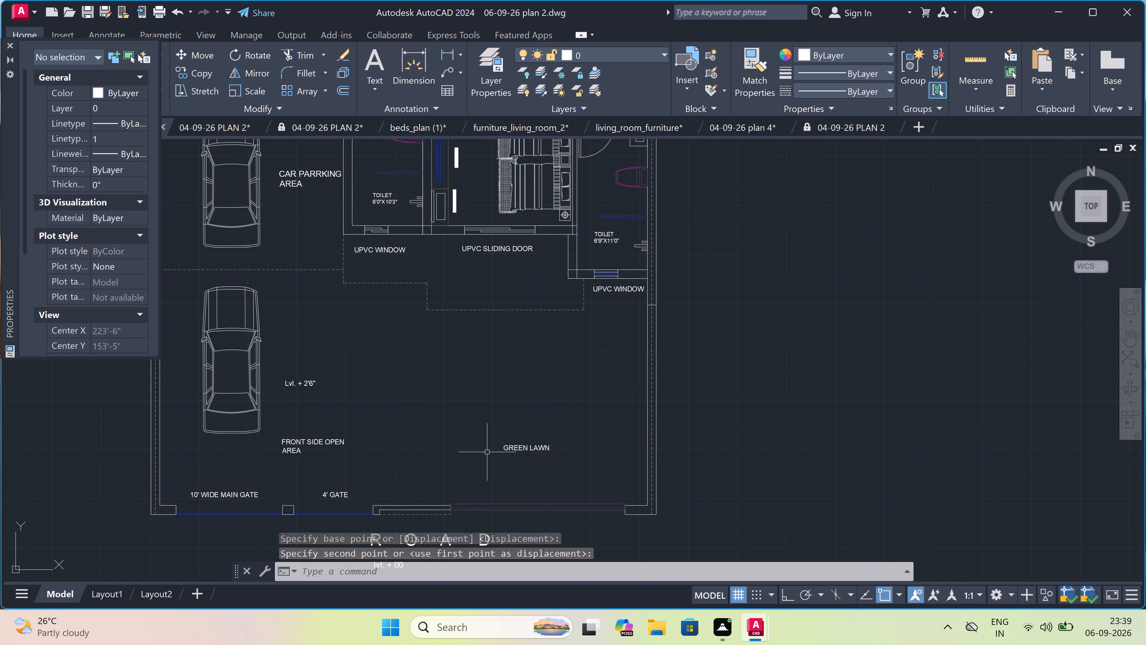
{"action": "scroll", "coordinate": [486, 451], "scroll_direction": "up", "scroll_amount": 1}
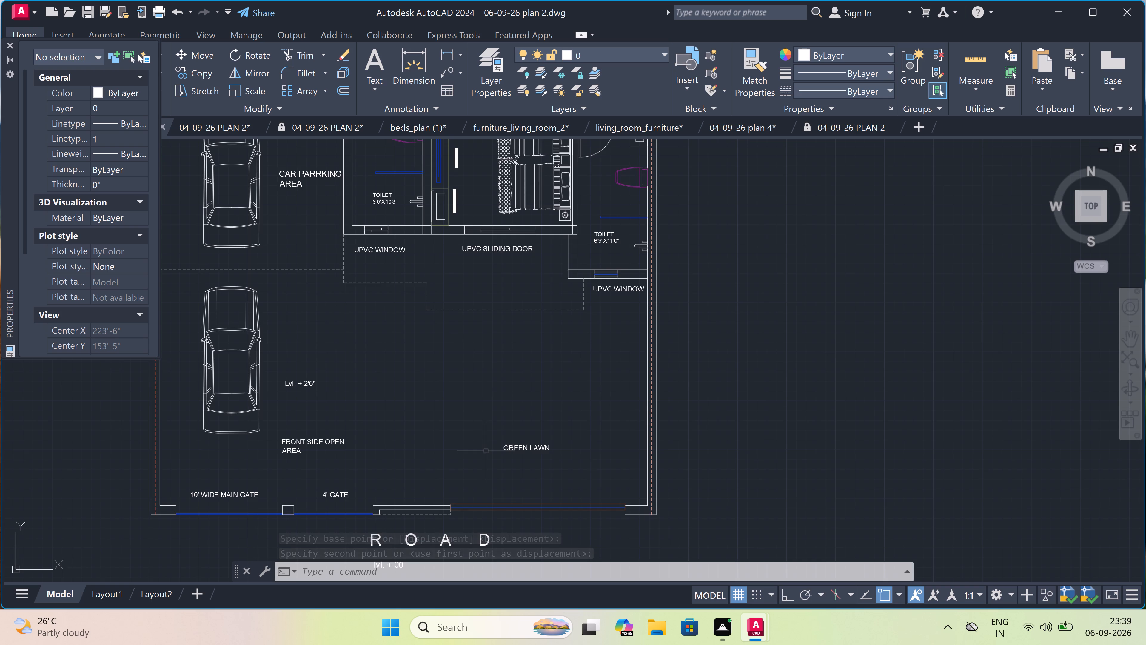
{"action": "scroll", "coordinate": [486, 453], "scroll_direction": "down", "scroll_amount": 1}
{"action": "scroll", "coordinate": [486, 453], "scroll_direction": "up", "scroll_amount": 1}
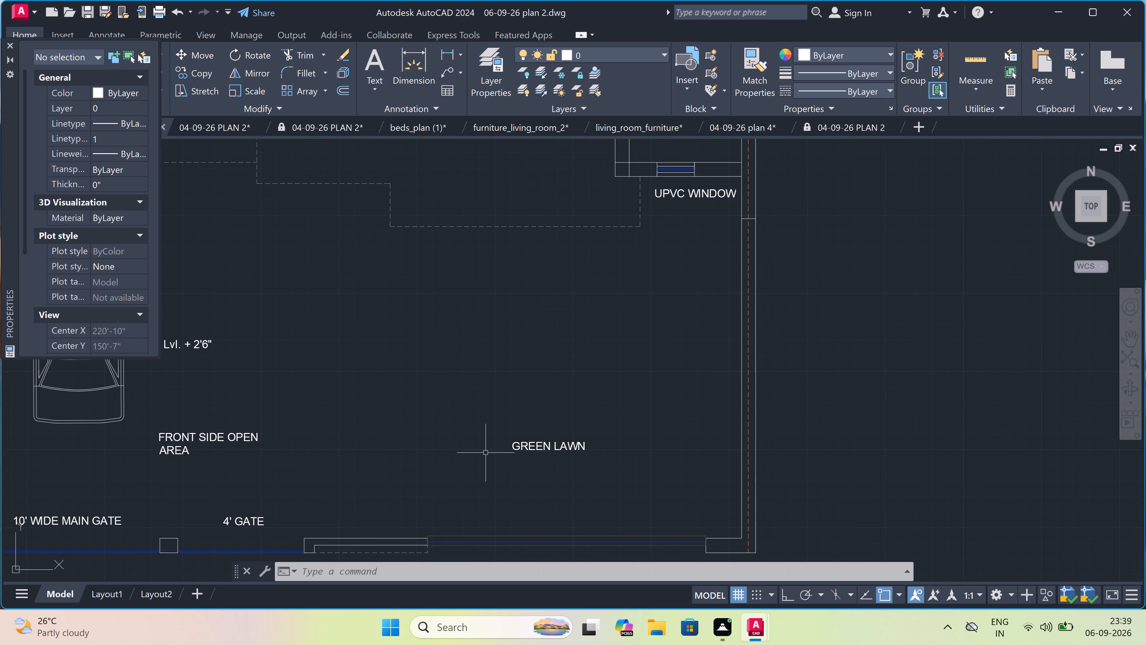
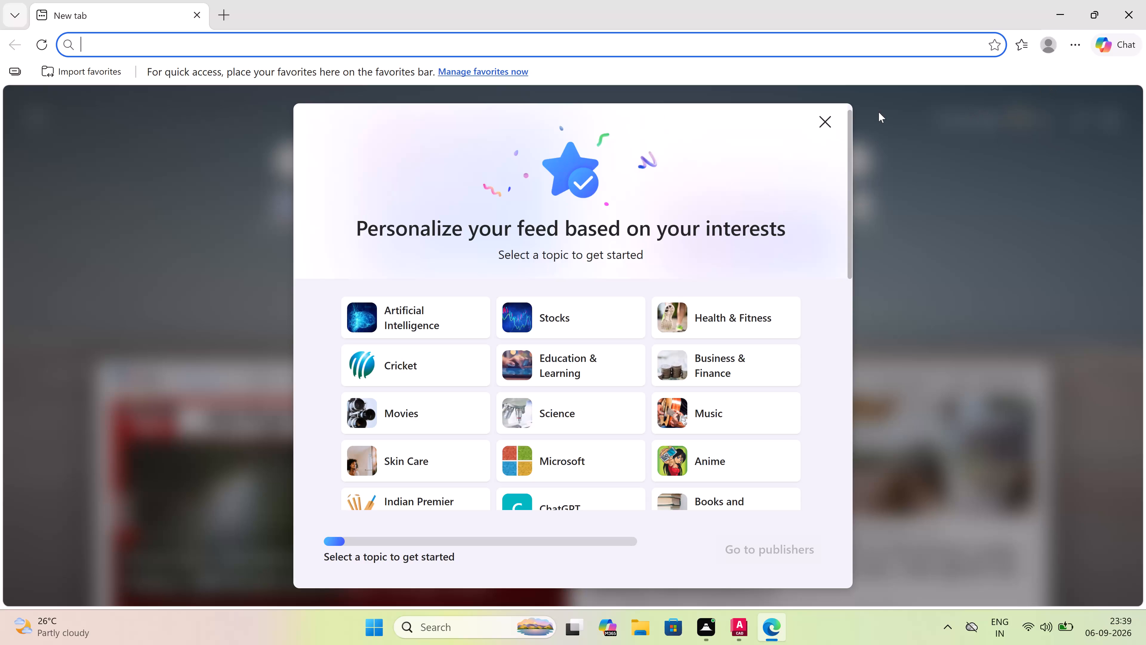
Dismiss the feed personalization prompt in Edge and search the web for TOP VIEW OF GRESS BLOKS FOR AUTOCAD.
{"action": "left_click", "coordinate": [825, 120]}
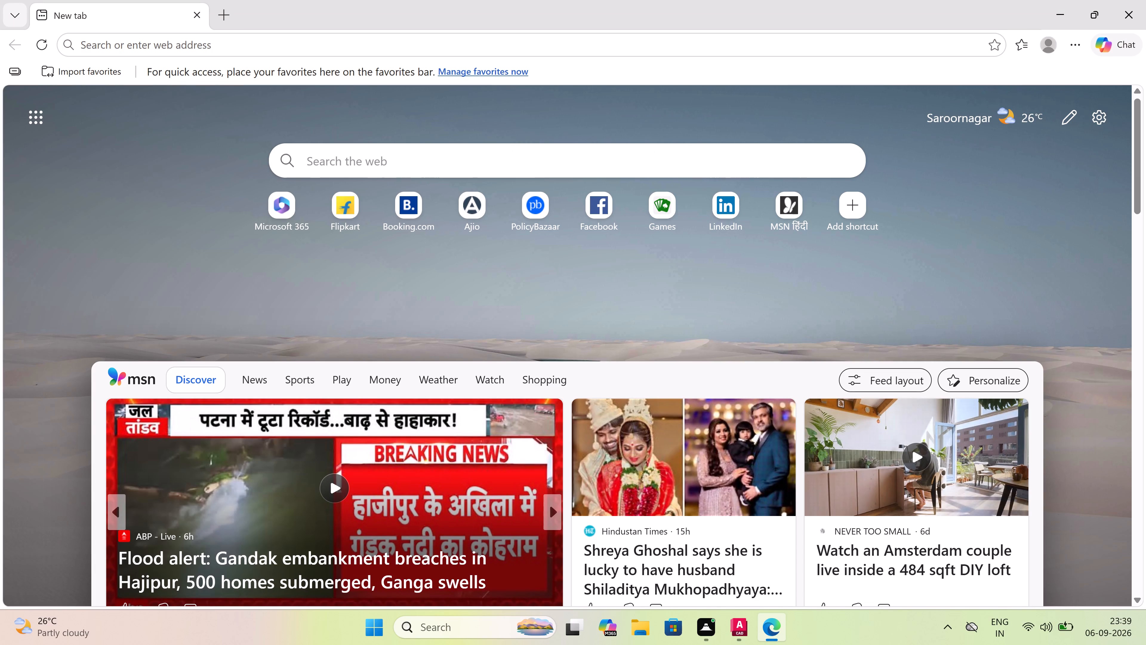
{"action": "left_click_drag", "start_coordinate": [488, 155], "coordinate": [467, 175]}
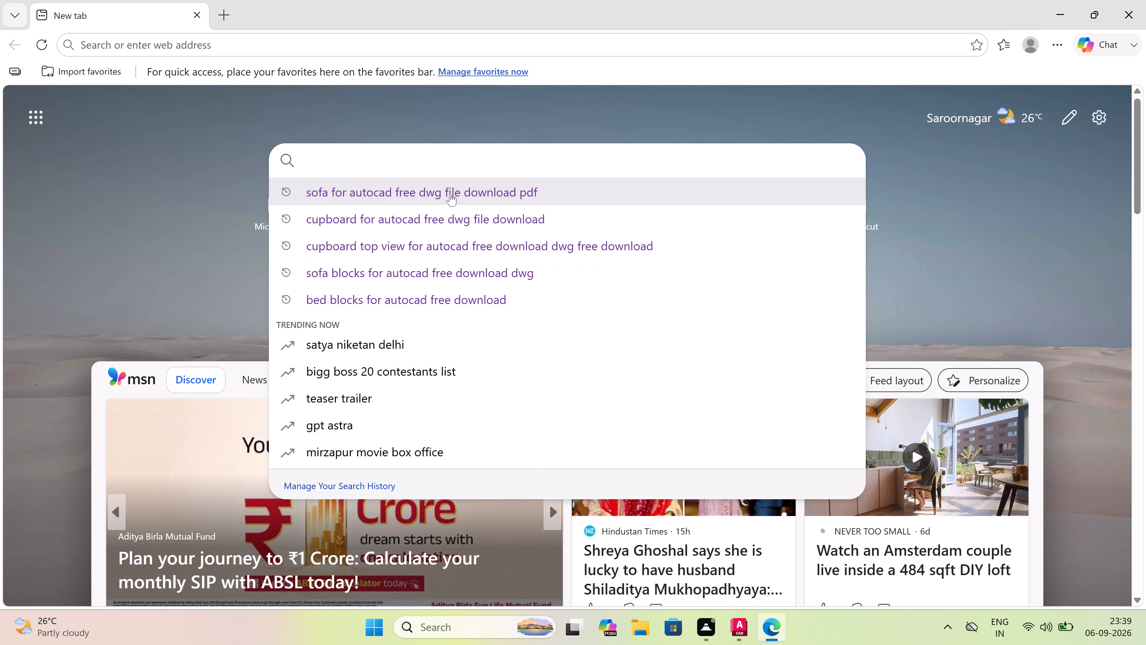
{"action": "double_click", "coordinate": [408, 164]}
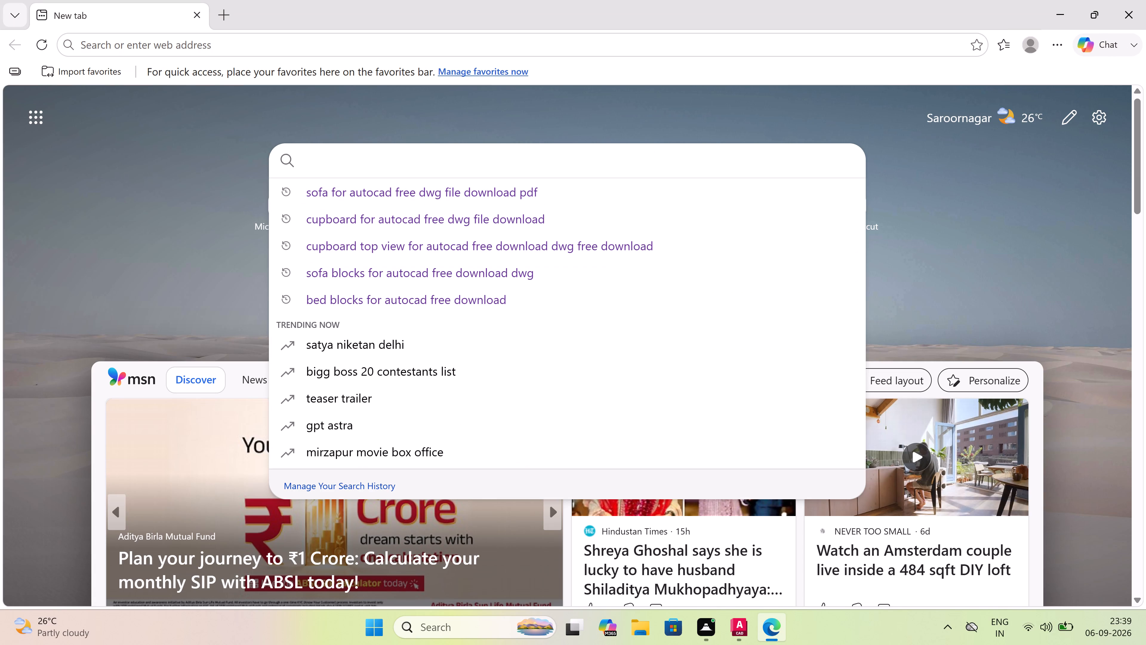
{"action": "type", "text": "TOP VI"}
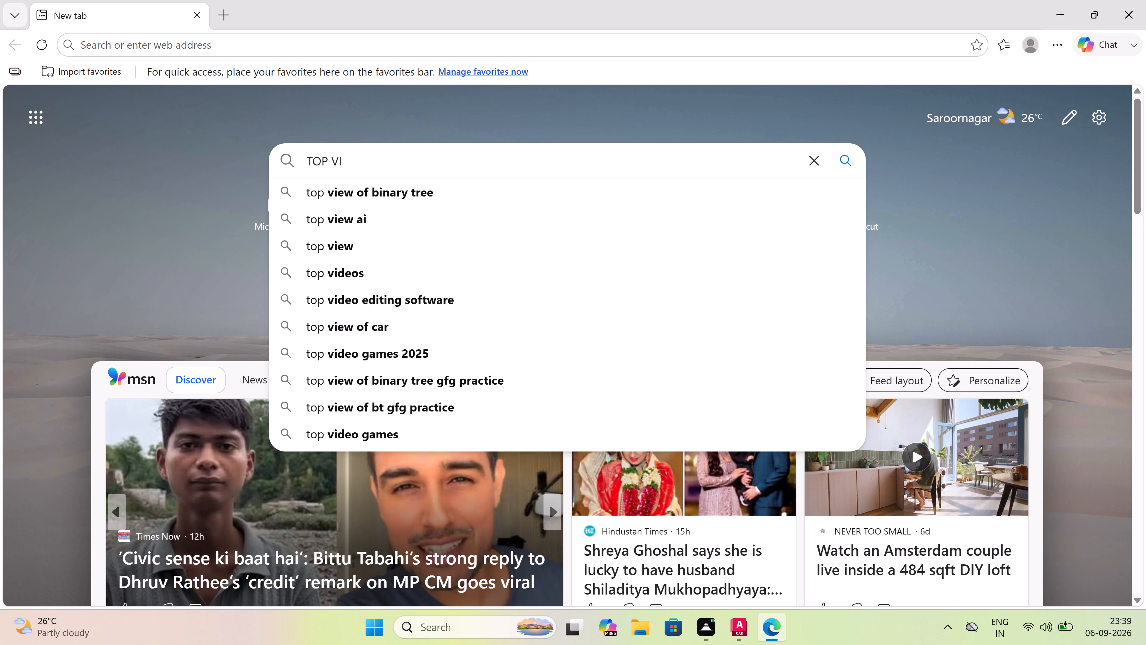
{"action": "type", "text": "EW"}
{"action": "key", "text": "space"}
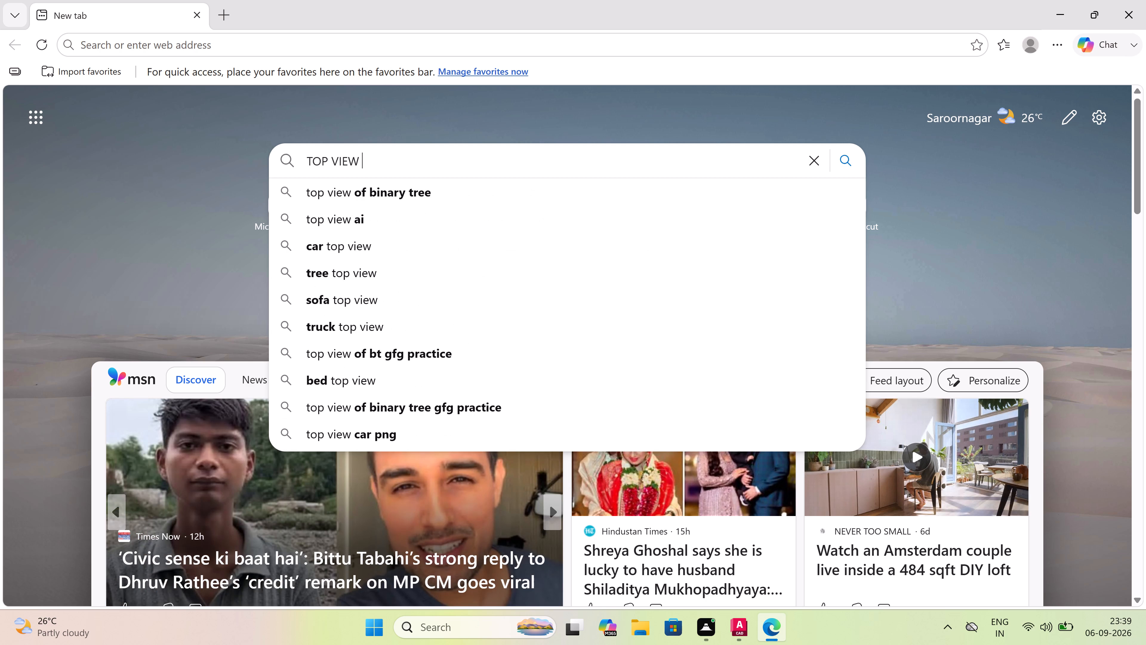
{"action": "type", "text": "OF"}
{"action": "key", "text": "space"}
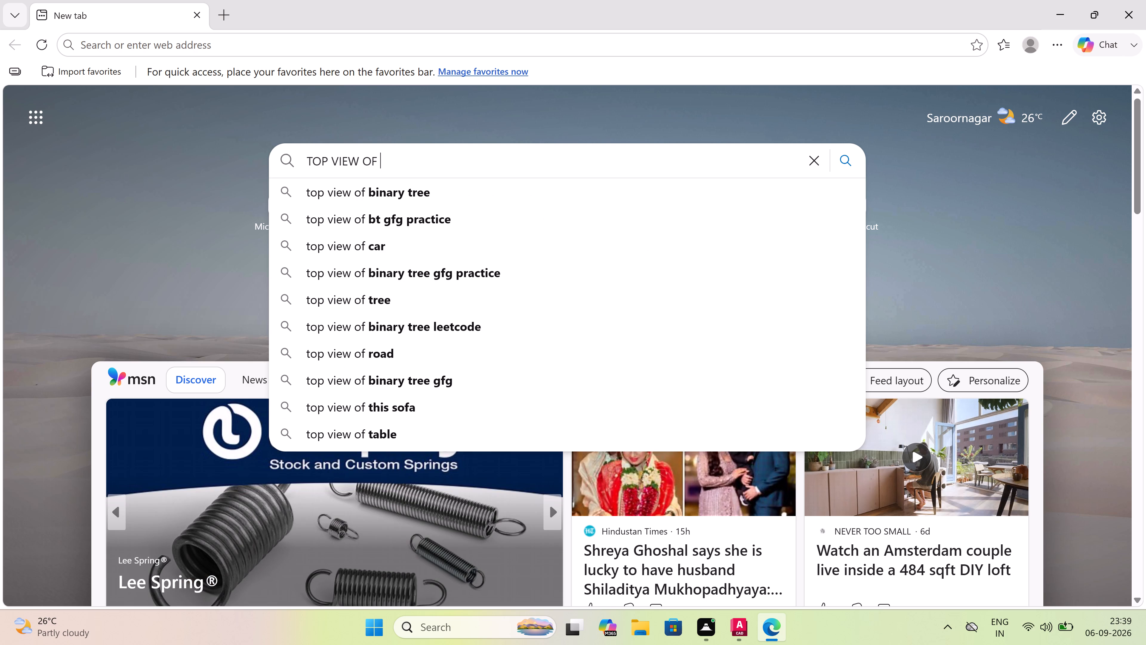
{"action": "type", "text": "GR"}
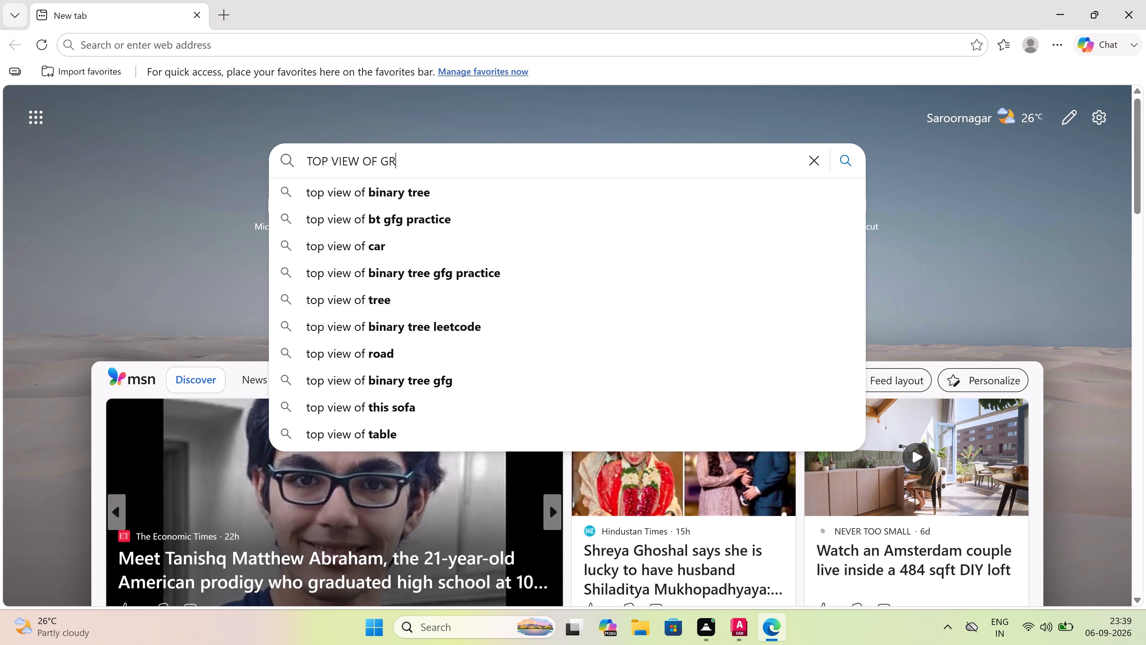
{"action": "type", "text": "ESS"}
{"action": "key", "text": "space"}
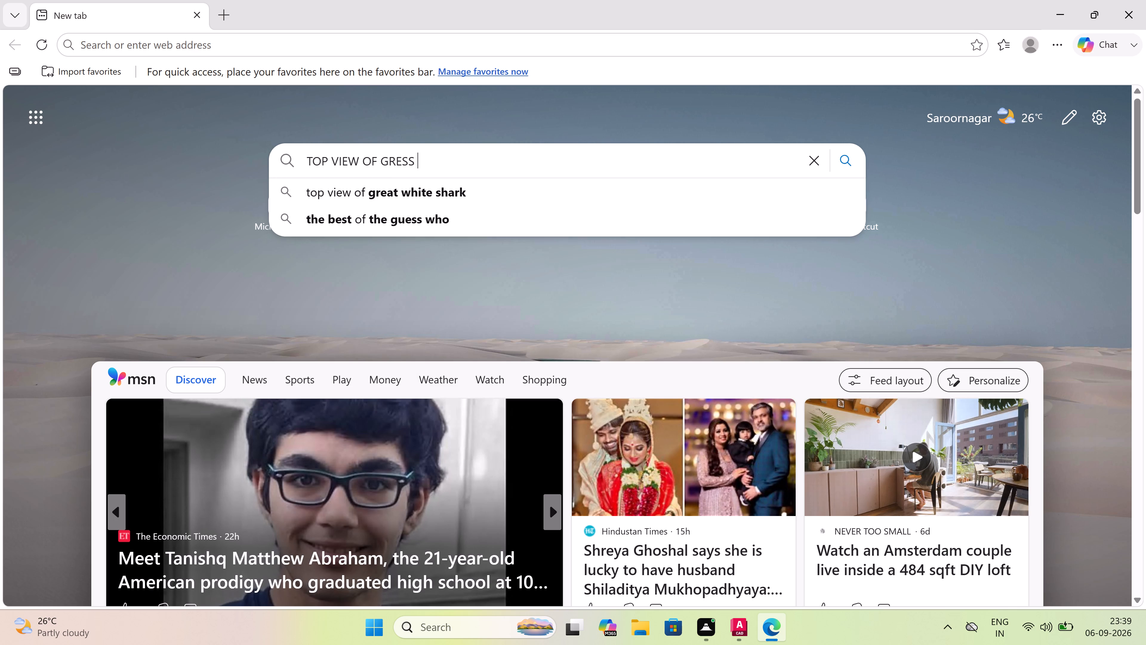
{"action": "type", "text": "BLO"}
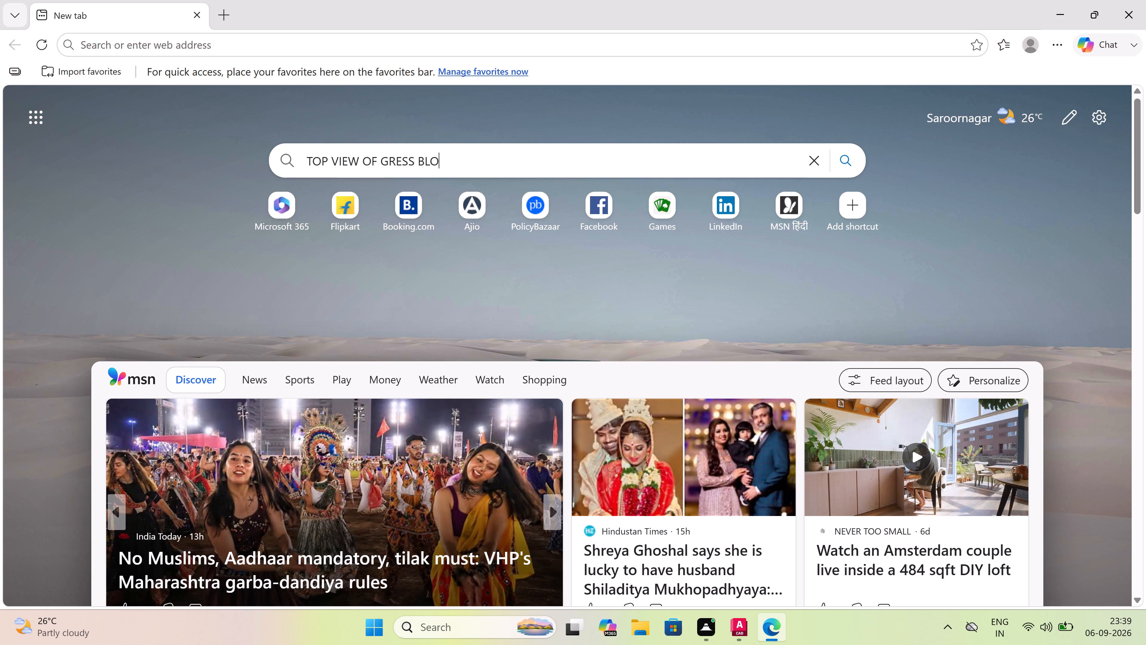
{"action": "type", "text": "KS"}
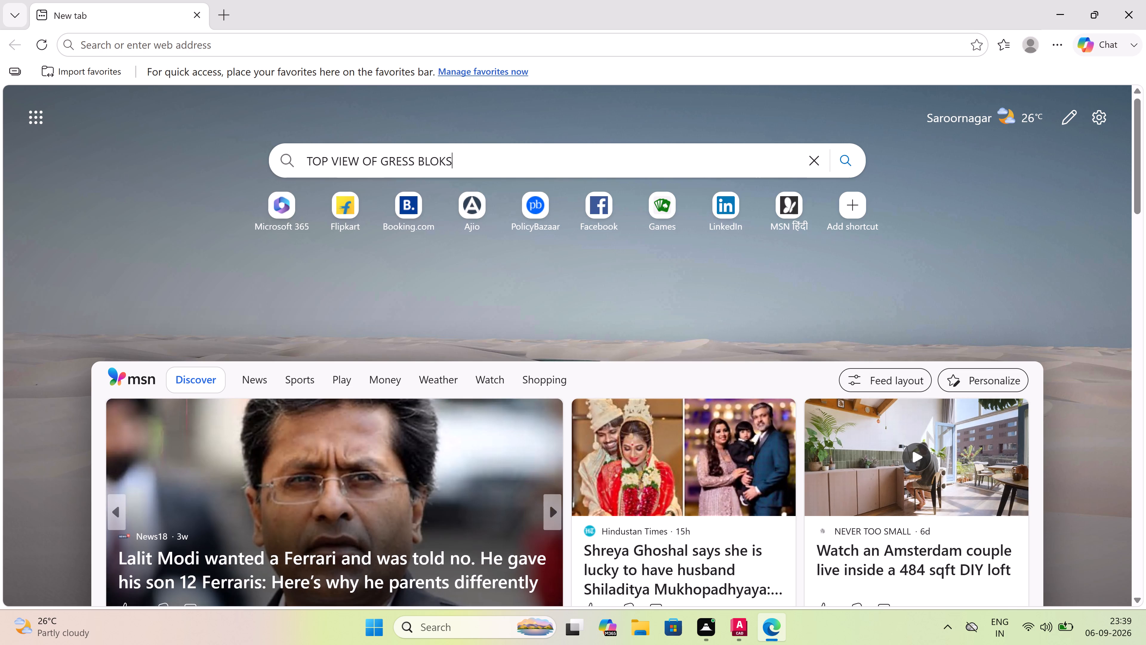
{"action": "key", "text": "space"}
{"action": "type", "text": "FOR AUTOCAD"}
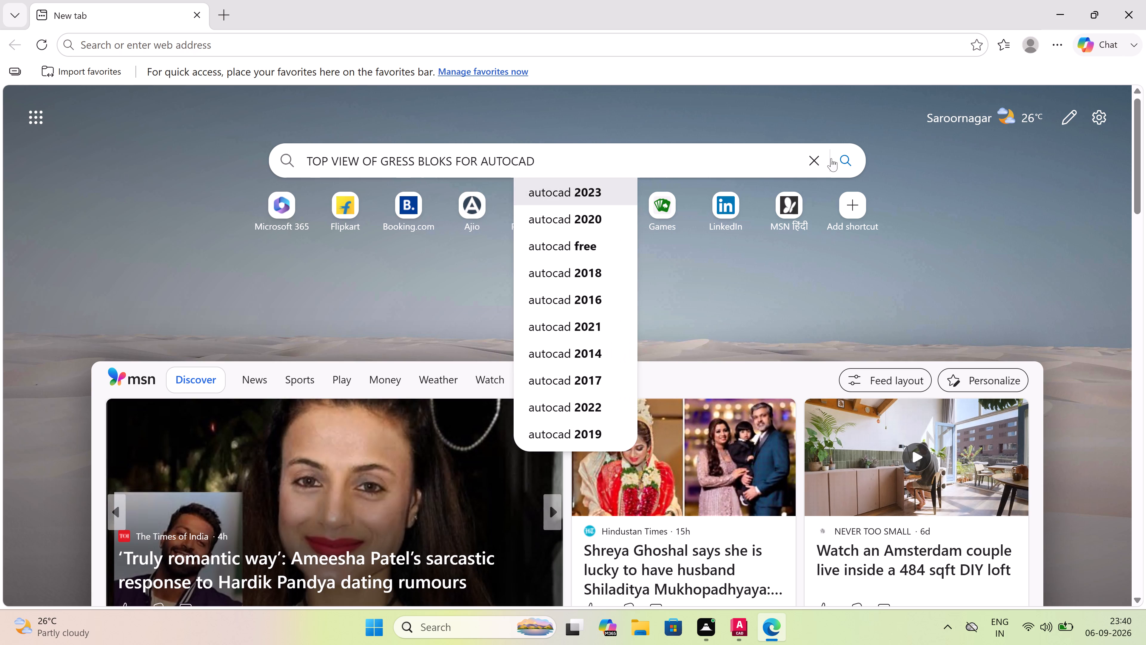
{"action": "left_click", "coordinate": [851, 160]}
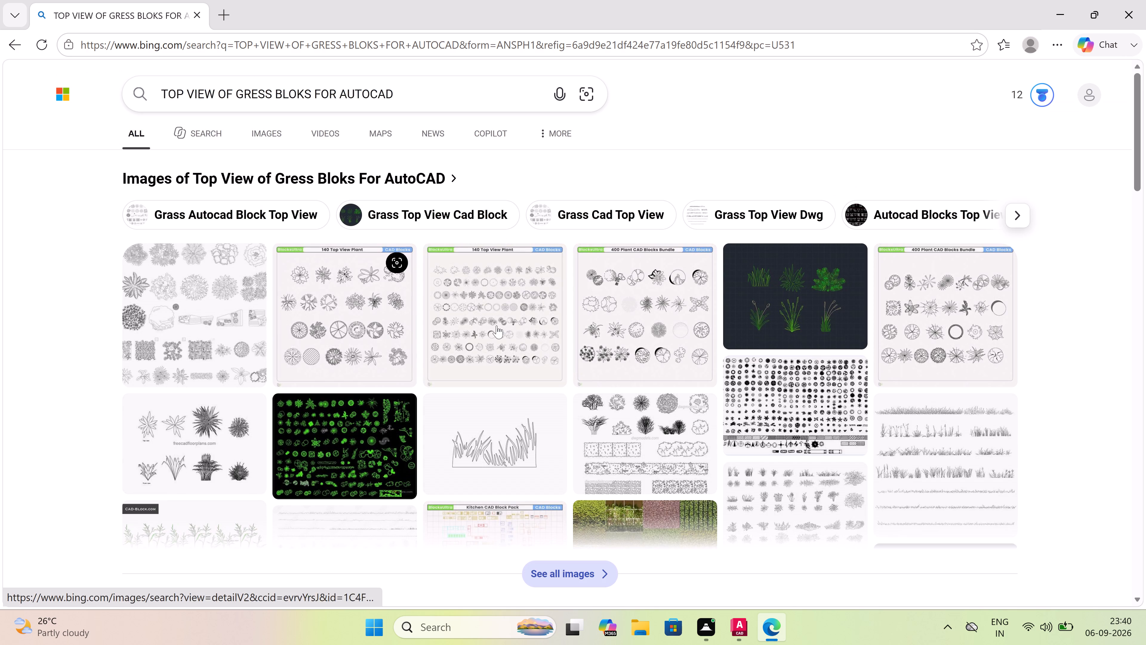
Look through the image previews and website results for a suitable top-view grass CAD block.
{"action": "scroll", "coordinate": [515, 328], "scroll_direction": "down", "scroll_amount": 2}
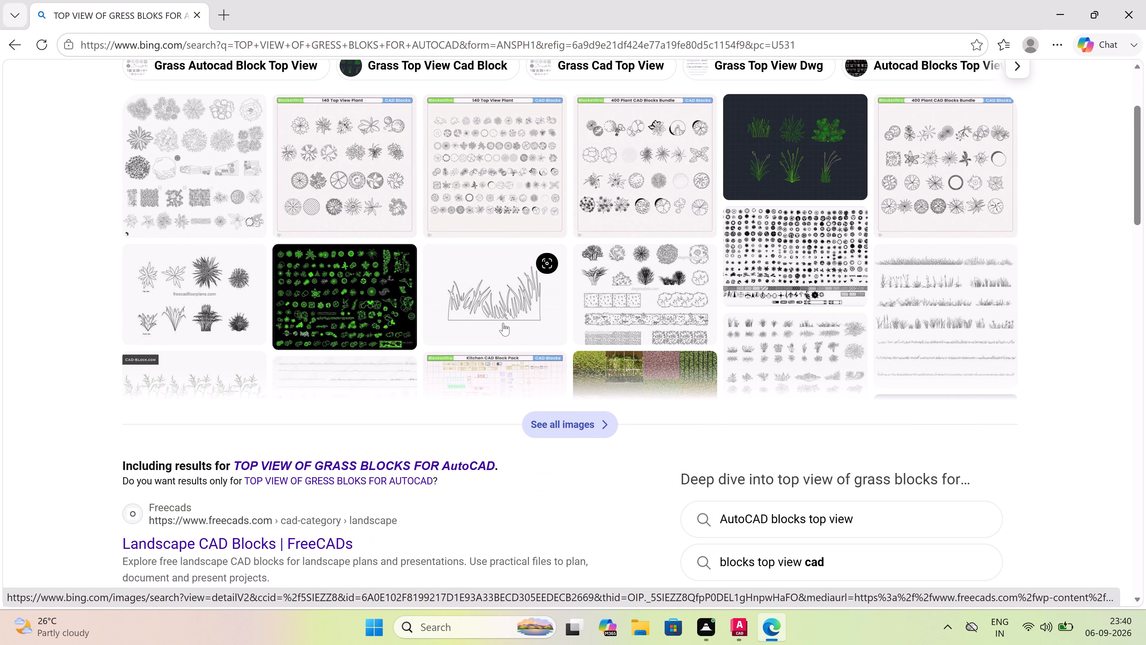
{"action": "scroll", "coordinate": [242, 169], "scroll_direction": "down", "scroll_amount": 4}
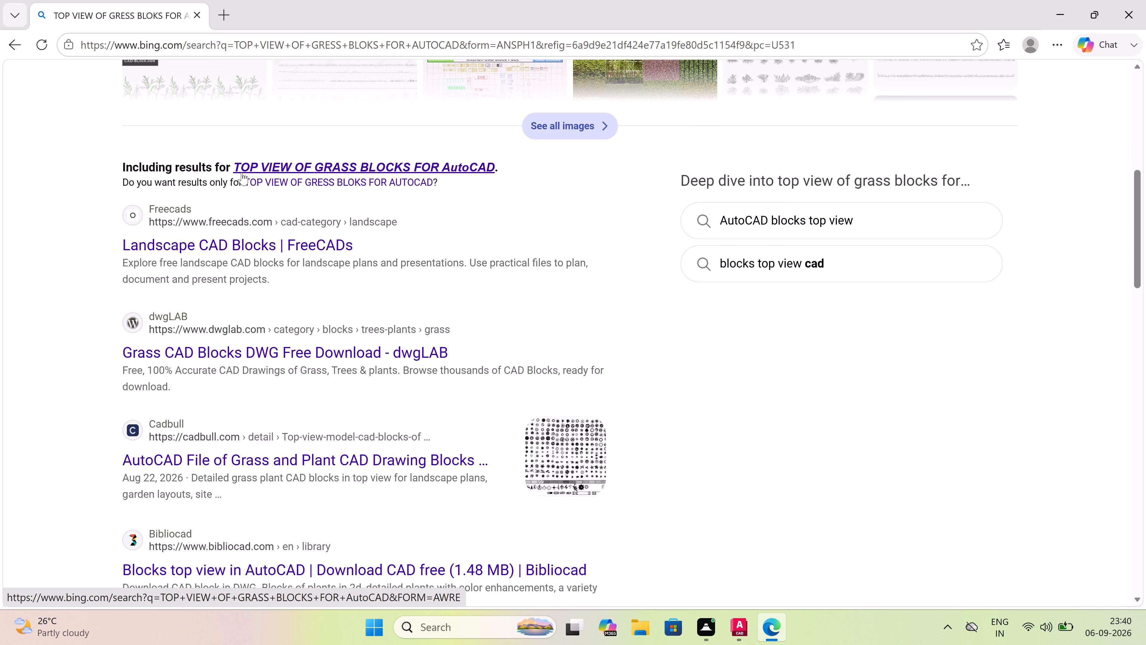
{"action": "scroll", "coordinate": [242, 172], "scroll_direction": "up", "scroll_amount": 7}
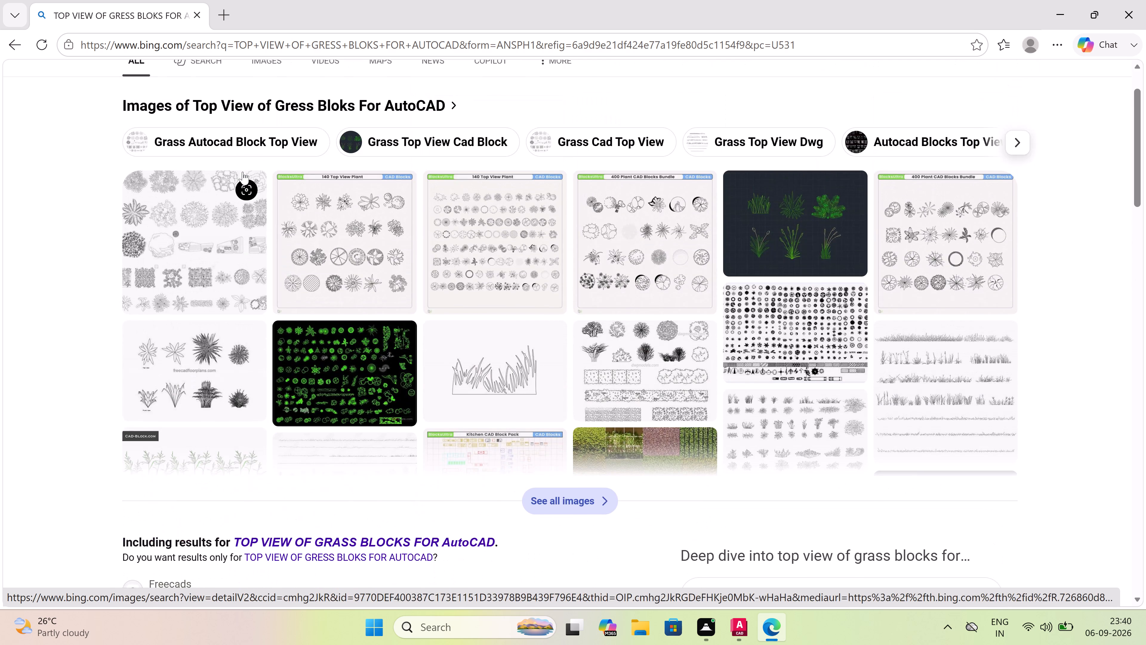
{"action": "scroll", "coordinate": [220, 279], "scroll_direction": "up", "scroll_amount": 2}
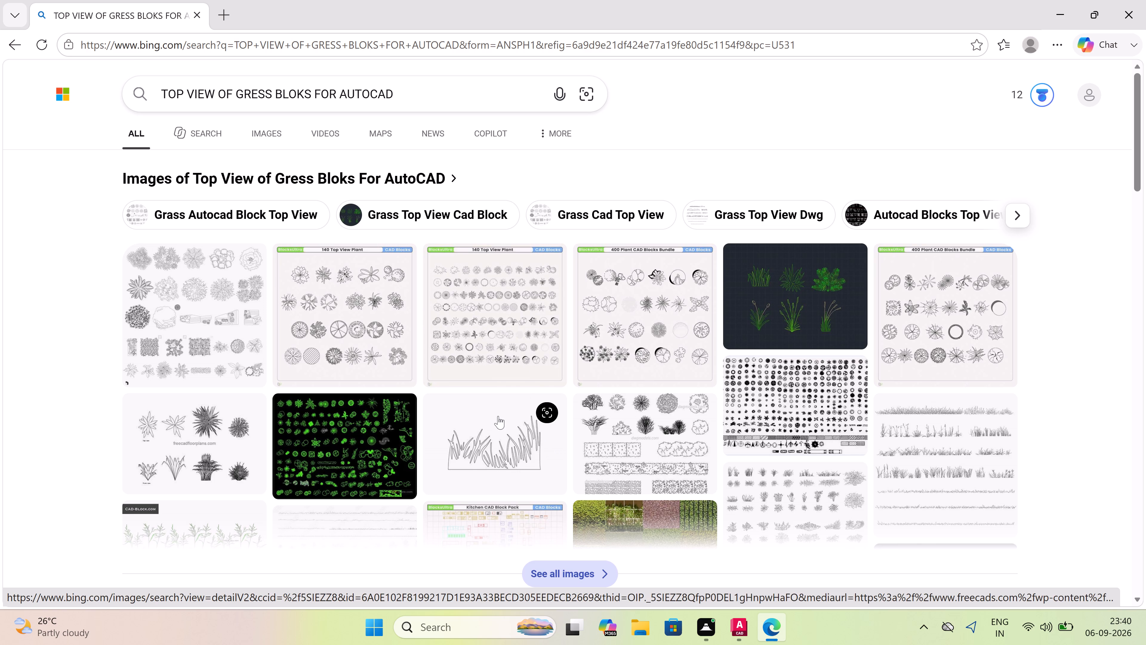
{"action": "scroll", "coordinate": [496, 414], "scroll_direction": "down", "scroll_amount": 4}
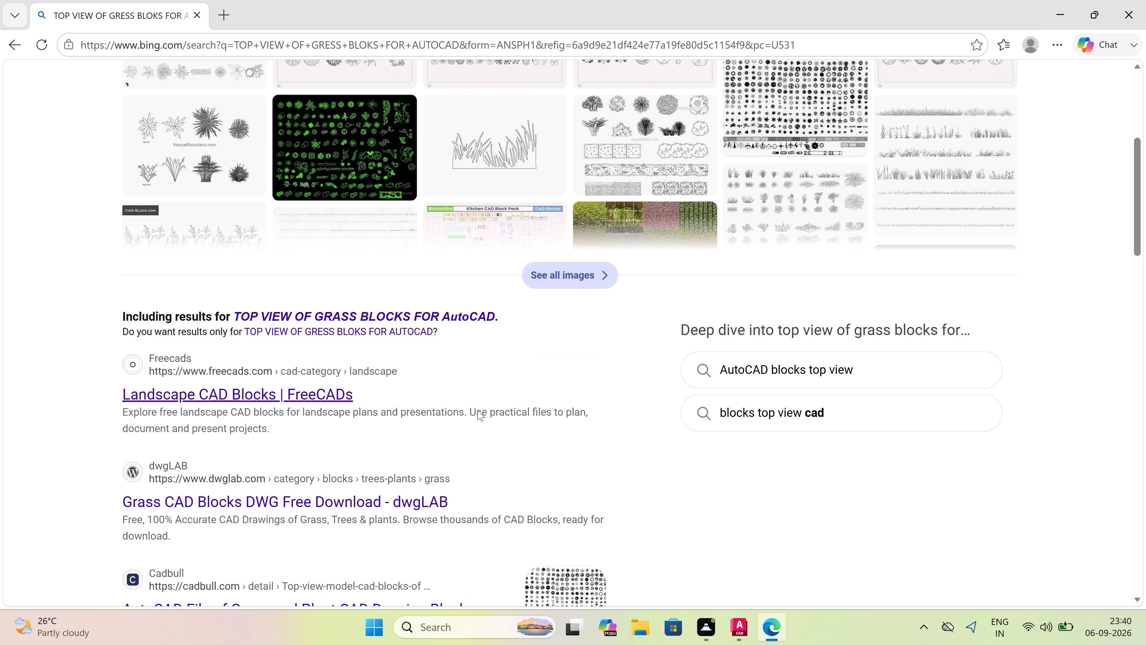
{"action": "scroll", "coordinate": [478, 410], "scroll_direction": "down", "scroll_amount": 3}
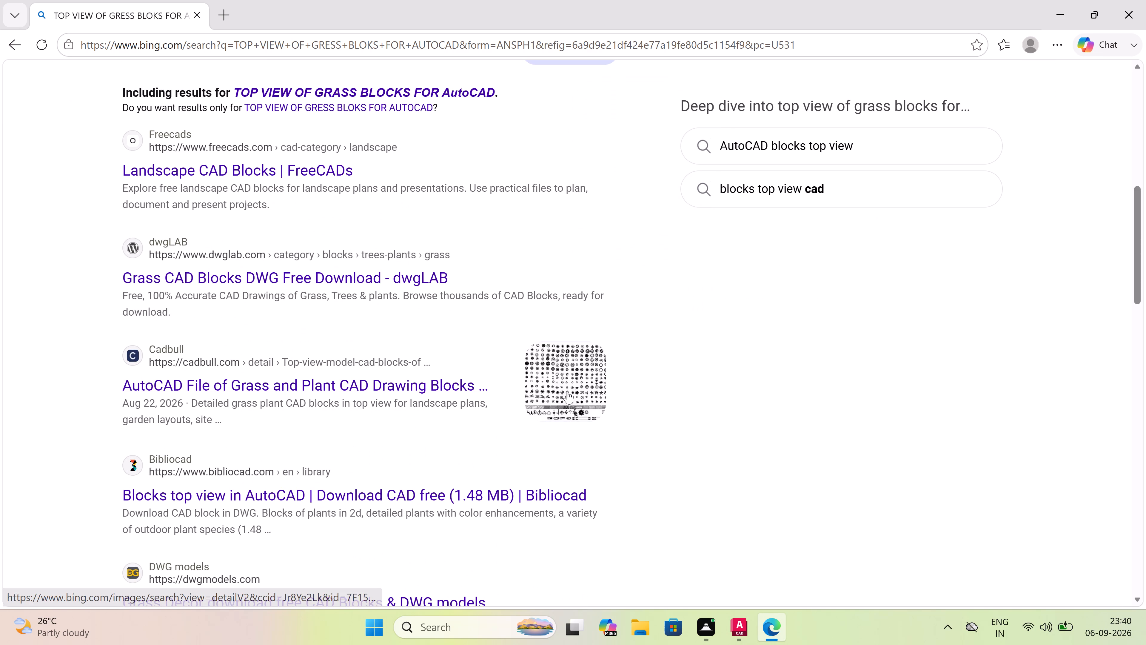
{"action": "scroll", "coordinate": [568, 391], "scroll_direction": "up", "scroll_amount": 5}
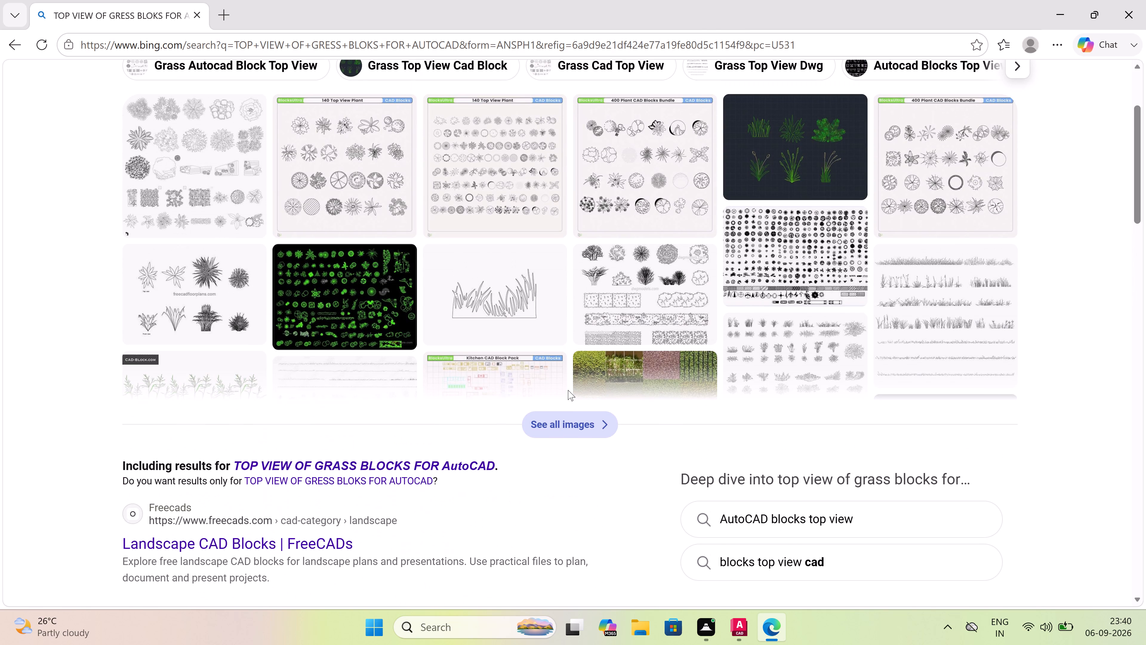
Browse the full set of image results, preview the Shrubs Top View Autocad image, and return to the main search results.
{"action": "left_click", "coordinate": [557, 419]}
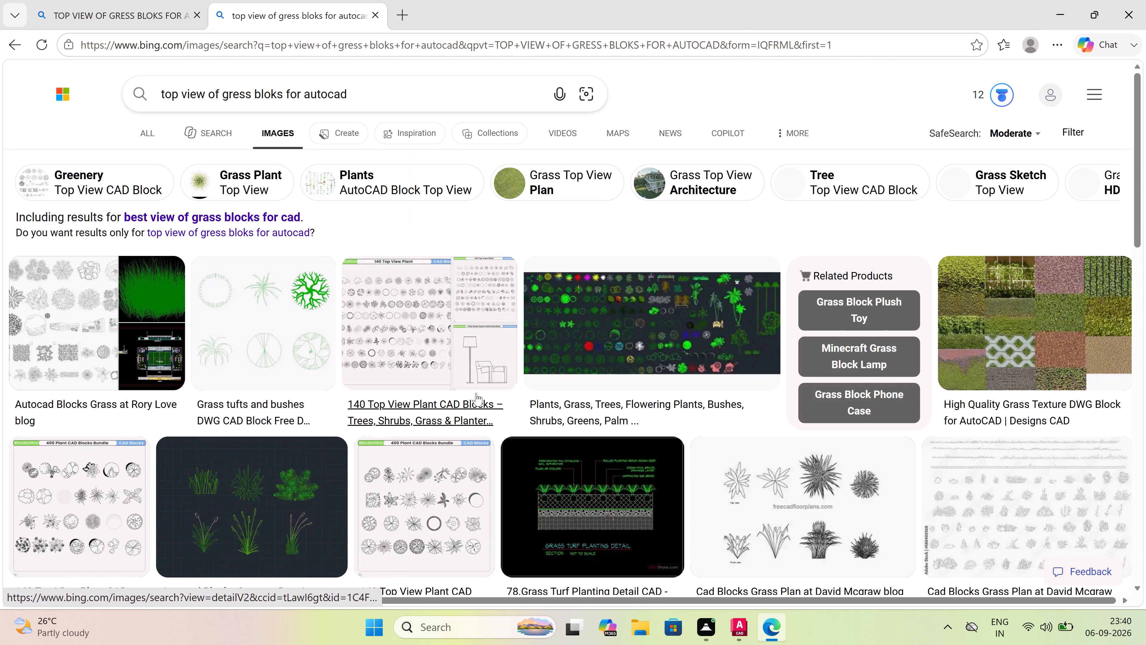
{"action": "scroll", "coordinate": [476, 393], "scroll_direction": "down", "scroll_amount": 2}
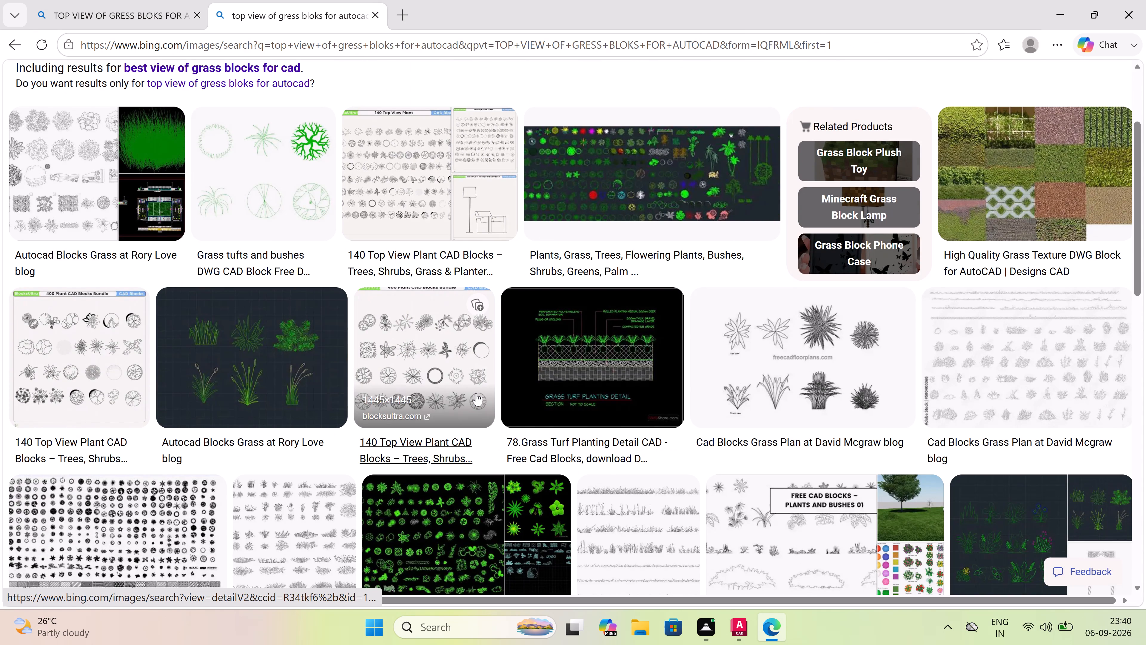
{"action": "scroll", "coordinate": [476, 393], "scroll_direction": "down", "scroll_amount": 4}
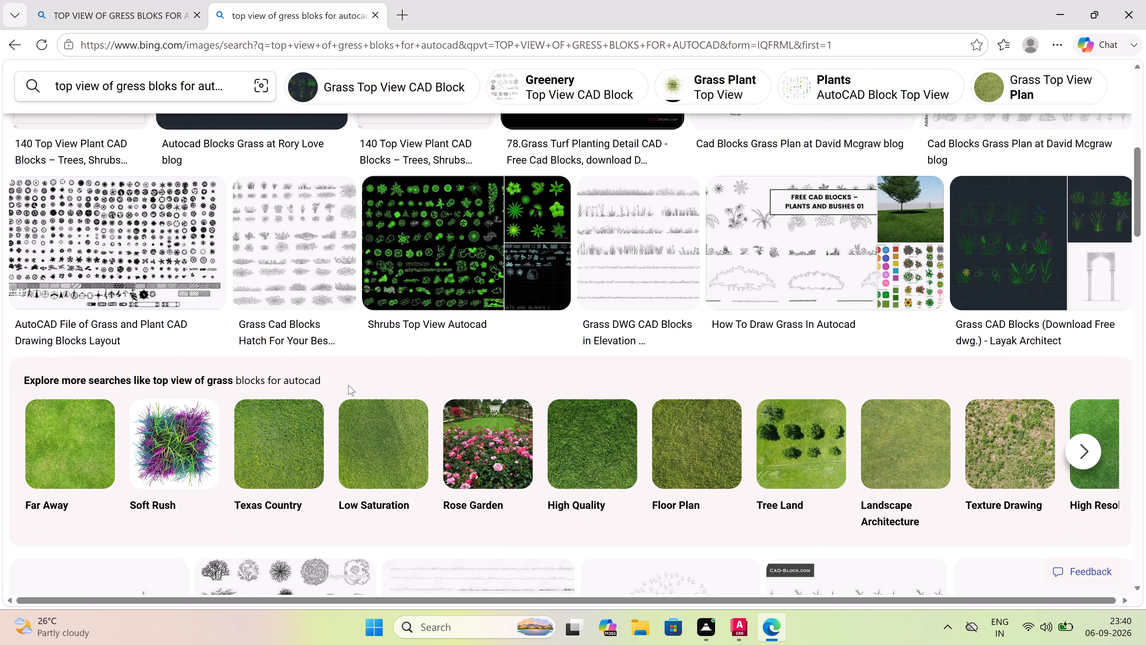
{"action": "scroll", "coordinate": [301, 349], "scroll_direction": "down", "scroll_amount": 1}
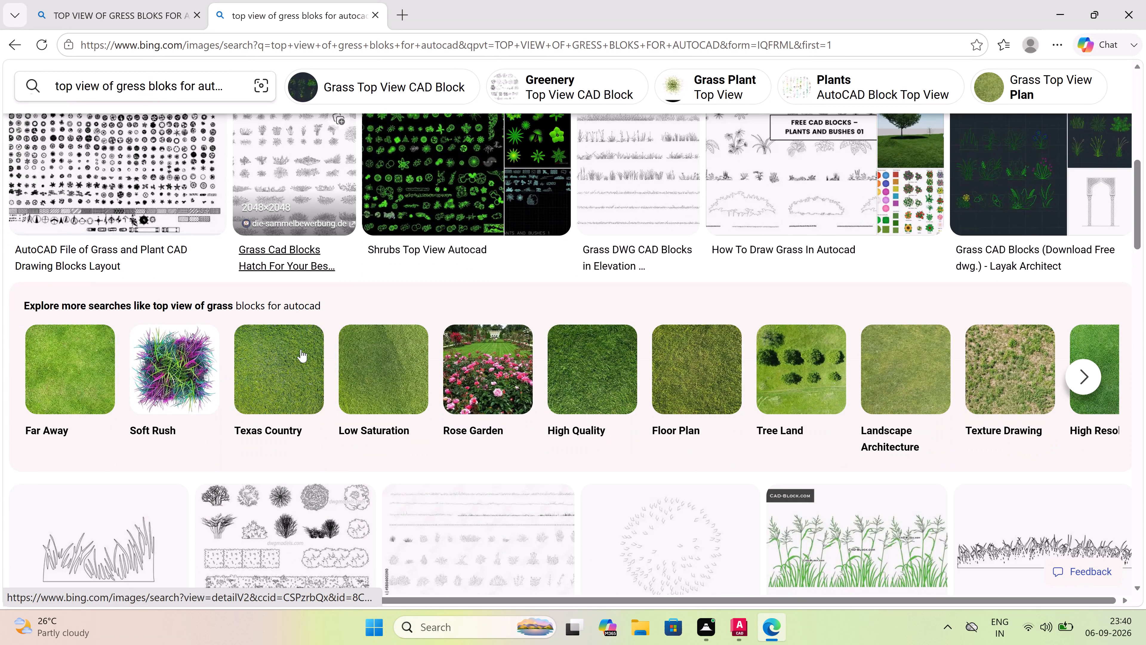
{"action": "scroll", "coordinate": [301, 349], "scroll_direction": "down", "scroll_amount": 4}
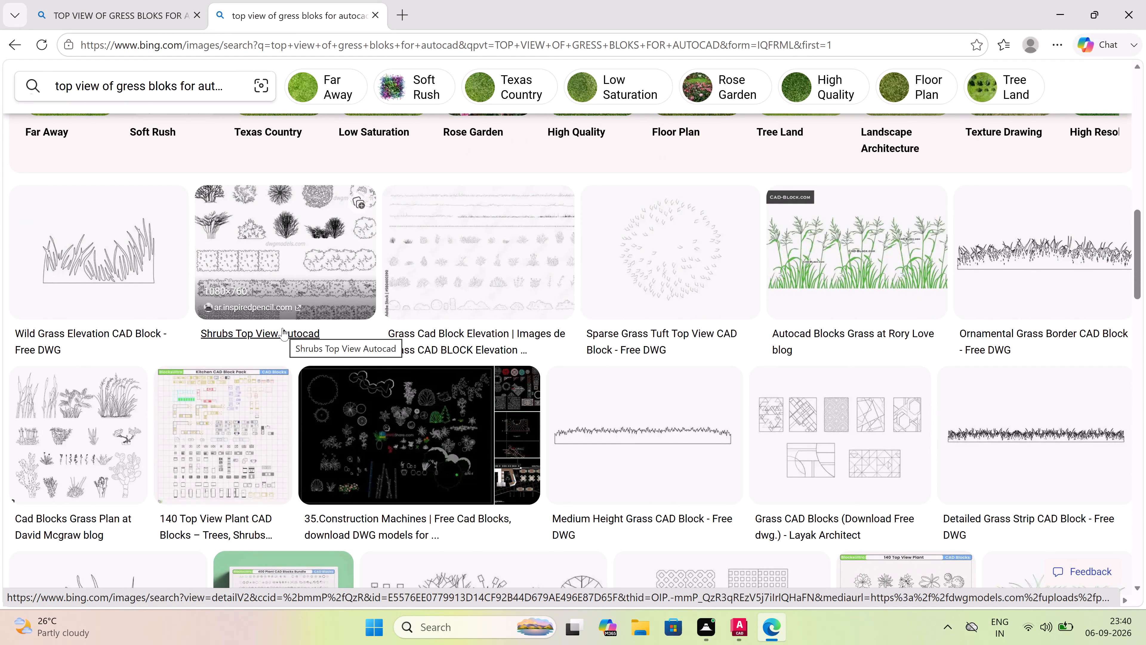
{"action": "scroll", "coordinate": [282, 328], "scroll_direction": "up", "scroll_amount": 2}
{"action": "double_click", "coordinate": [272, 367]}
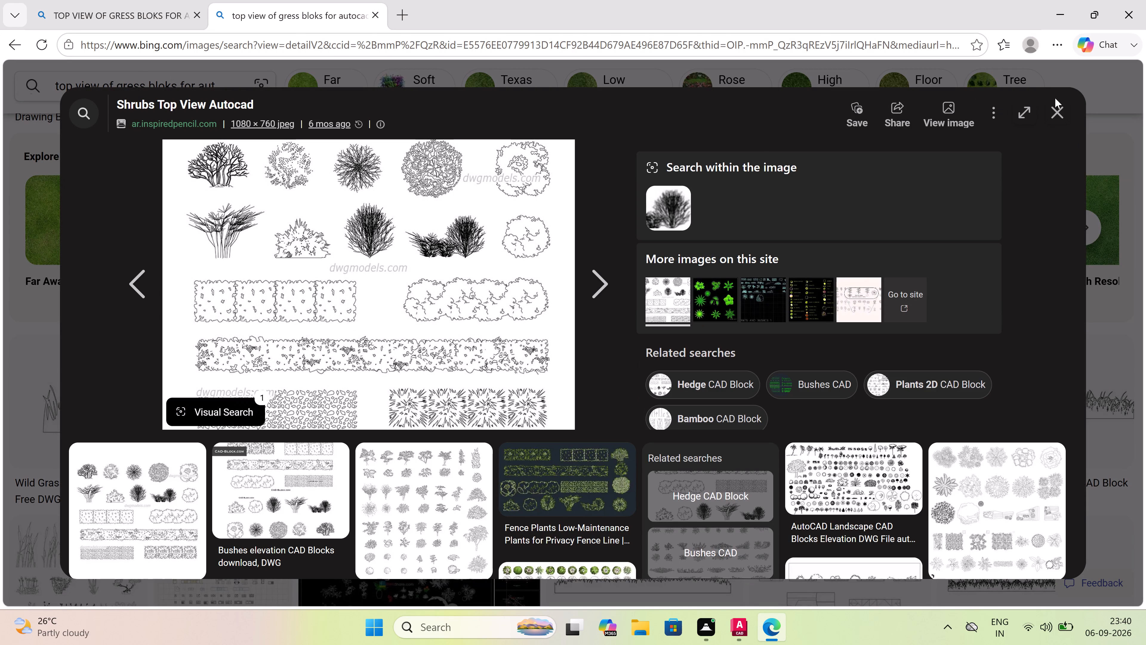
{"action": "left_click", "coordinate": [1060, 112]}
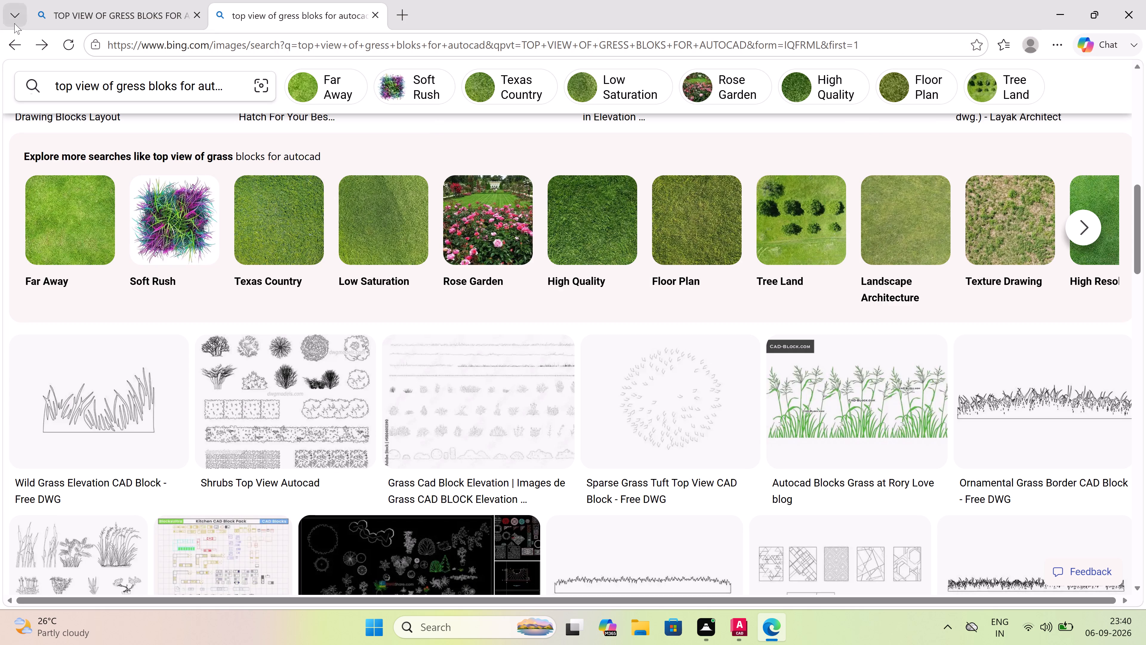
{"action": "left_click", "coordinate": [6, 44]}
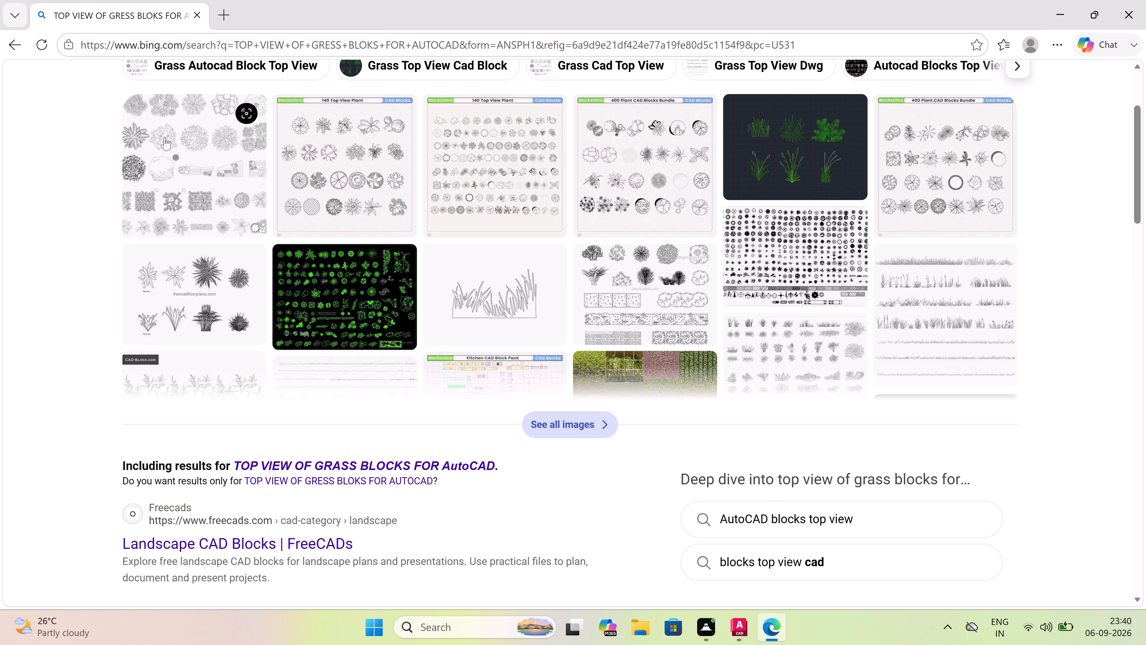
Recheck the search results and preview the Cad Blocks Grass Plan image, closing the preview when done.
{"action": "scroll", "coordinate": [167, 179], "scroll_direction": "down", "scroll_amount": 7}
{"action": "scroll", "coordinate": [169, 178], "scroll_direction": "up", "scroll_amount": 2}
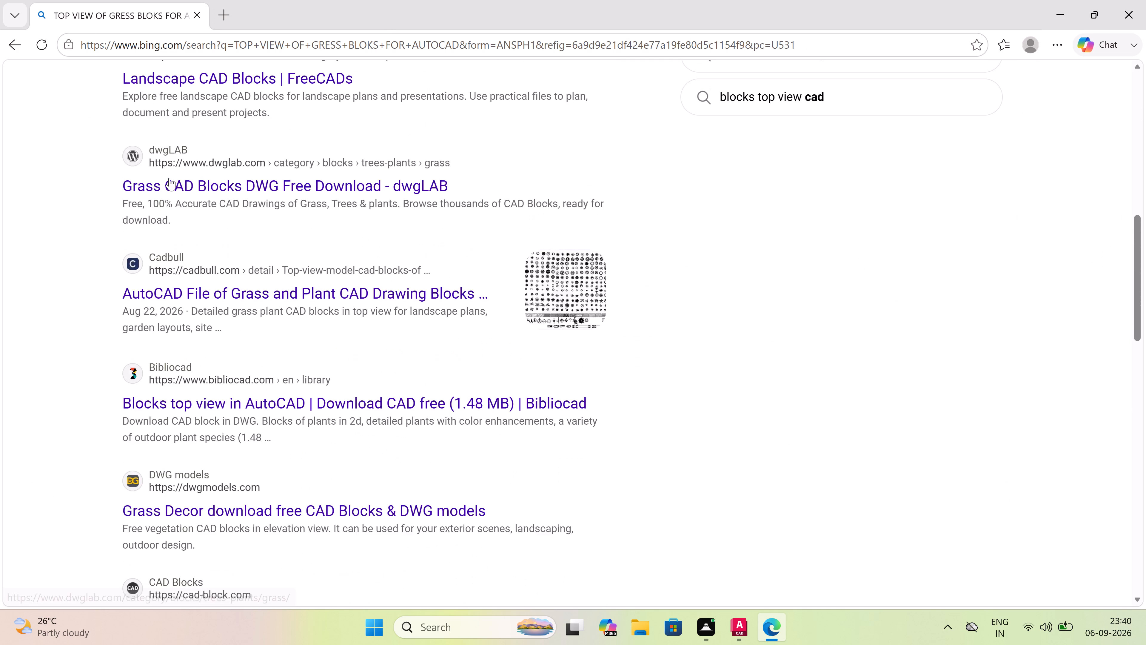
{"action": "scroll", "coordinate": [169, 178], "scroll_direction": "up", "scroll_amount": 8}
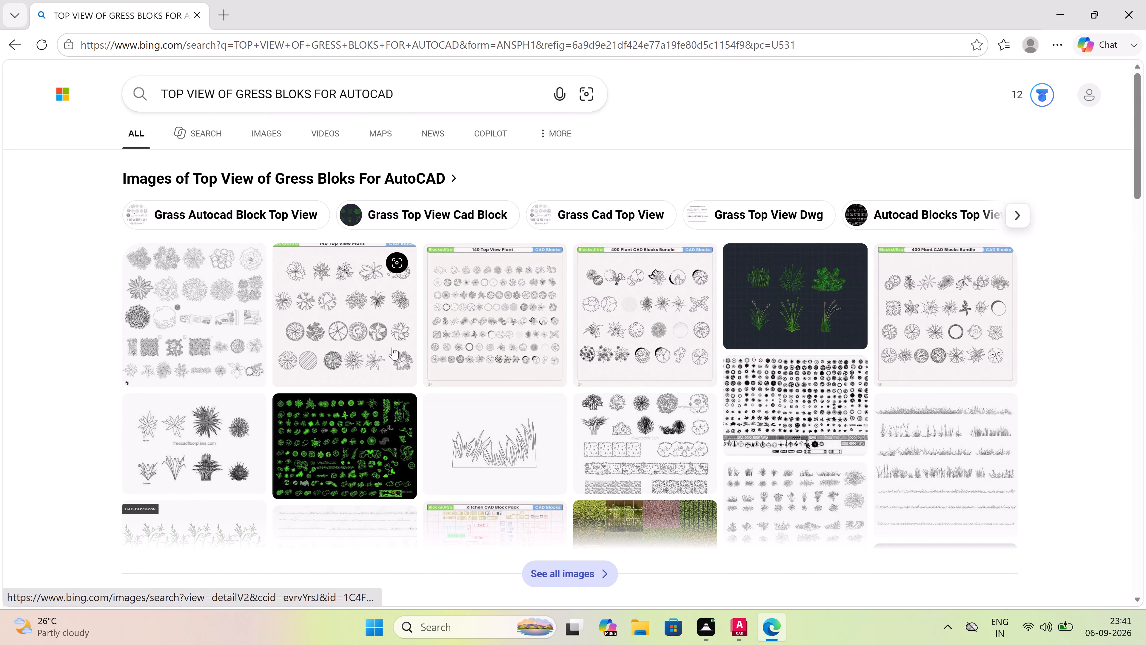
{"action": "double_click", "coordinate": [185, 332]}
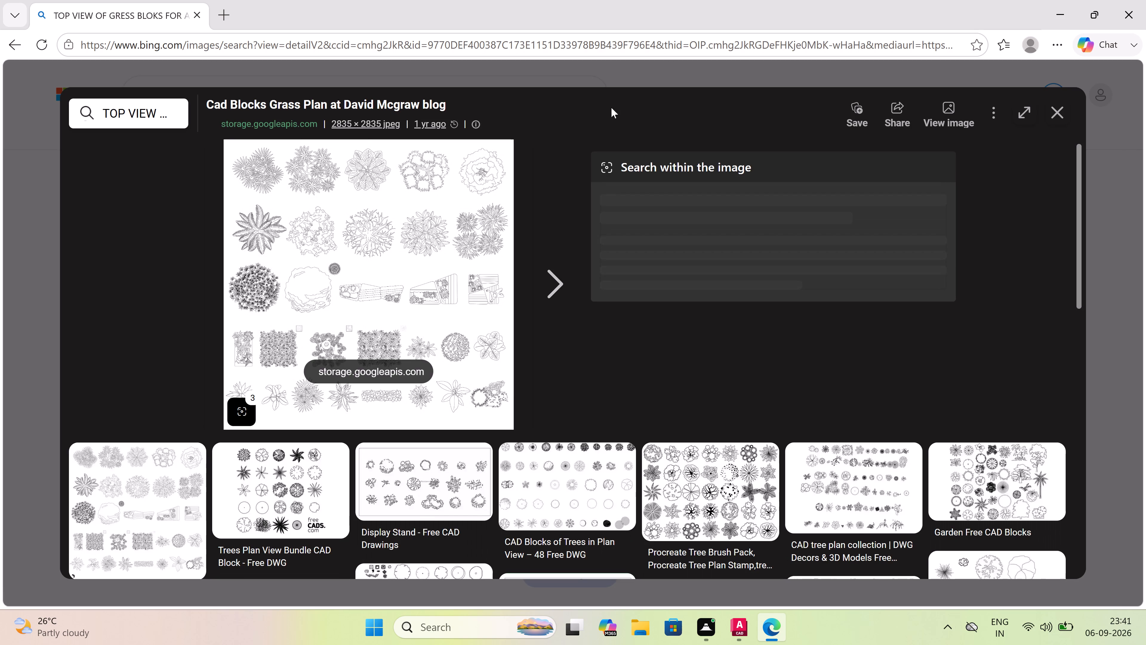
{"action": "left_click", "coordinate": [1053, 110]}
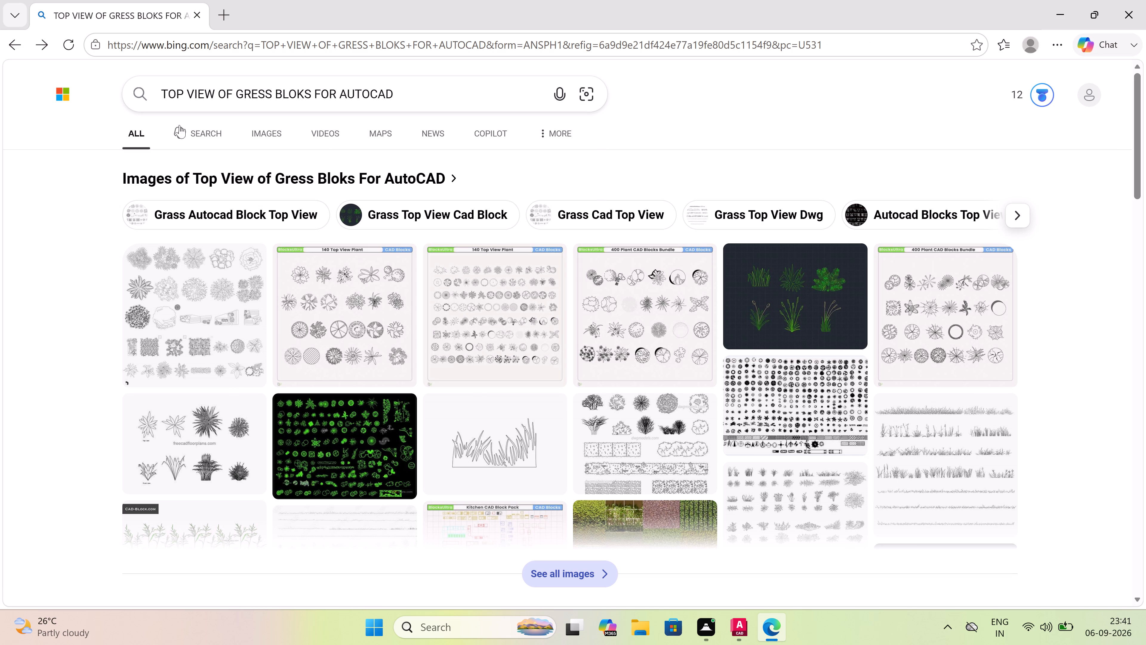
Open the Landscape CAD Blocks page on FreeCADs from the search results, going back and reopening it once.
{"action": "scroll", "coordinate": [244, 307], "scroll_direction": "down", "scroll_amount": 5}
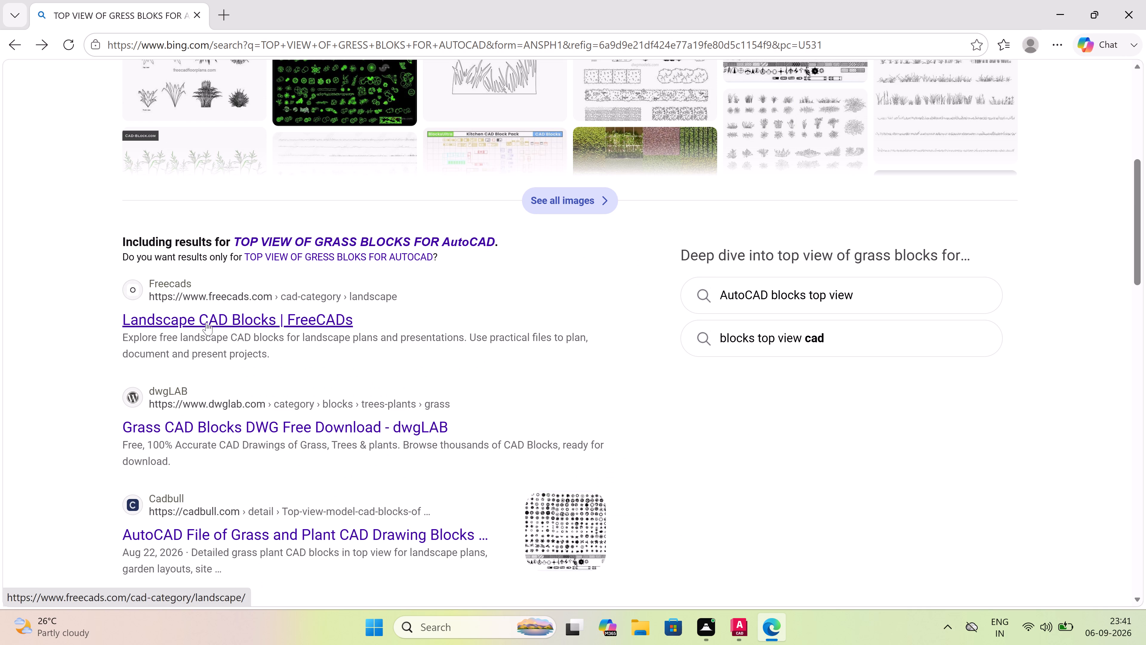
{"action": "double_click", "coordinate": [201, 320]}
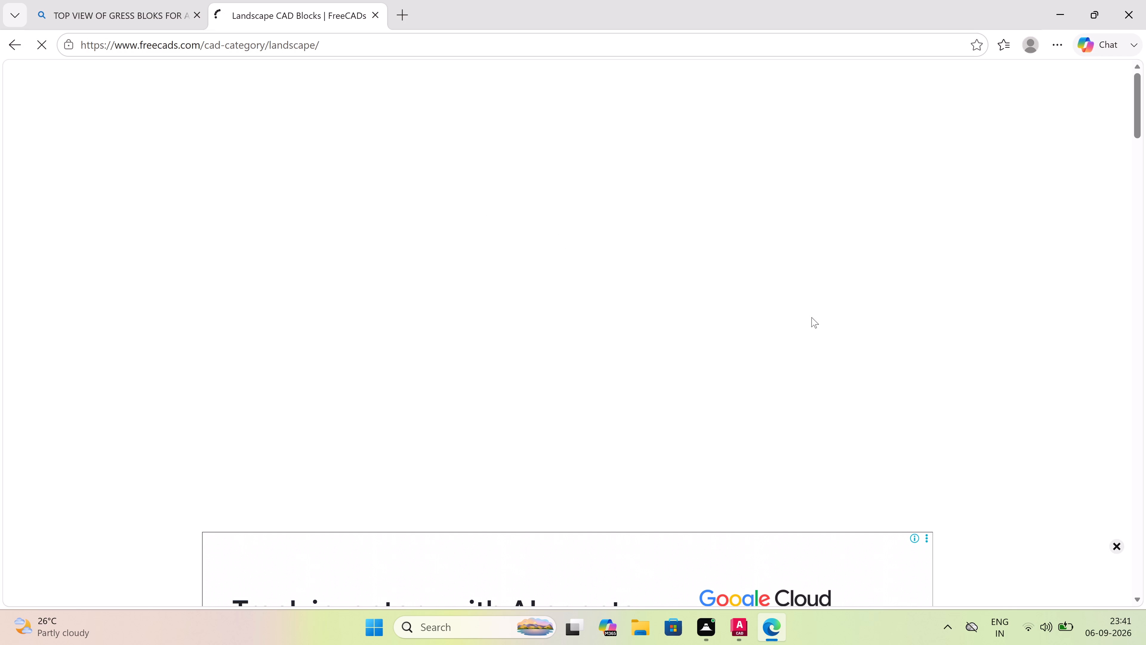
{"action": "left_click", "coordinate": [12, 43]}
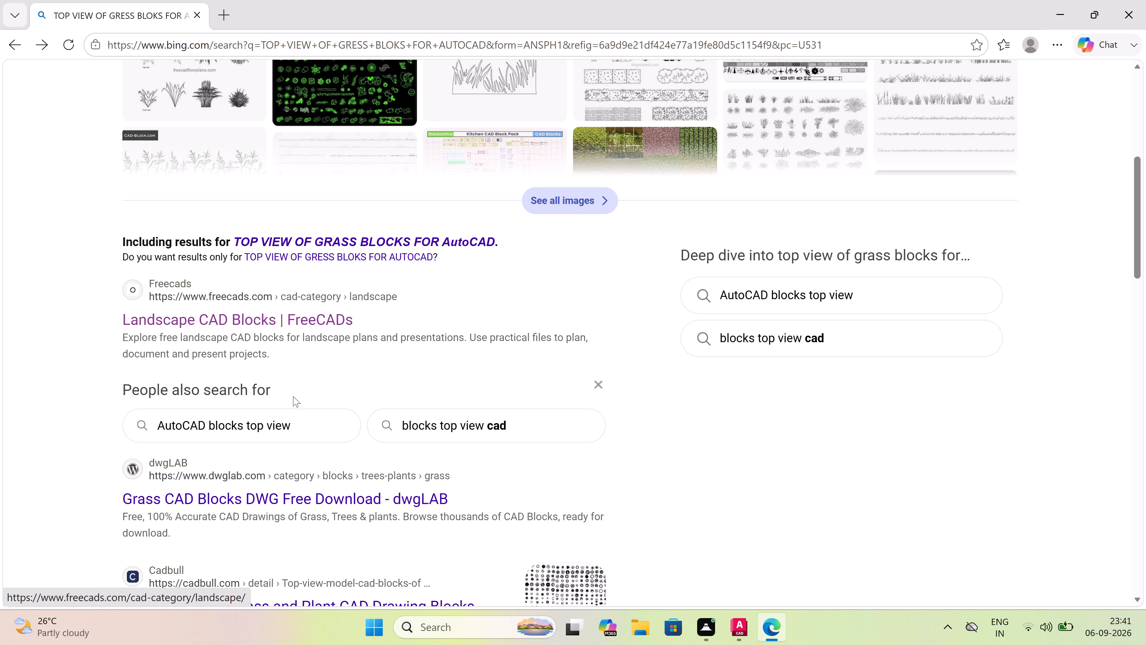
{"action": "left_click_drag", "start_coordinate": [263, 314], "coordinate": [259, 314]}
{"action": "left_click", "coordinate": [259, 314]}
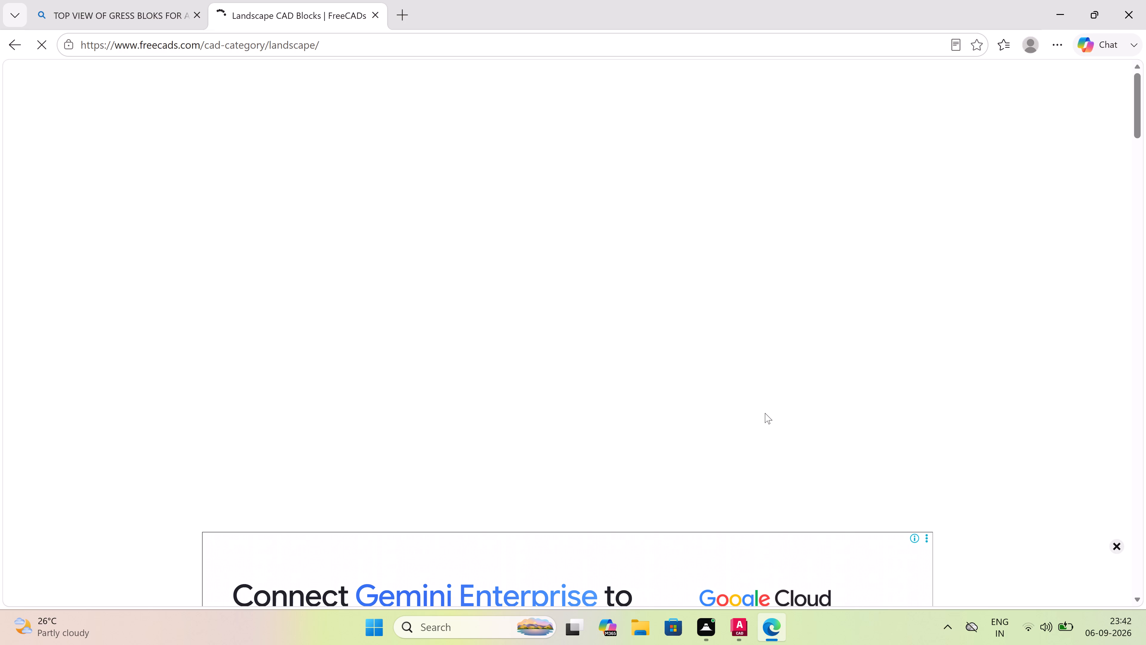
Return to the search results, preview the AutoCAD File of Grass and Plant CAD Drawing Blocks image, and recheck the remaining results.
{"action": "left_click", "coordinate": [11, 39]}
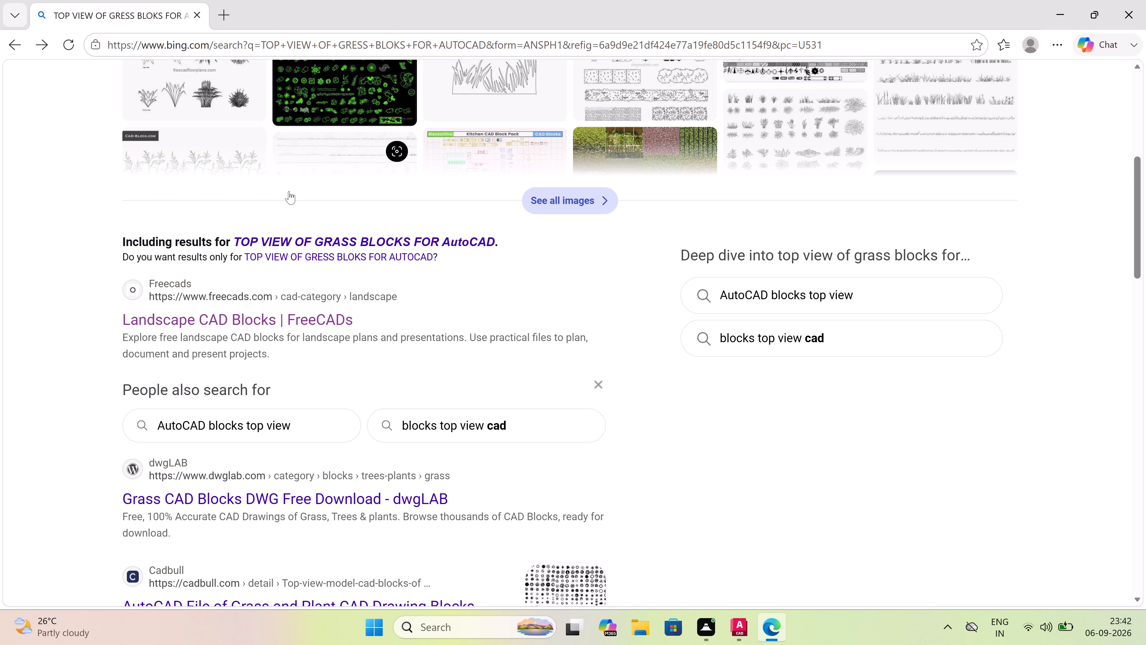
{"action": "scroll", "coordinate": [279, 211], "scroll_direction": "down", "scroll_amount": 5}
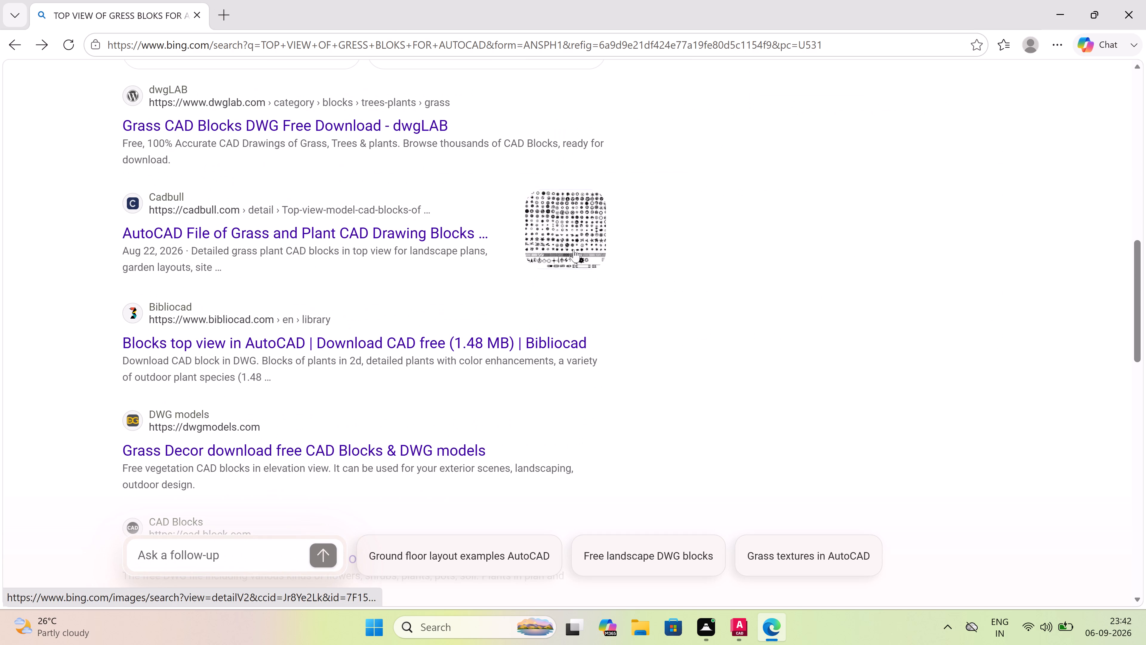
{"action": "double_click", "coordinate": [569, 242]}
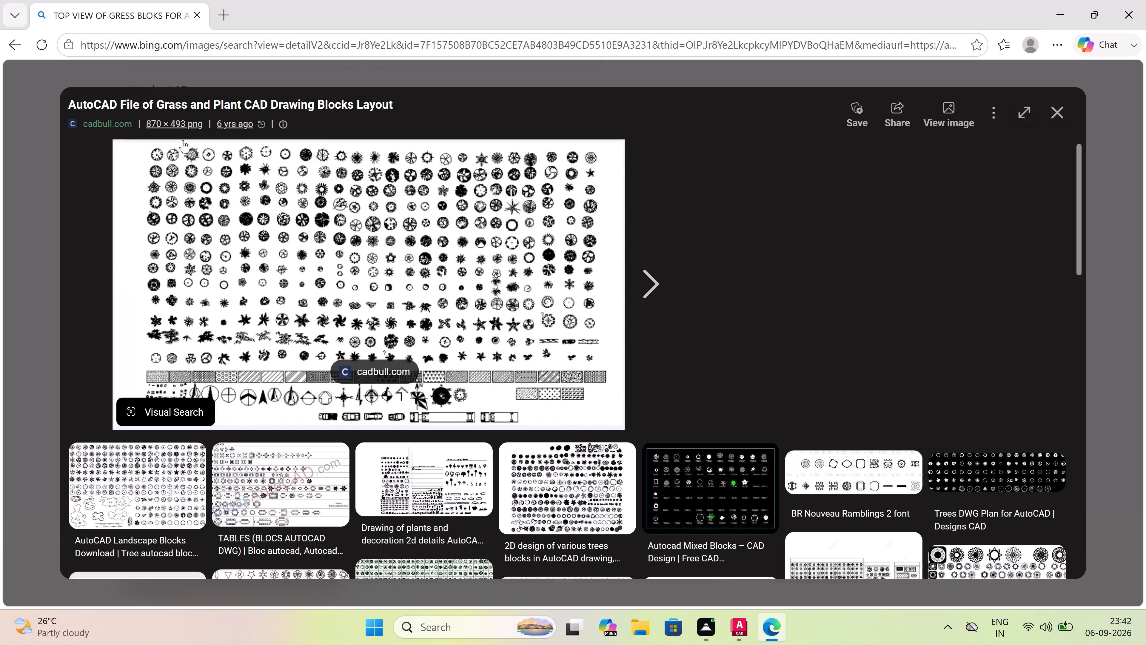
{"action": "double_click", "coordinate": [1065, 104]}
{"action": "scroll", "coordinate": [373, 115], "scroll_direction": "down", "scroll_amount": 5}
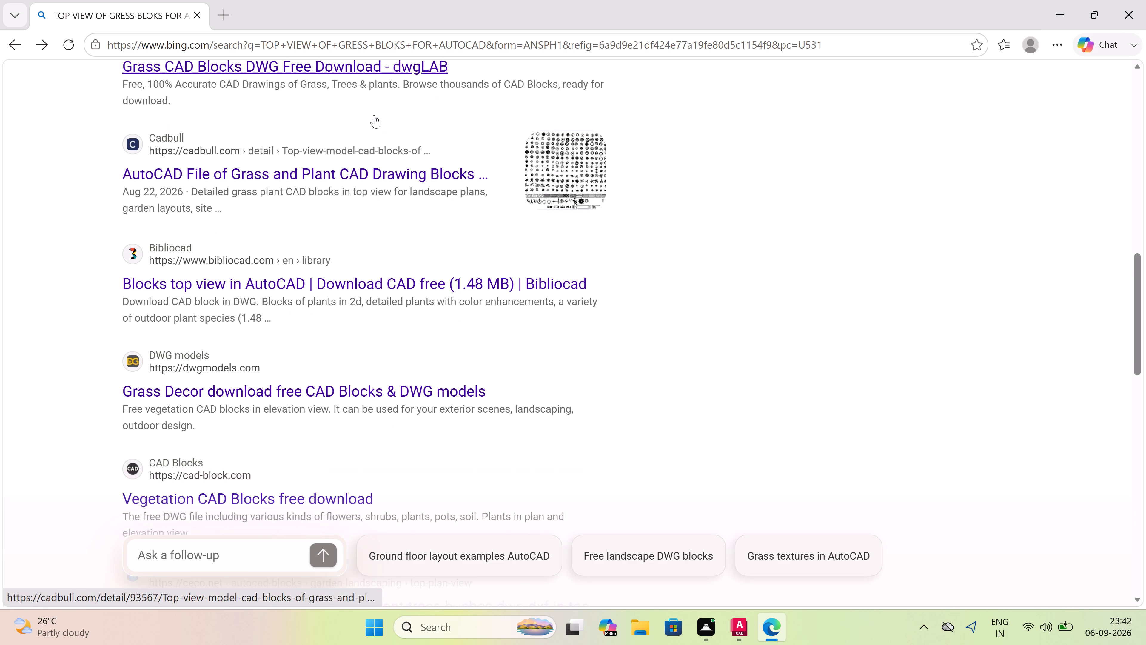
{"action": "scroll", "coordinate": [374, 115], "scroll_direction": "up", "scroll_amount": 13}
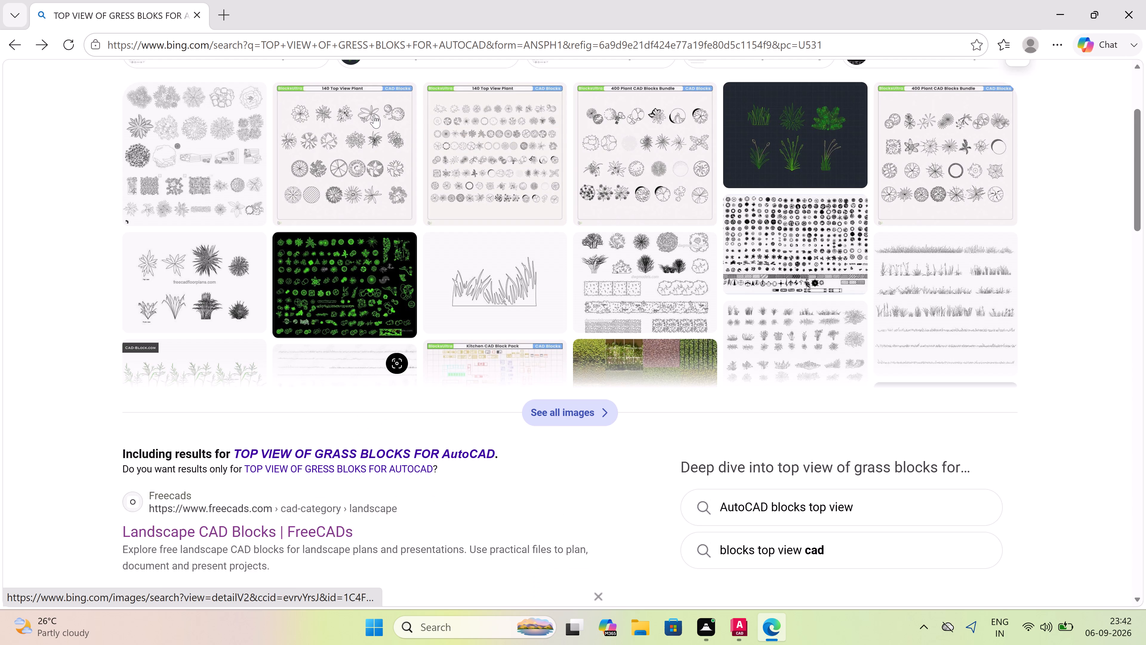
{"action": "scroll", "coordinate": [374, 115], "scroll_direction": "up", "scroll_amount": 2}
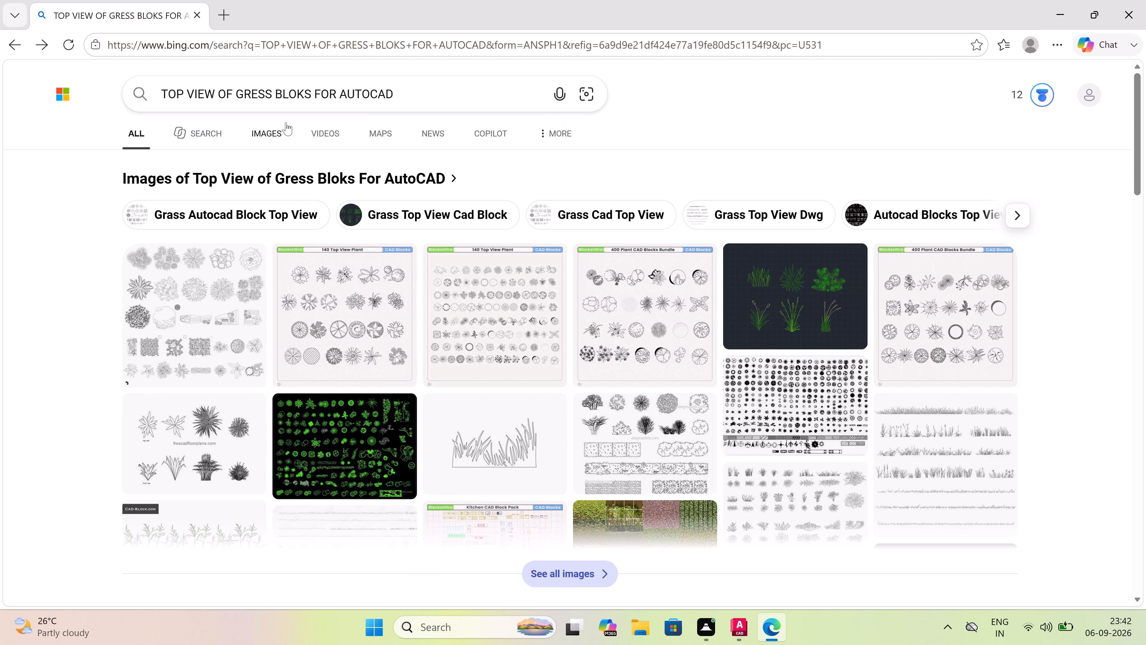
Go back to the browser's start page and search the web for "gress top view autocad block".
{"action": "left_click", "coordinate": [533, 90]}
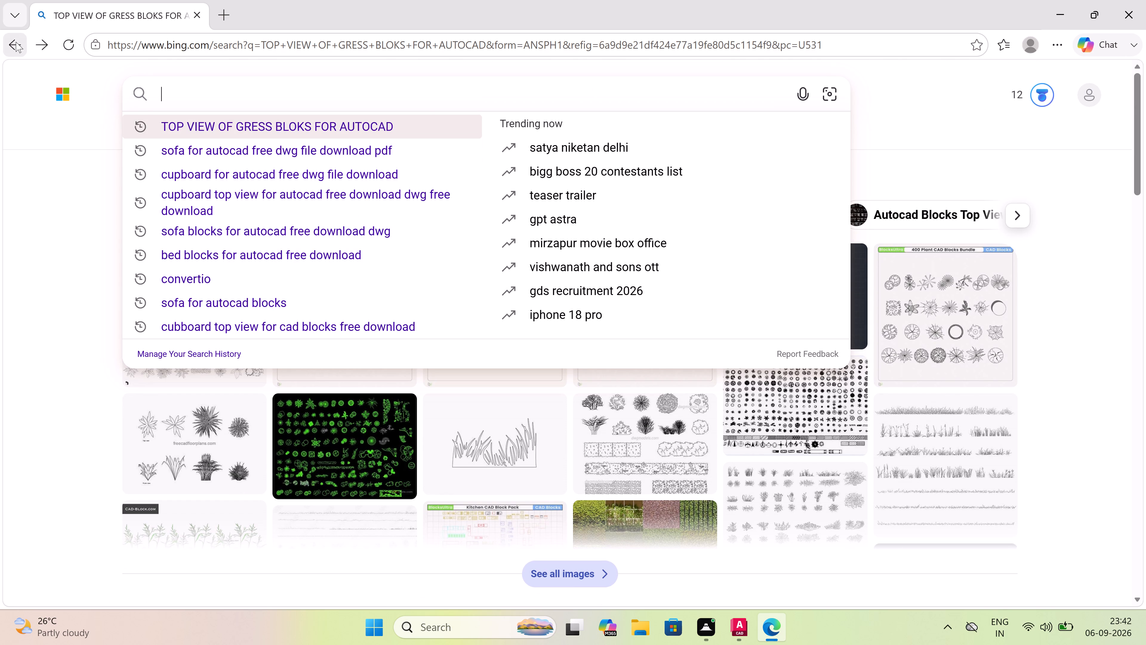
{"action": "left_click", "coordinate": [13, 42]}
{"action": "left_click", "coordinate": [350, 156]}
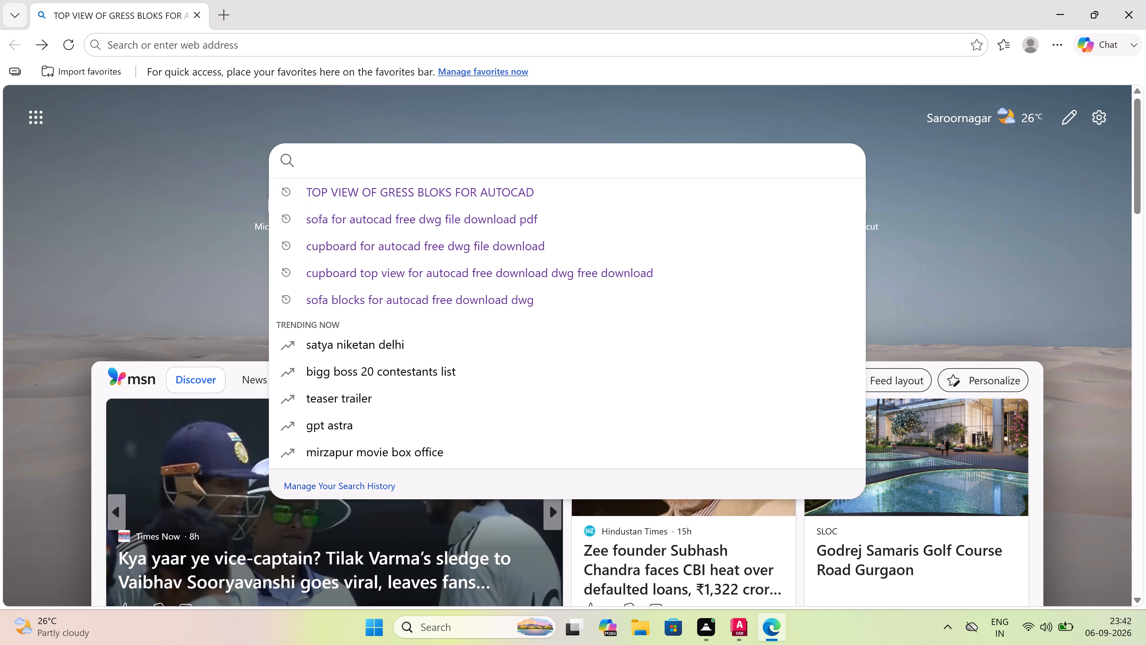
{"action": "type", "text": "gress"}
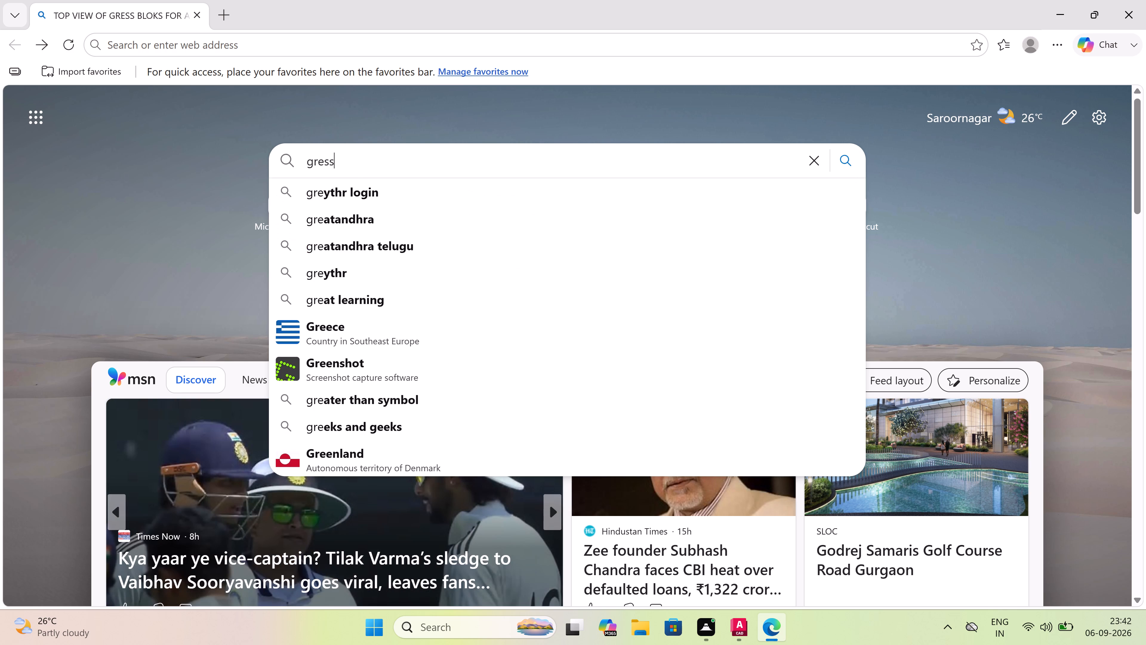
{"action": "key", "text": "space"}
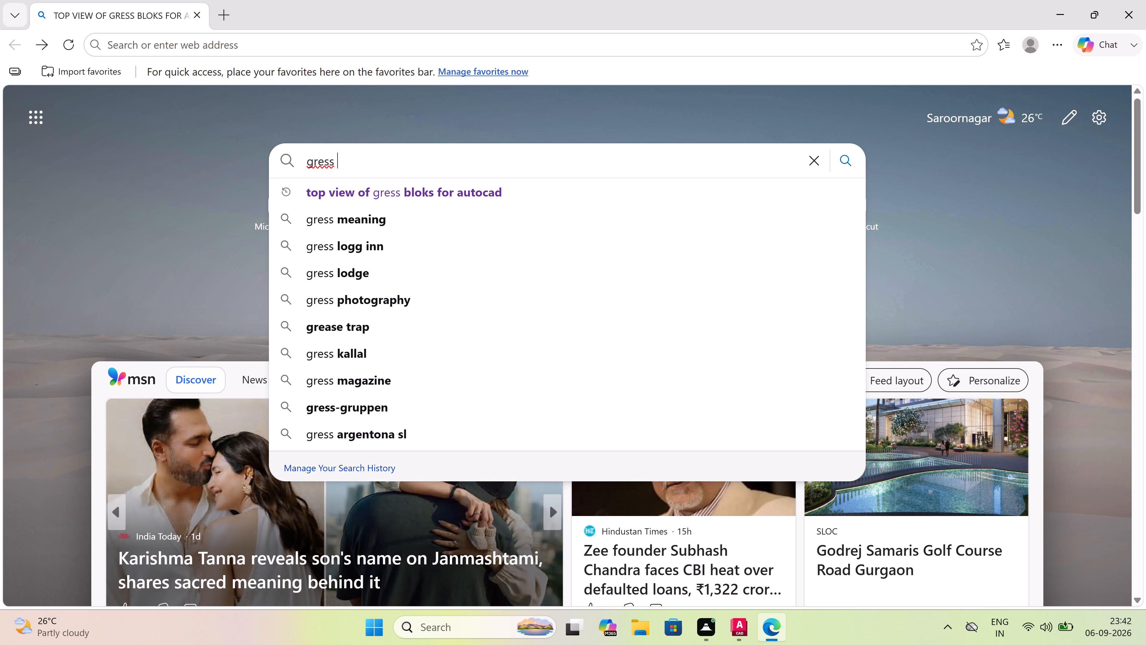
{"action": "type", "text": "top viwe"}
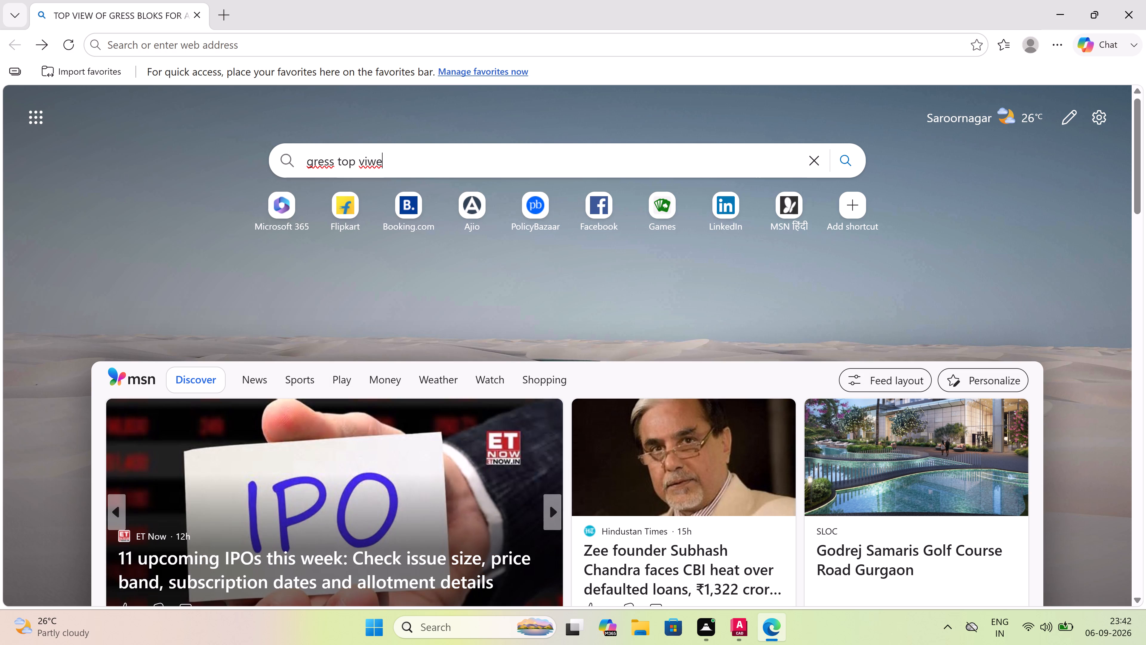
{"action": "key", "text": "BackSpace"}
{"action": "key", "text": "BackSpace"}
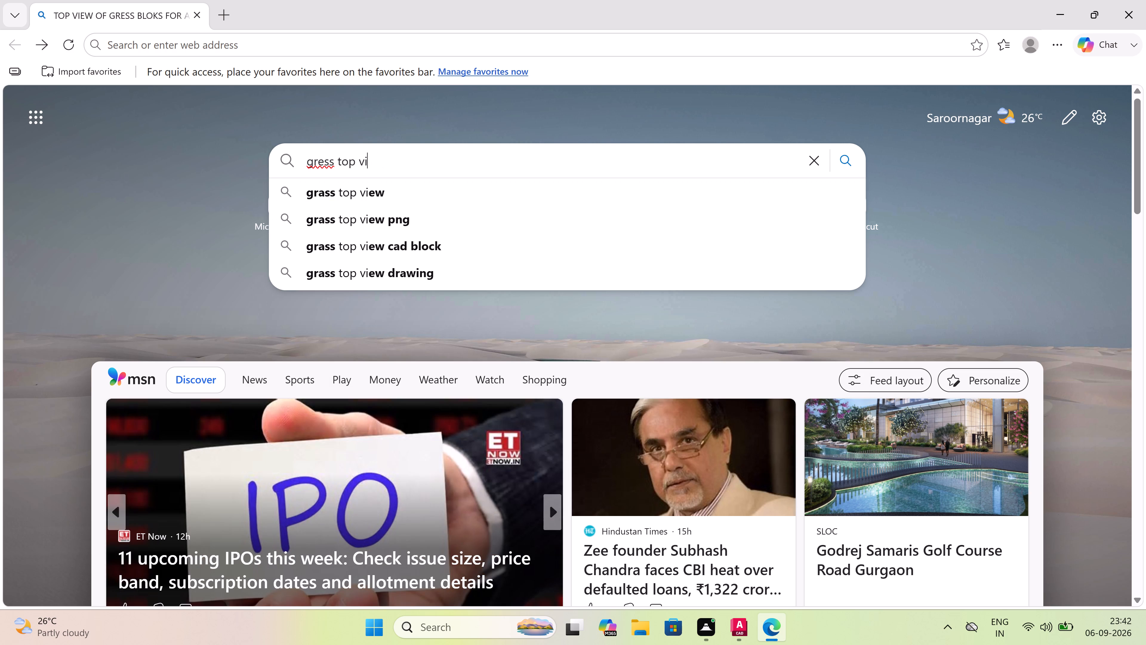
{"action": "type", "text": "ew"}
{"action": "key", "text": "space"}
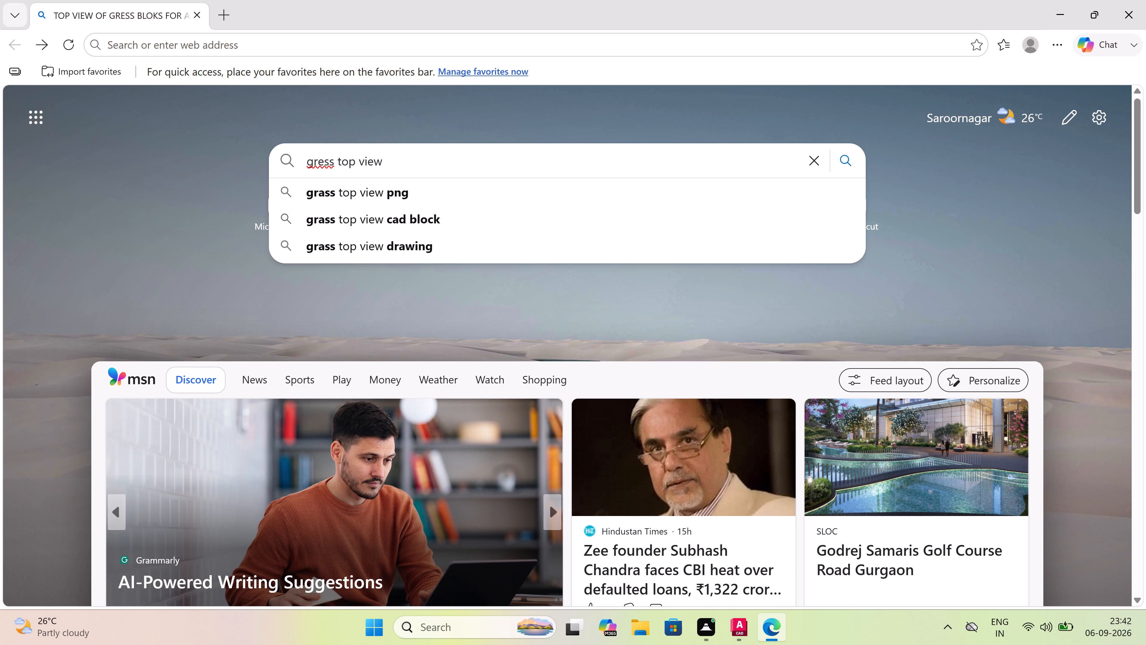
{"action": "type", "text": "auto"}
{"action": "type", "text": "cad blocd"}
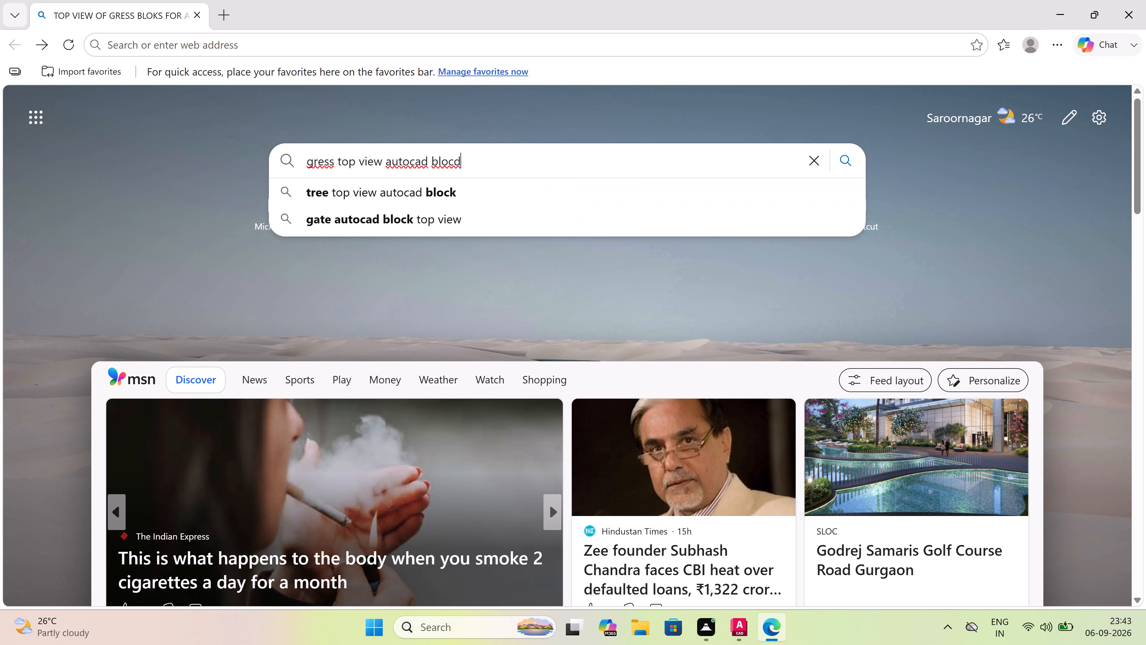
{"action": "key", "text": "BackSpace"}
{"action": "key", "text": "k"}
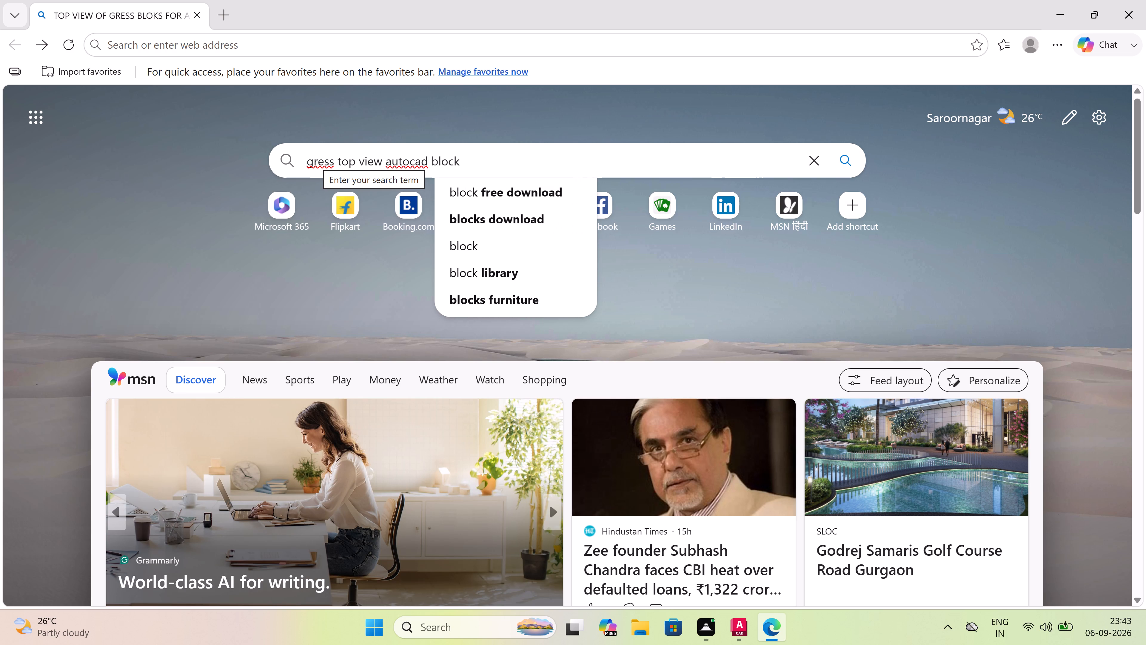
{"action": "left_click", "coordinate": [854, 153]}
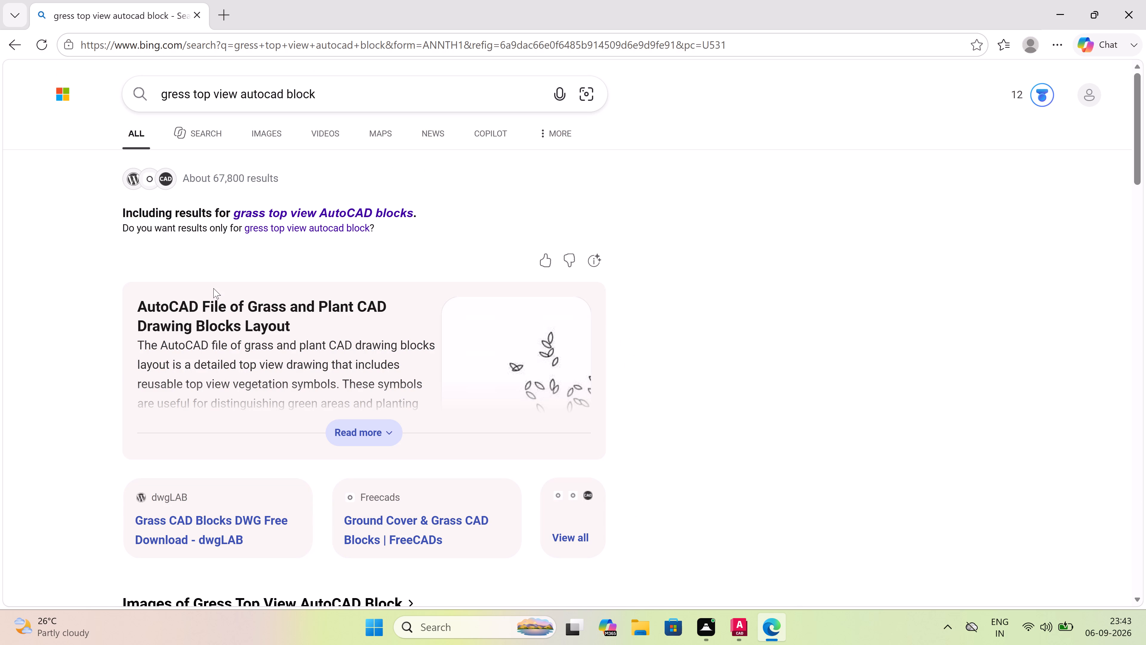
Open dwgLAB's Grass CAD Blocks DWG Free Download page, examine its grass blocks, and return to the search results.
{"action": "scroll", "coordinate": [213, 287], "scroll_direction": "down", "scroll_amount": 5}
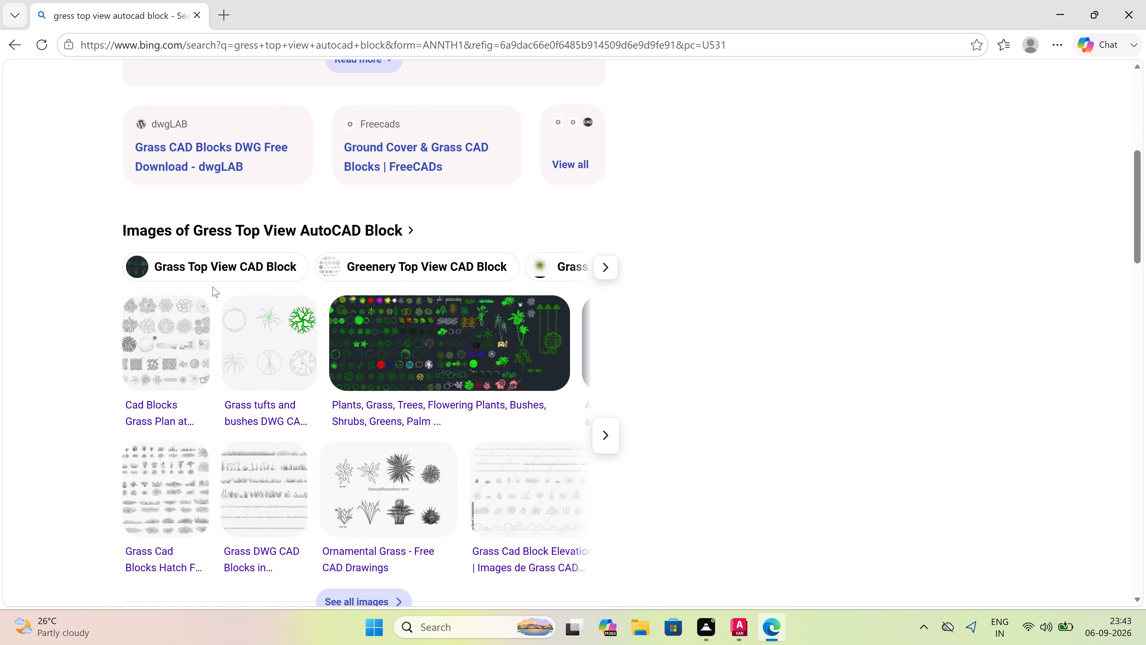
{"action": "scroll", "coordinate": [212, 283], "scroll_direction": "down", "scroll_amount": 6}
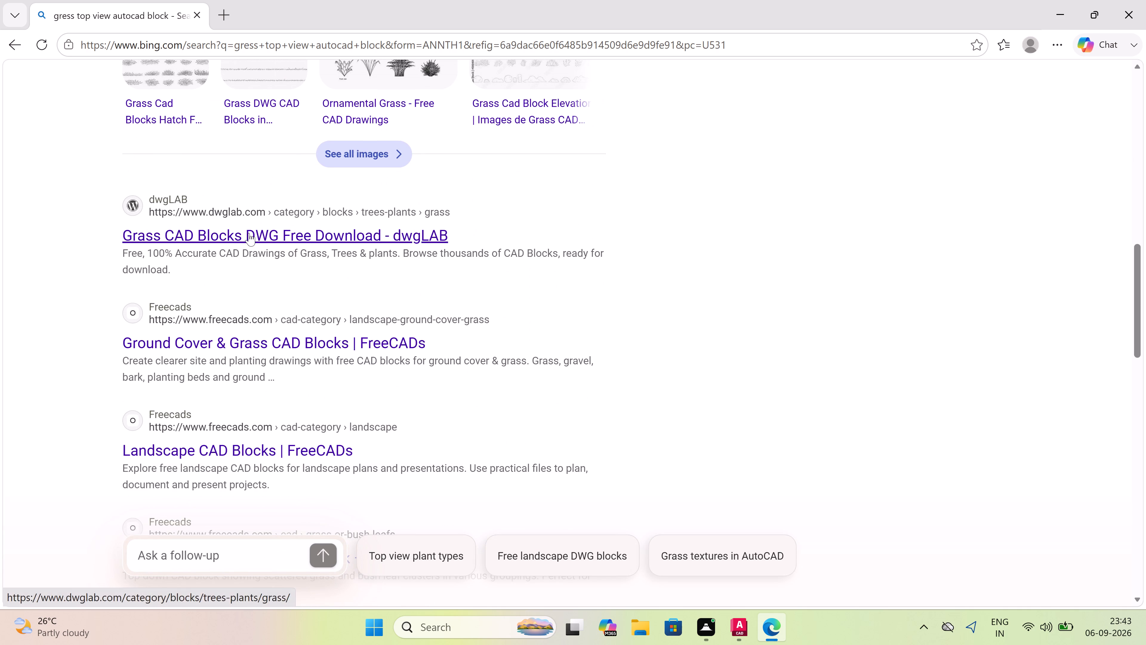
{"action": "left_click", "coordinate": [249, 233]}
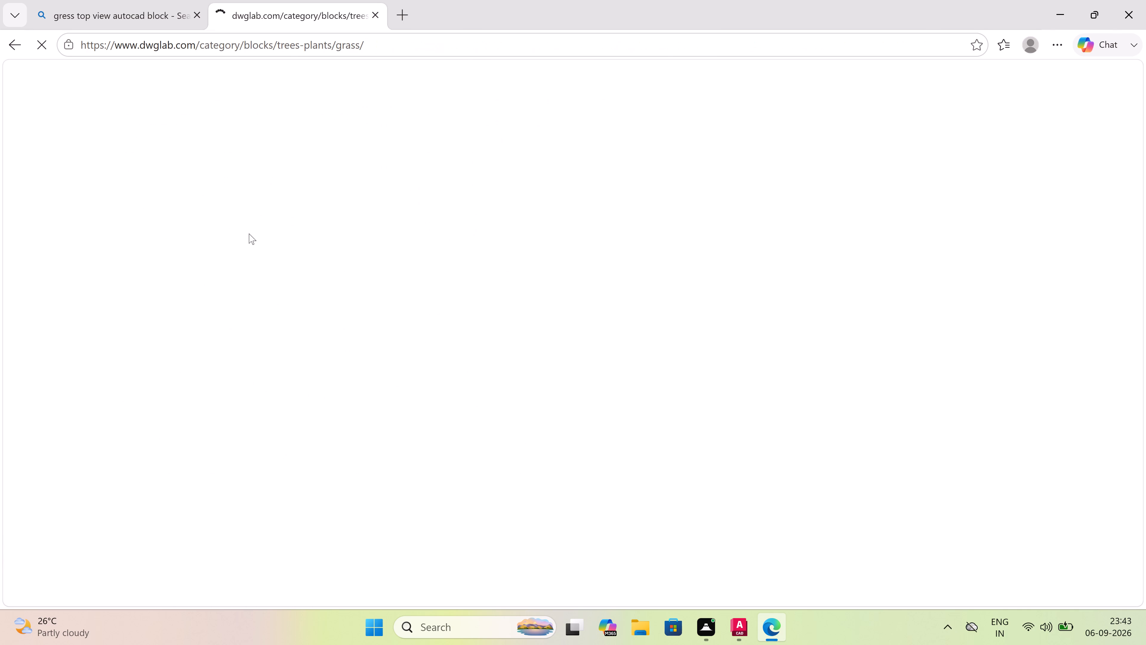
{"action": "scroll", "coordinate": [259, 278], "scroll_direction": "down", "scroll_amount": 4}
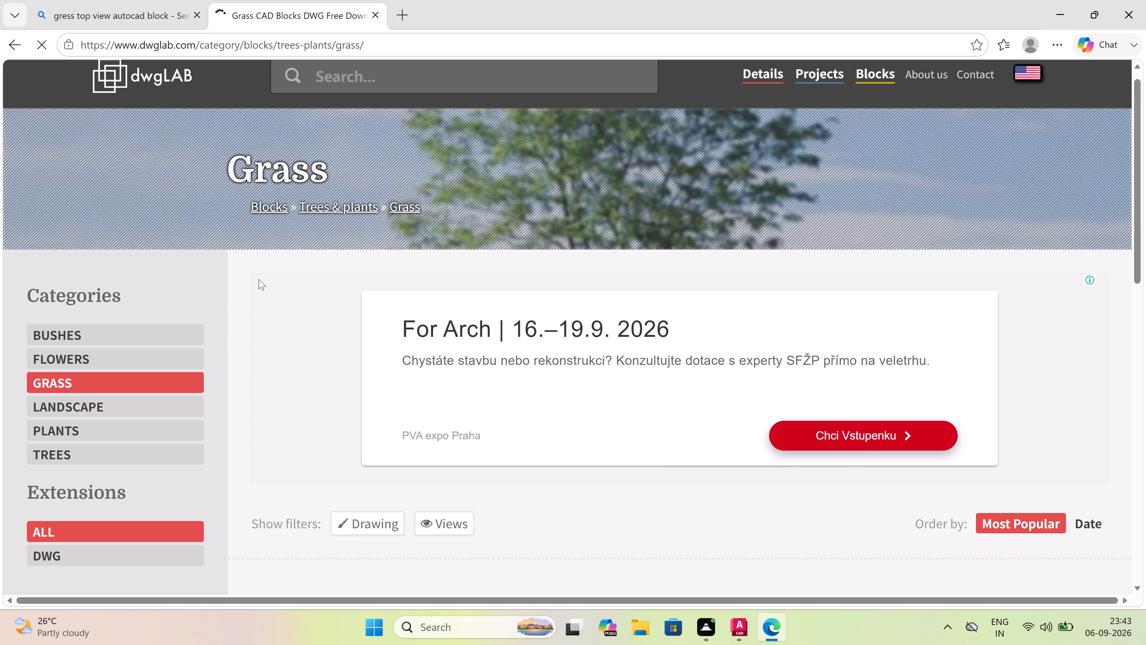
{"action": "scroll", "coordinate": [259, 279], "scroll_direction": "down", "scroll_amount": 13}
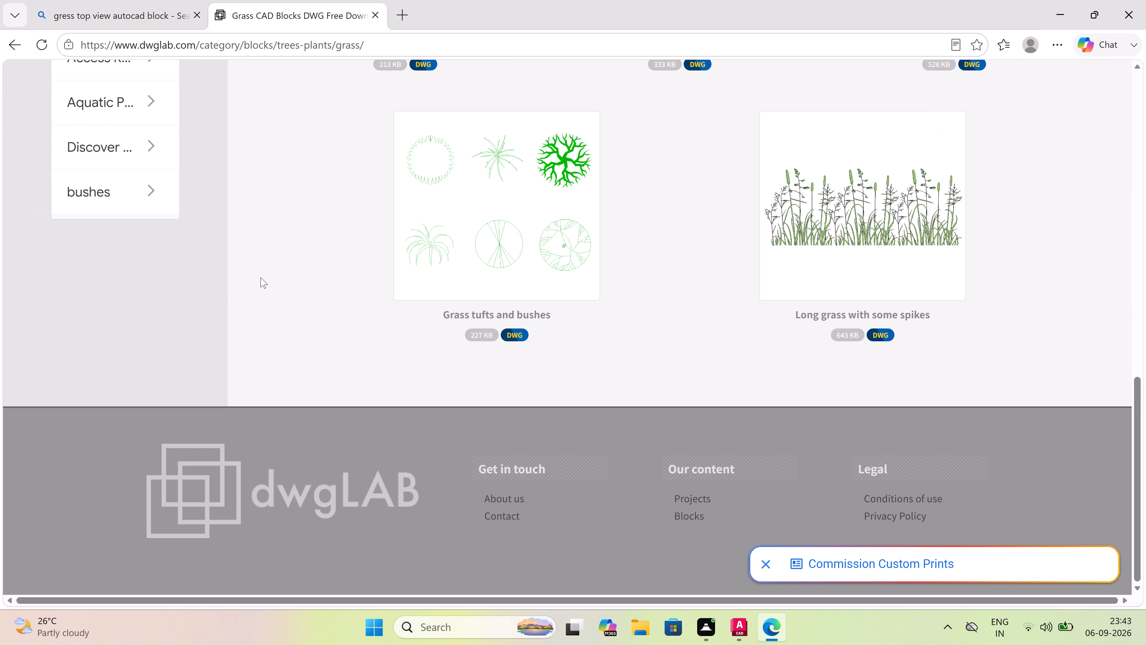
{"action": "scroll", "coordinate": [261, 277], "scroll_direction": "down", "scroll_amount": 5}
{"action": "left_click", "coordinate": [8, 41]}
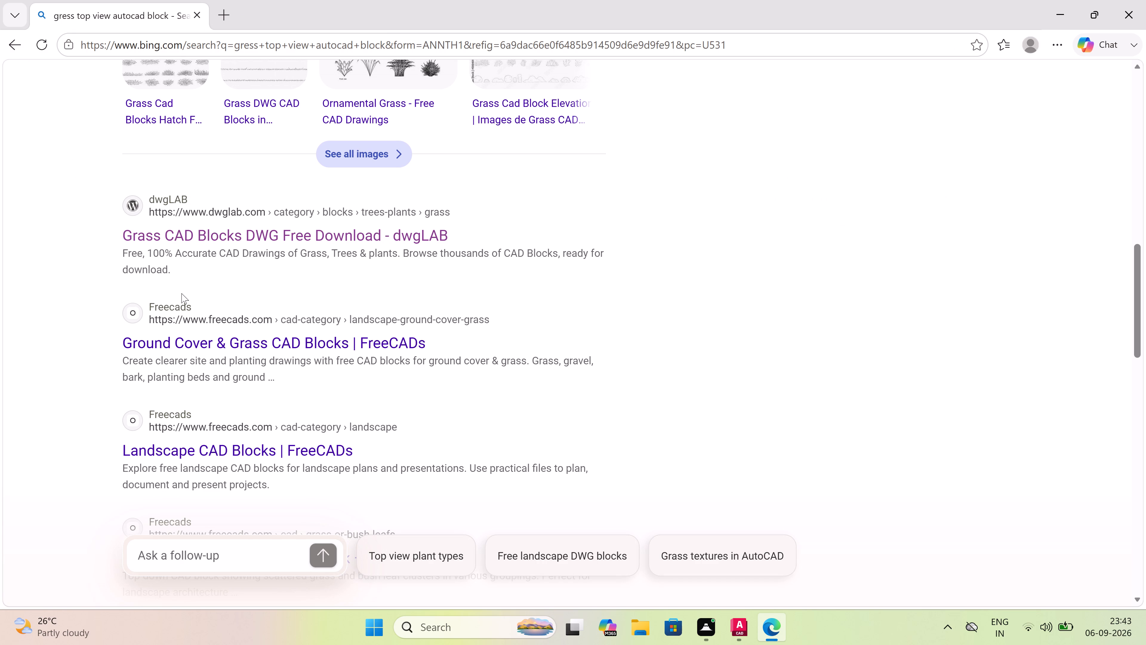
Look through the search results again for a suitable top-view grass block, and return to the browser's start page.
{"action": "scroll", "coordinate": [183, 294], "scroll_direction": "down", "scroll_amount": 2}
{"action": "scroll", "coordinate": [148, 318], "scroll_direction": "up", "scroll_amount": 2}
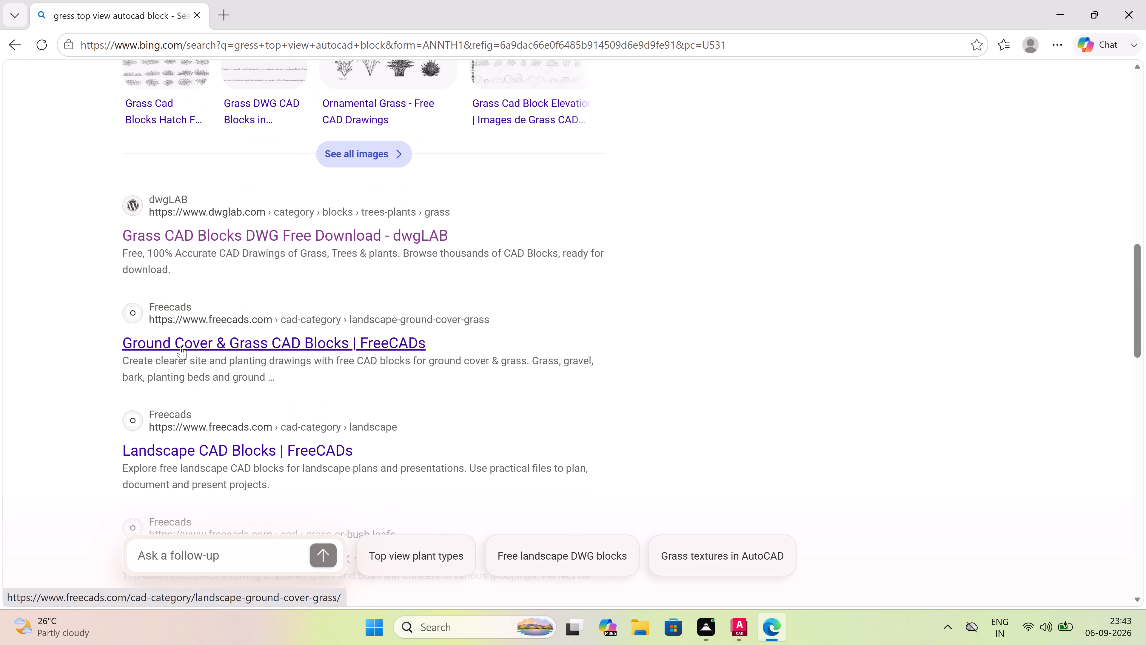
{"action": "scroll", "coordinate": [184, 388], "scroll_direction": "up", "scroll_amount": 5}
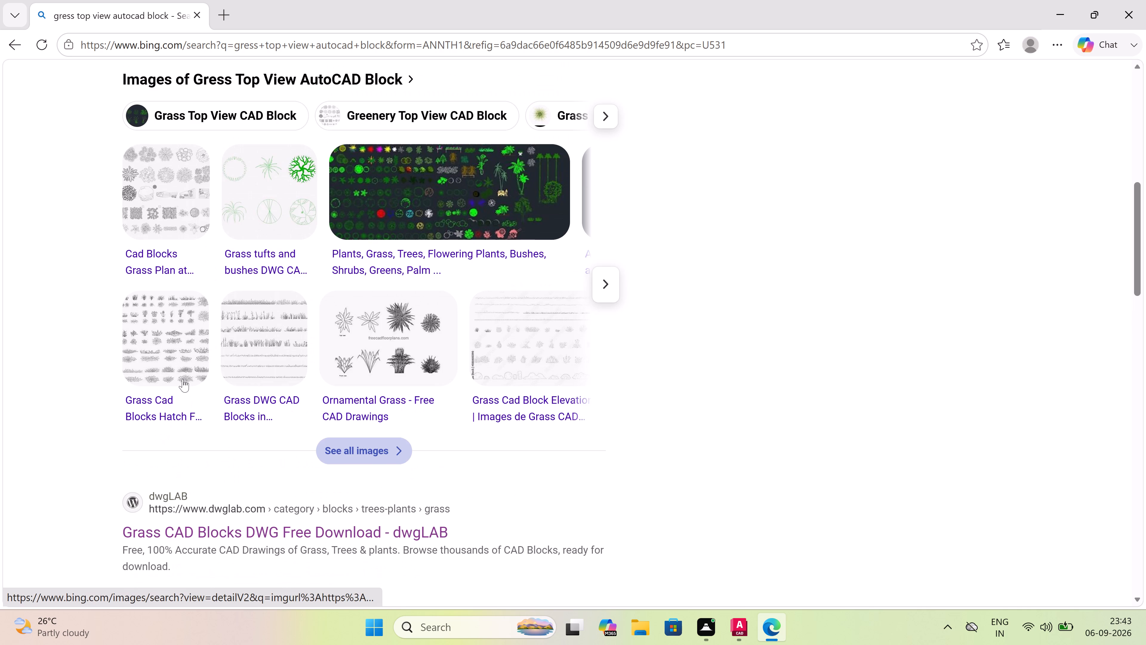
{"action": "scroll", "coordinate": [182, 371], "scroll_direction": "up", "scroll_amount": 5}
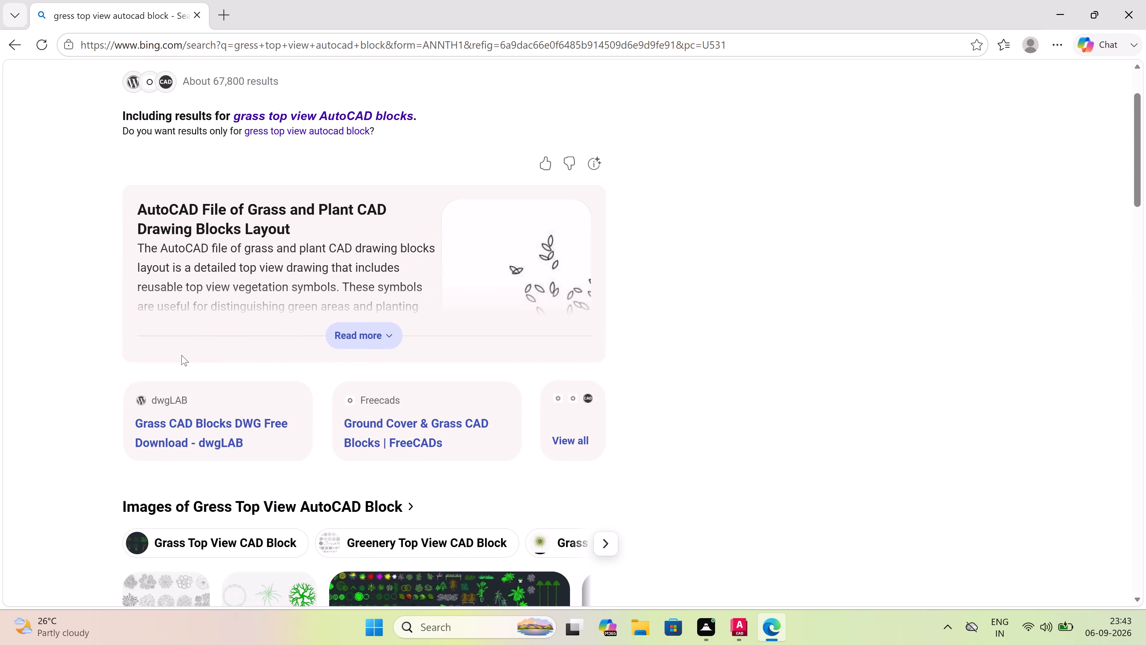
{"action": "scroll", "coordinate": [164, 343], "scroll_direction": "up", "scroll_amount": 5}
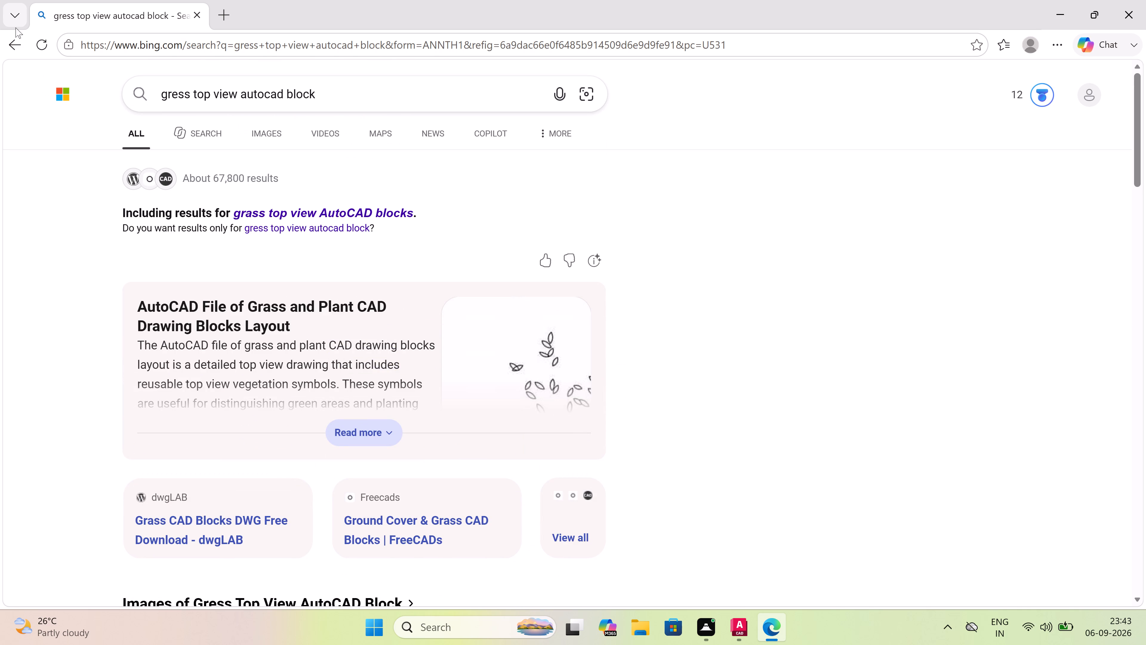
{"action": "left_click", "coordinate": [6, 42]}
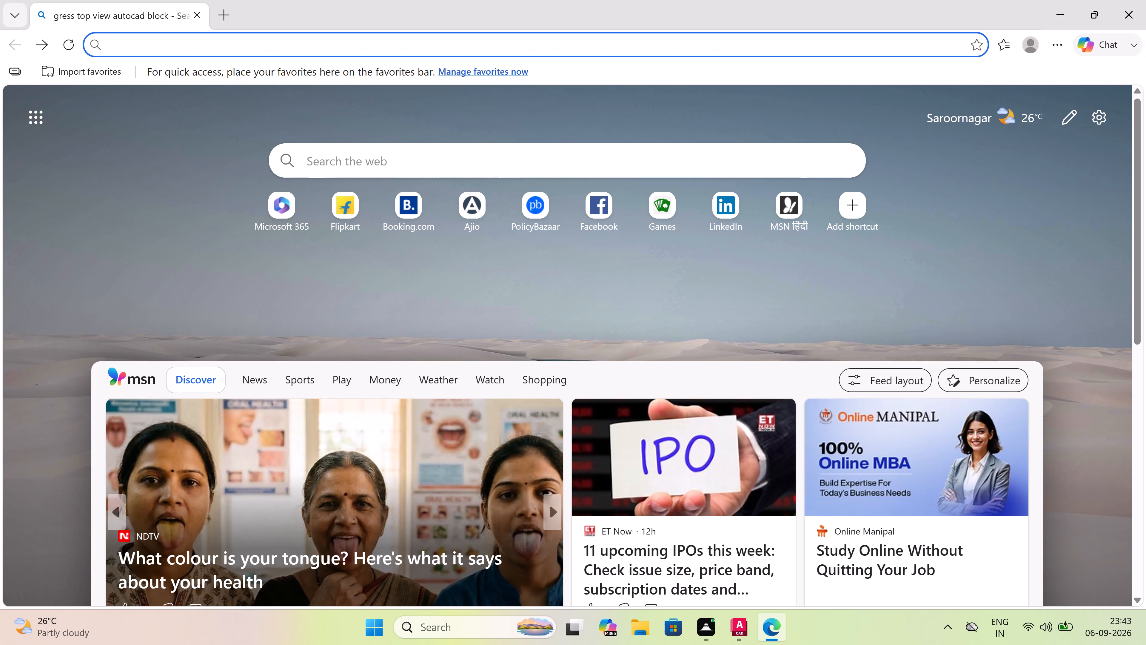
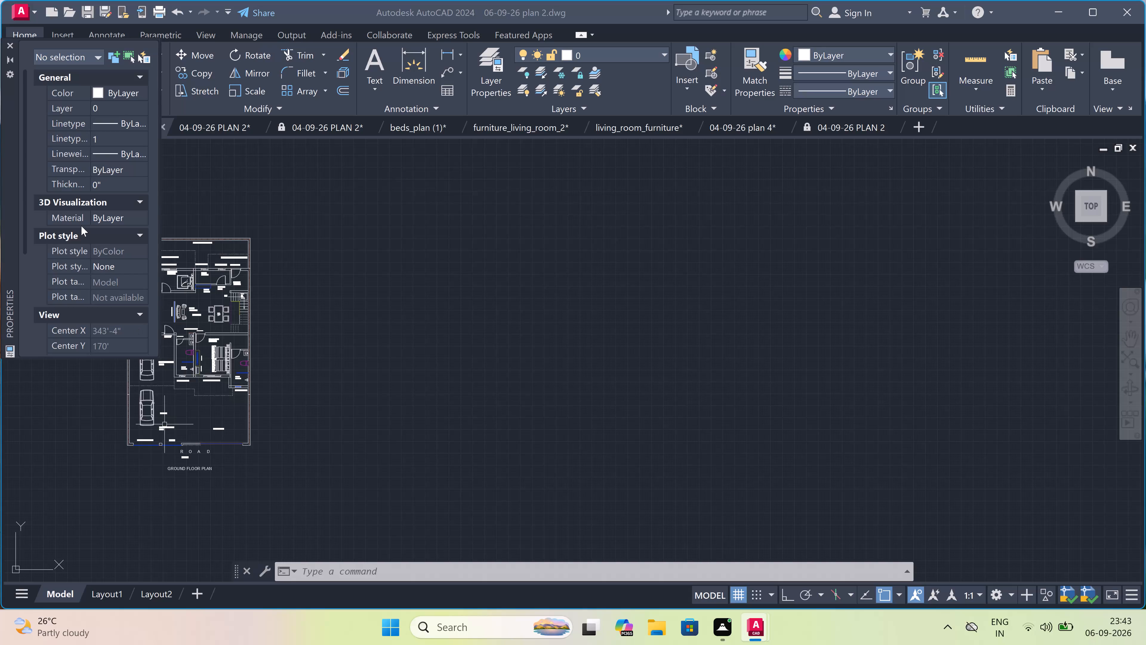
Close the Properties palette and add a new layer from the line 5 layer, keeping its default name and settings.
{"action": "left_click", "coordinate": [8, 42]}
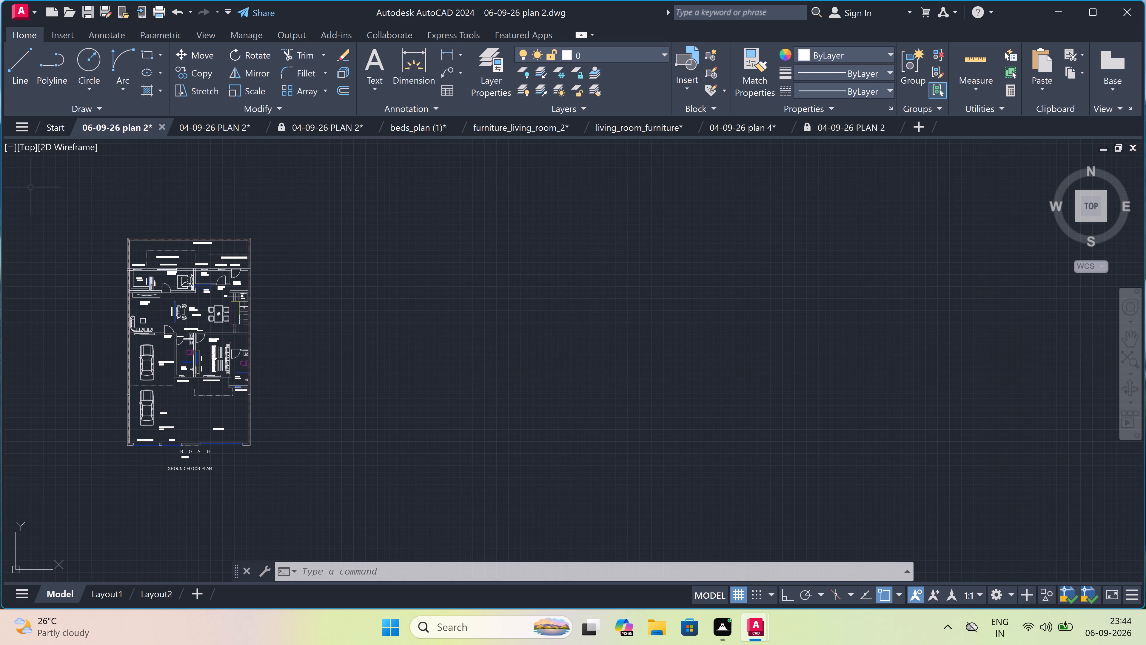
{"action": "scroll", "coordinate": [227, 411], "scroll_direction": "up", "scroll_amount": 4}
{"action": "scroll", "coordinate": [224, 411], "scroll_direction": "down", "scroll_amount": 2}
{"action": "scroll", "coordinate": [164, 460], "scroll_direction": "up", "scroll_amount": 2}
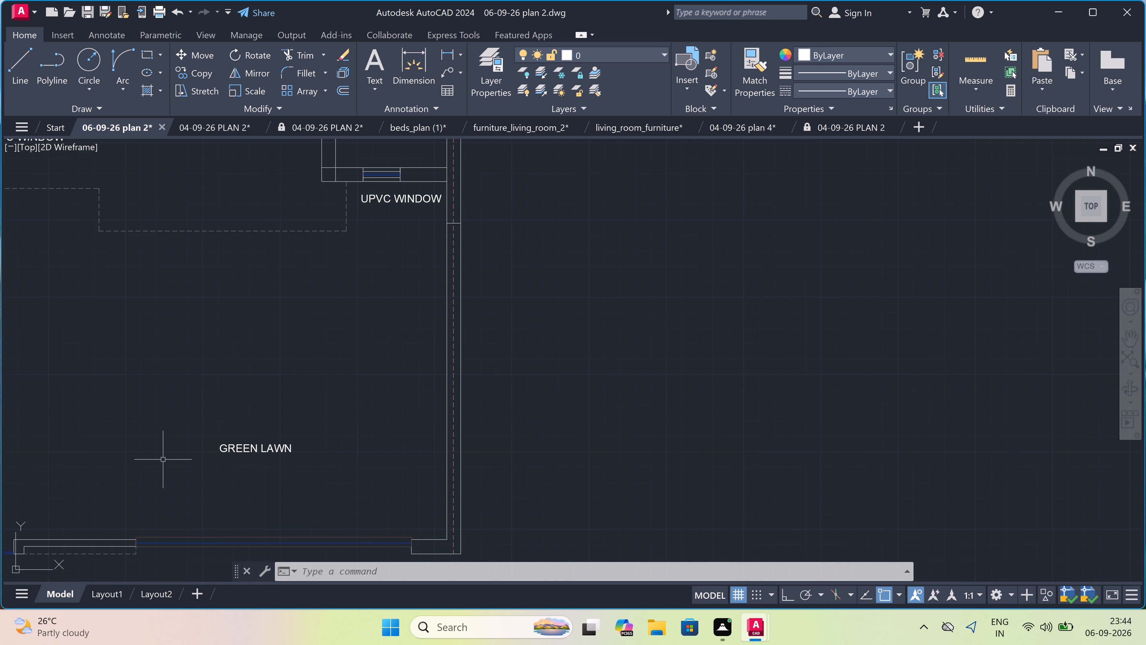
{"action": "scroll", "coordinate": [163, 460], "scroll_direction": "down", "scroll_amount": 1}
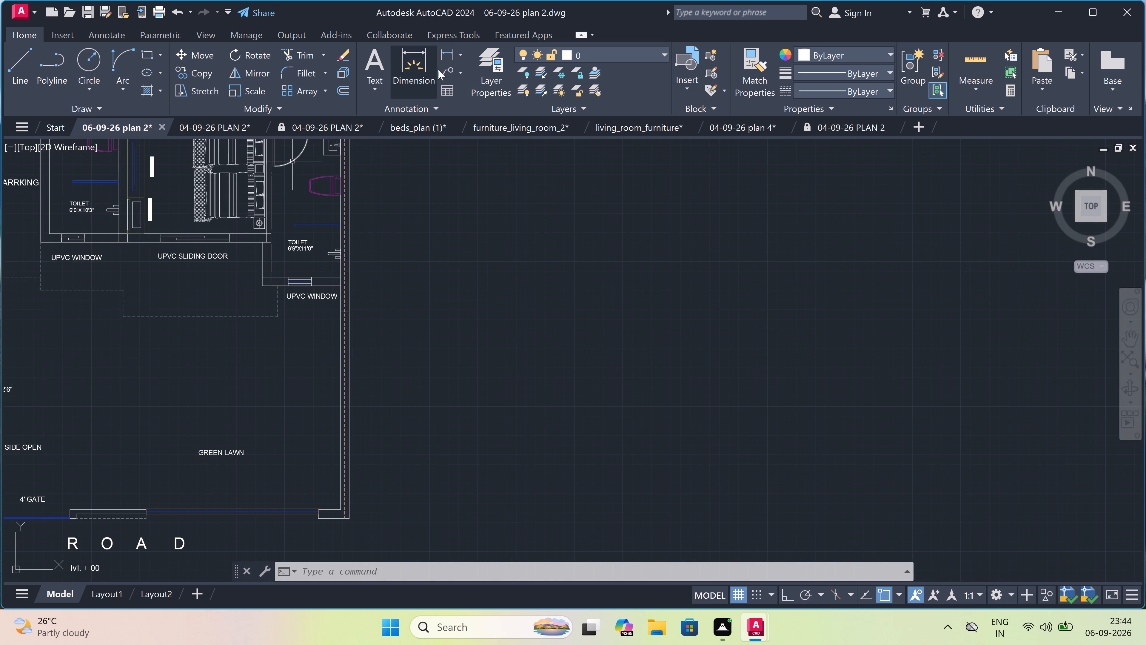
{"action": "double_click", "coordinate": [499, 62]}
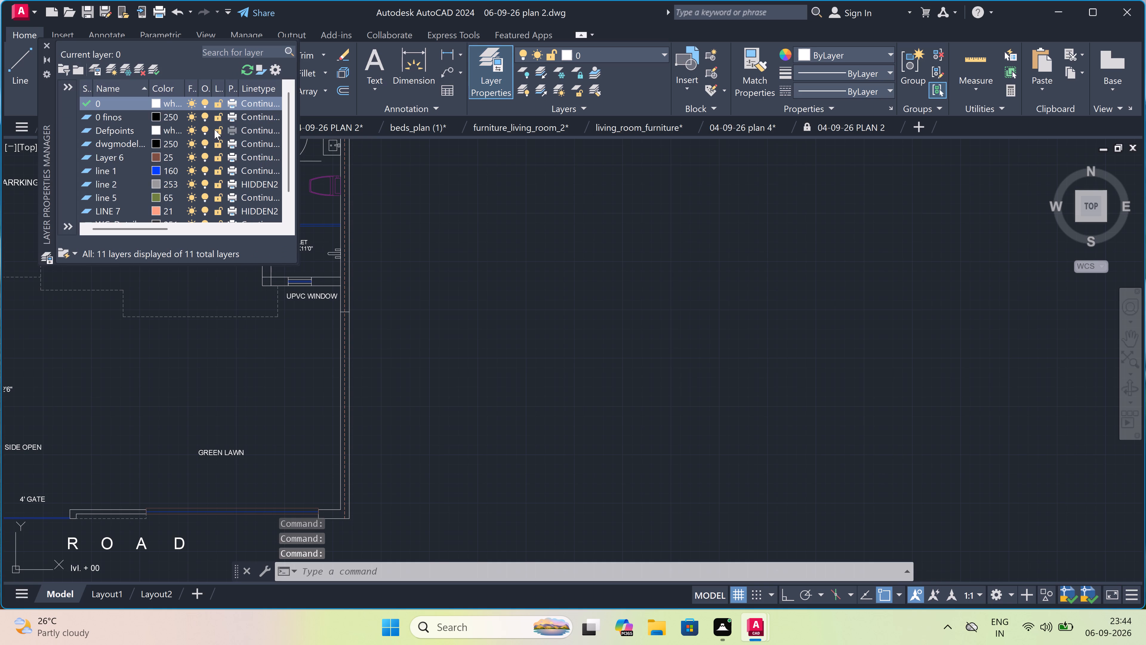
{"action": "right_click", "coordinate": [214, 129]}
{"action": "double_click", "coordinate": [252, 191]}
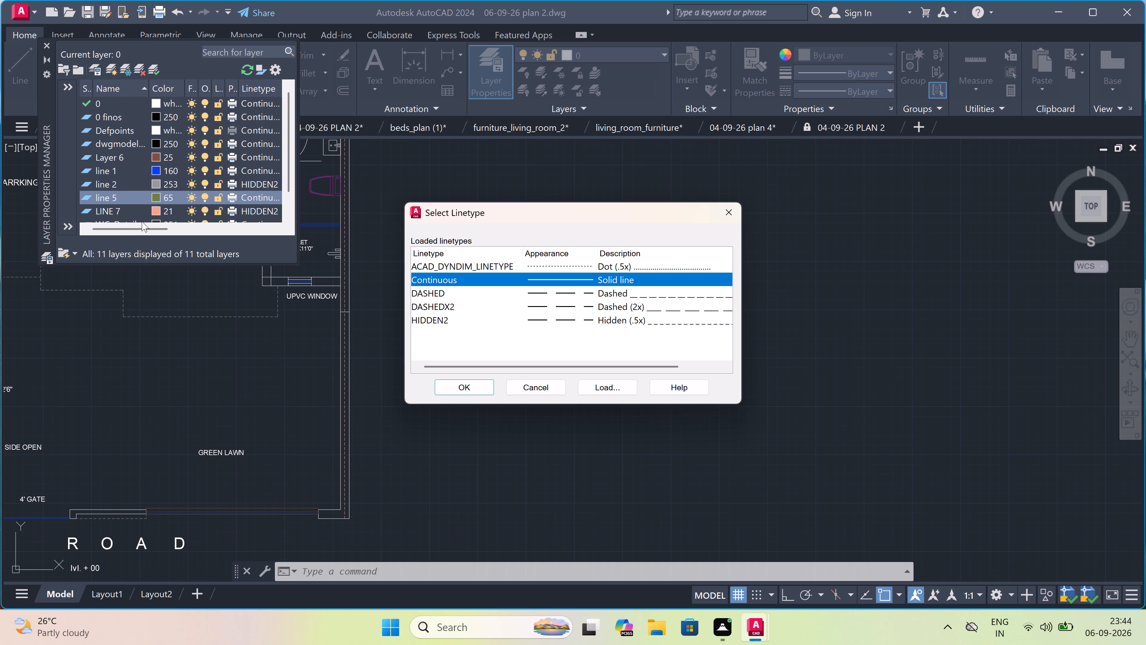
{"action": "key", "text": "Escape"}
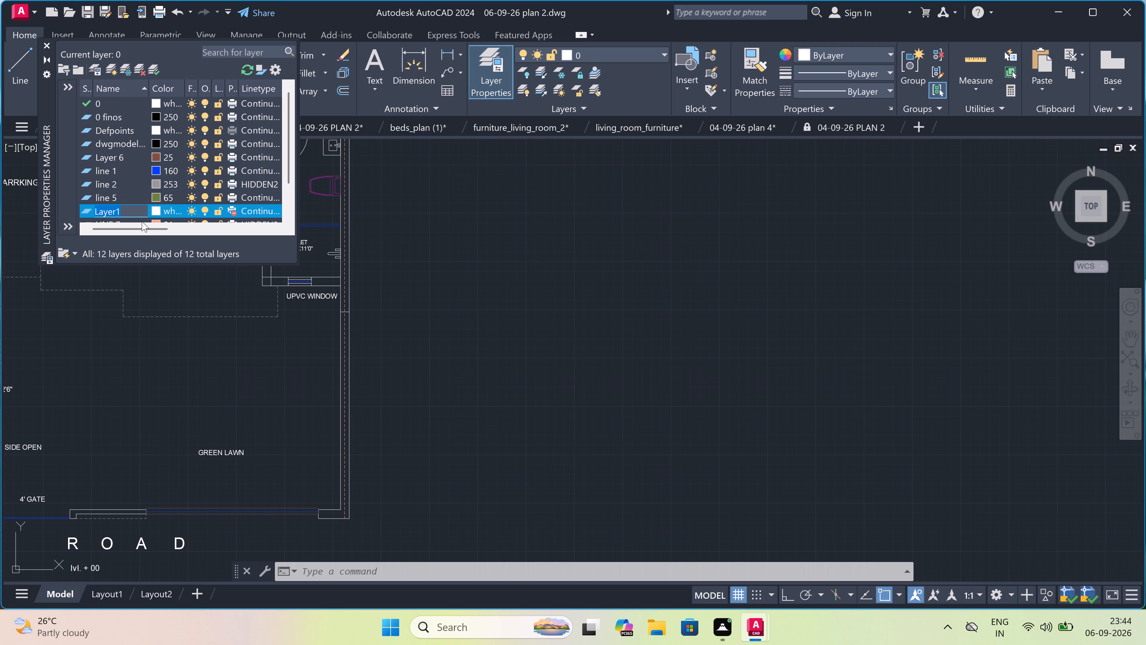
{"action": "key", "text": "Escape"}
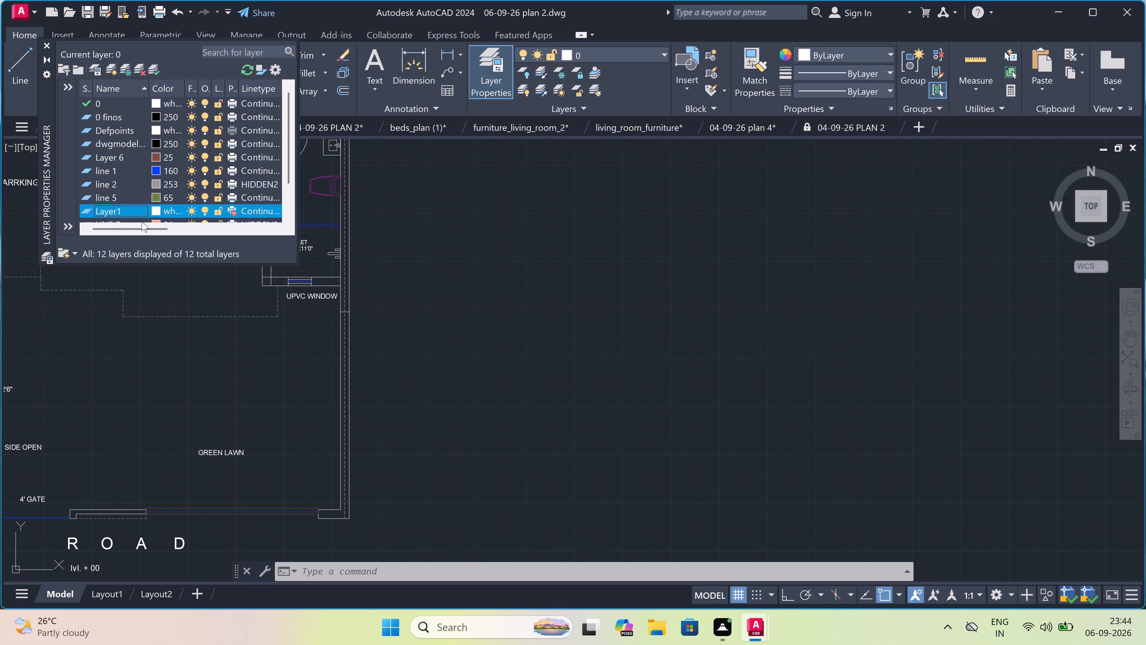
{"action": "key", "text": "Escape"}
{"action": "key", "text": "Escape"}
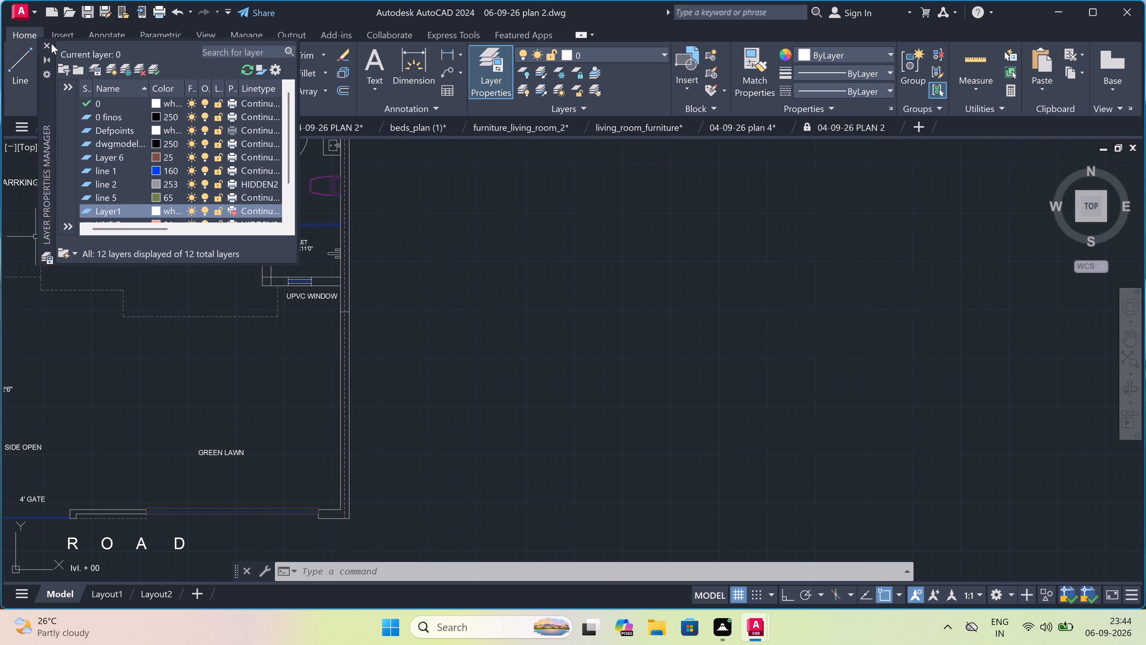
{"action": "left_click", "coordinate": [44, 42]}
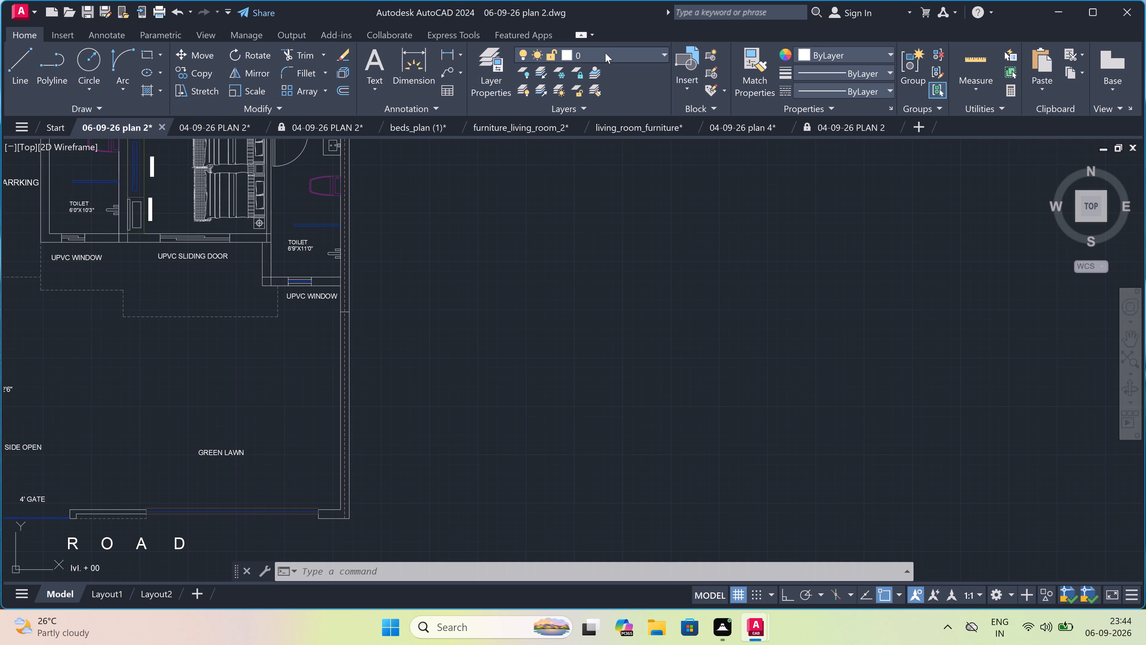
Make line 5 the current layer, keeping its index color 65.
{"action": "left_click", "coordinate": [605, 53]}
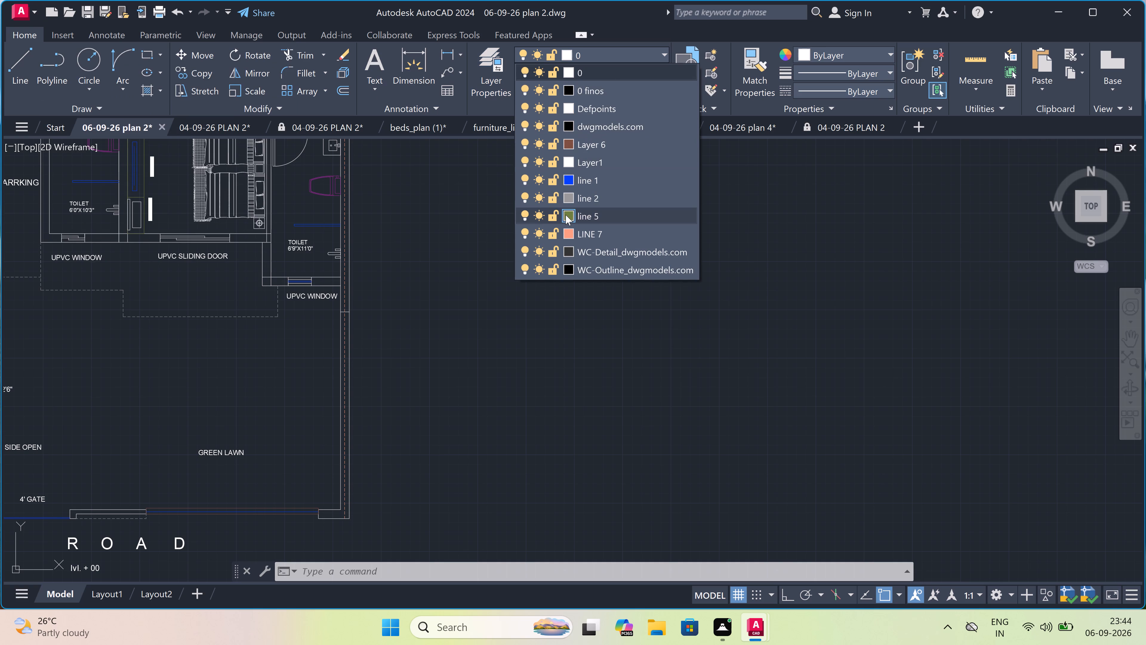
{"action": "left_click", "coordinate": [566, 215]}
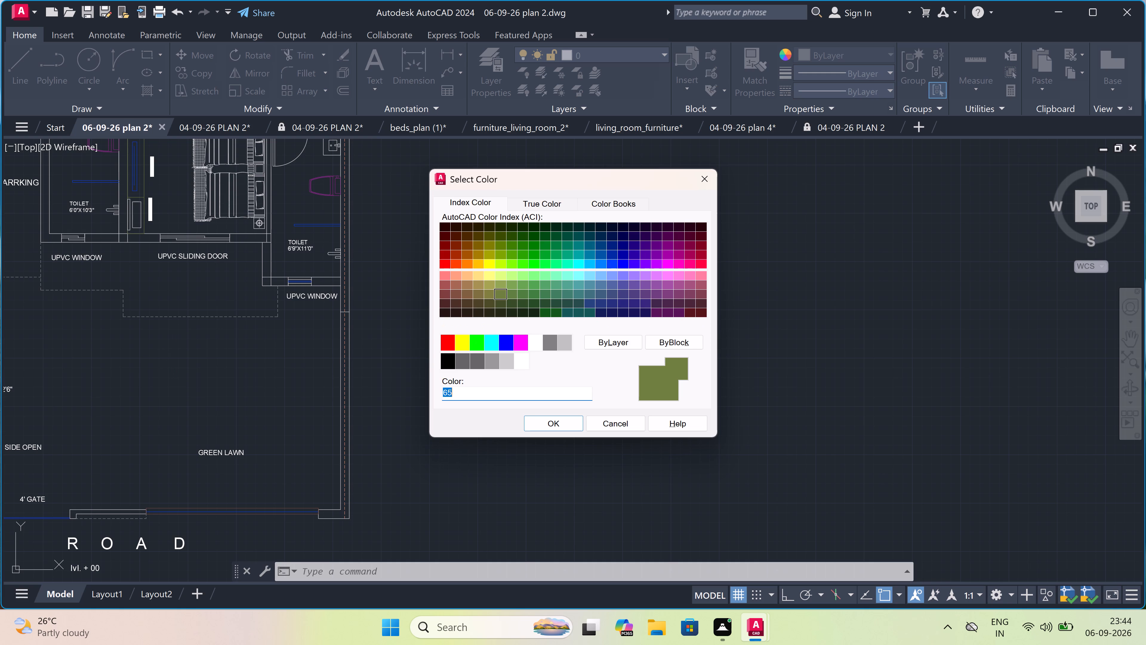
{"action": "left_click_drag", "start_coordinate": [536, 426], "coordinate": [546, 439]}
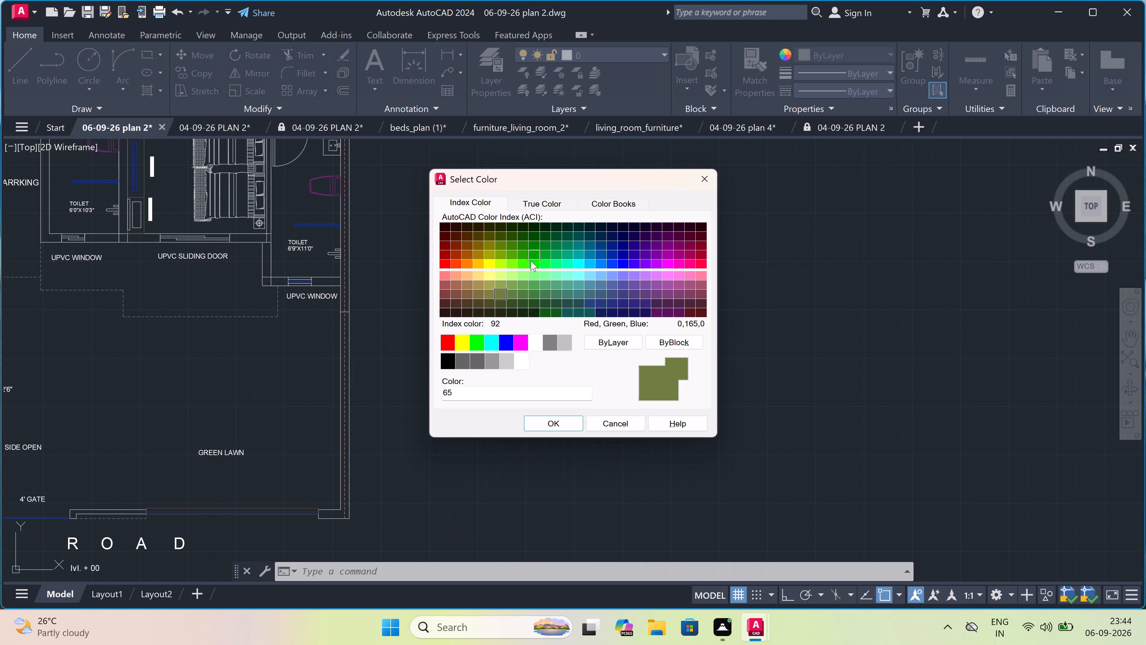
{"action": "left_click", "coordinate": [552, 420]}
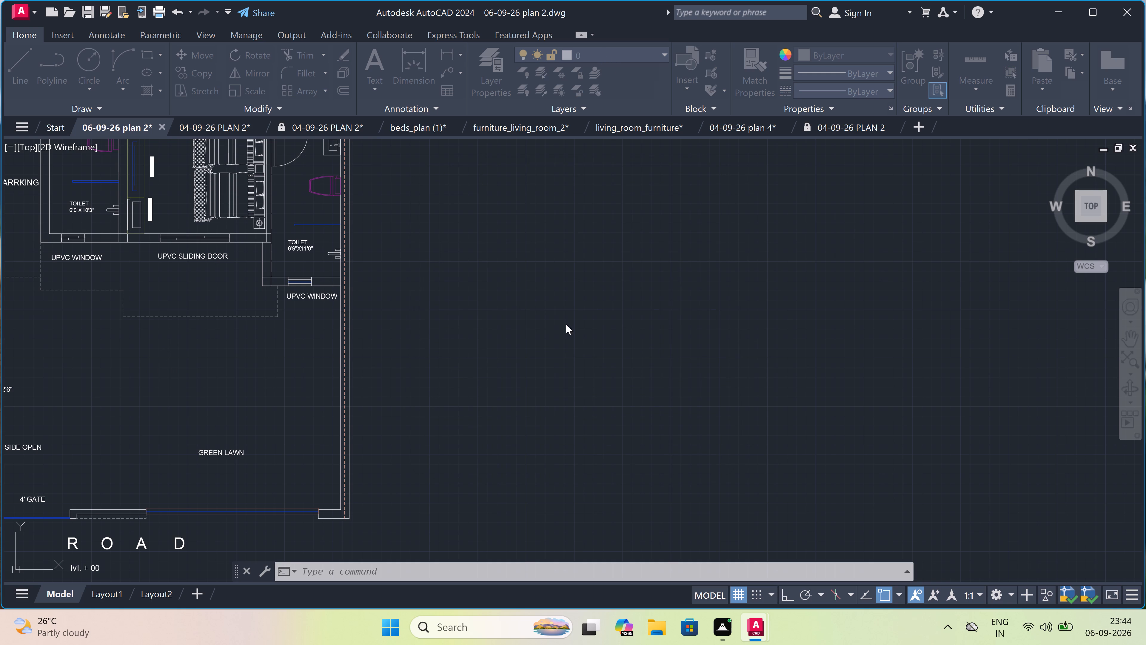
{"action": "left_click", "coordinate": [579, 53]}
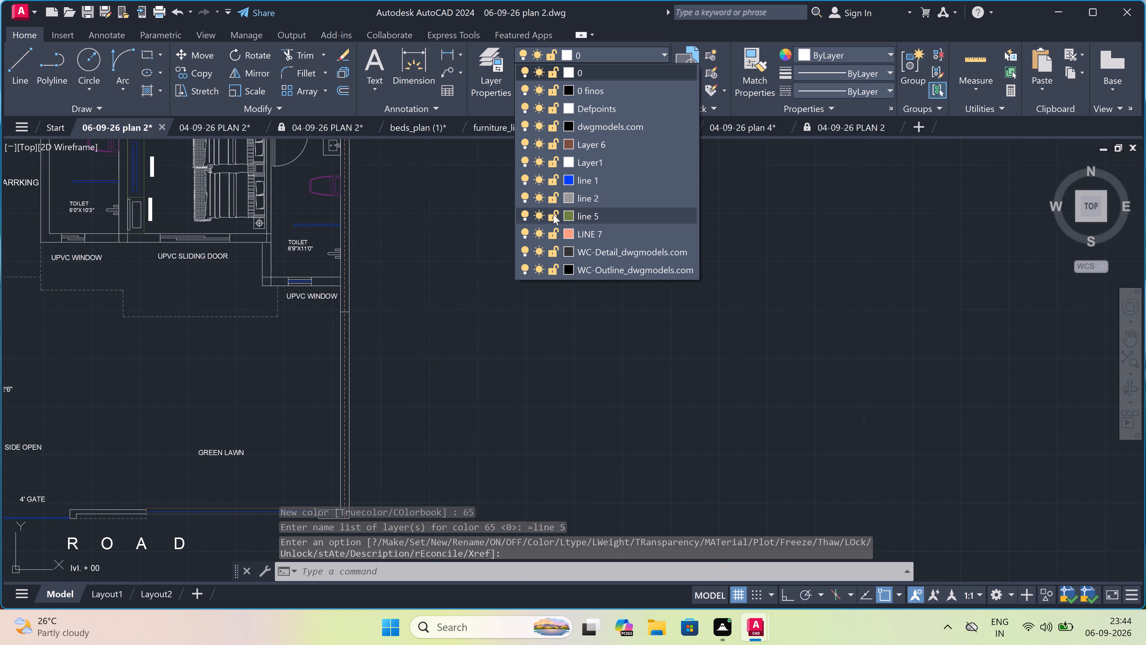
{"action": "left_click", "coordinate": [600, 207]}
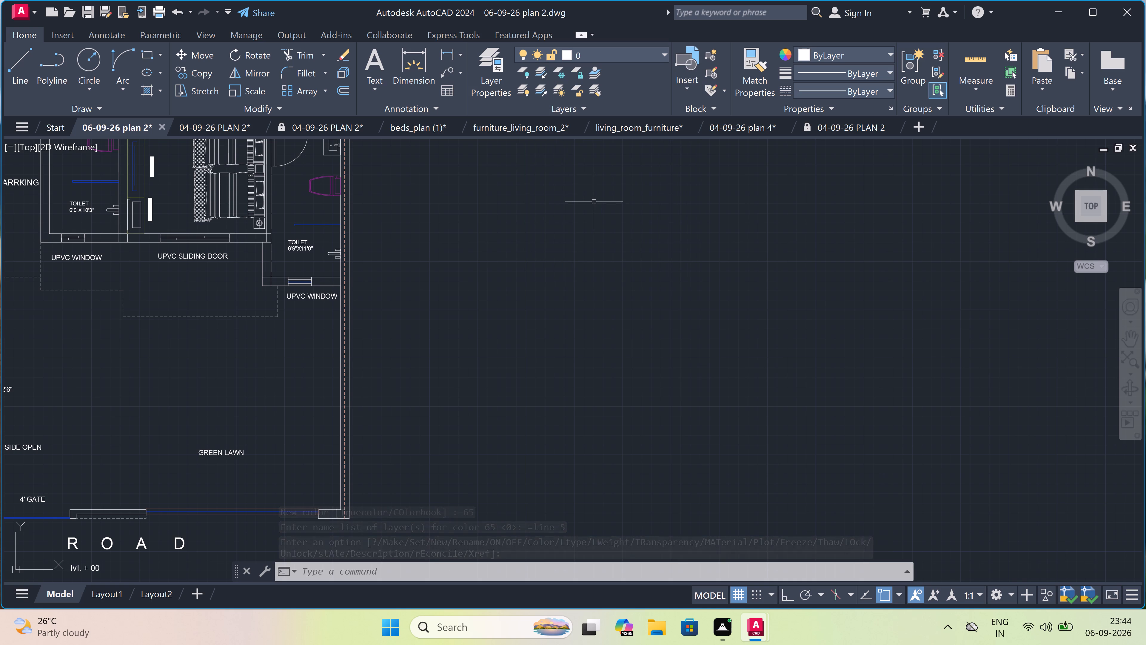
{"action": "left_click", "coordinate": [626, 49]}
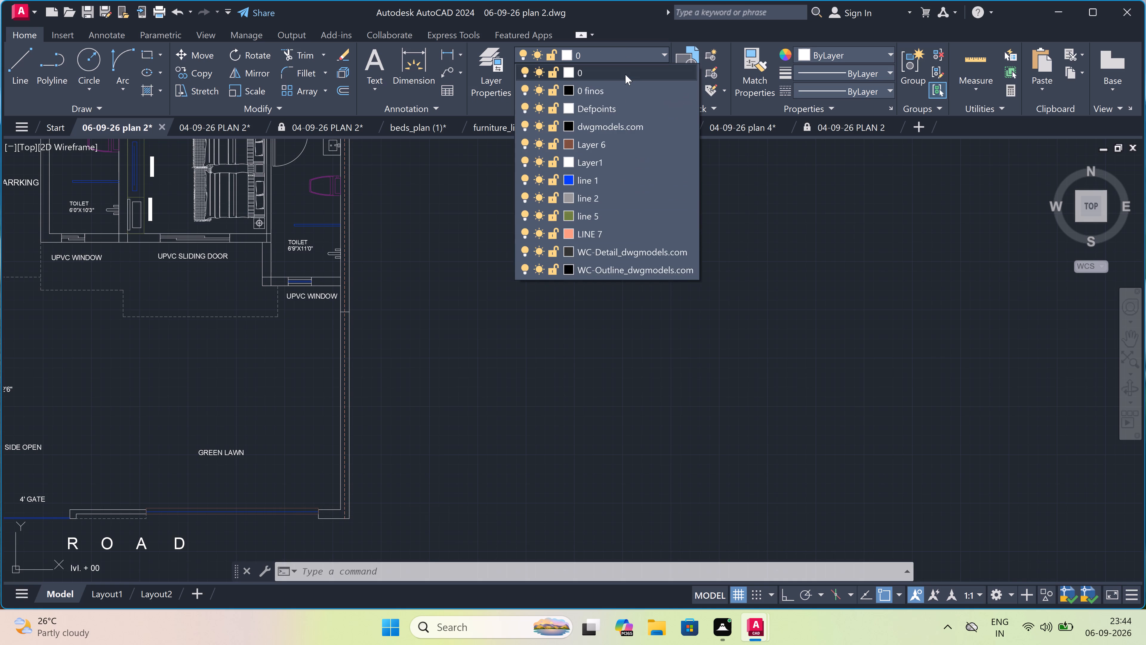
{"action": "left_click", "coordinate": [617, 219]}
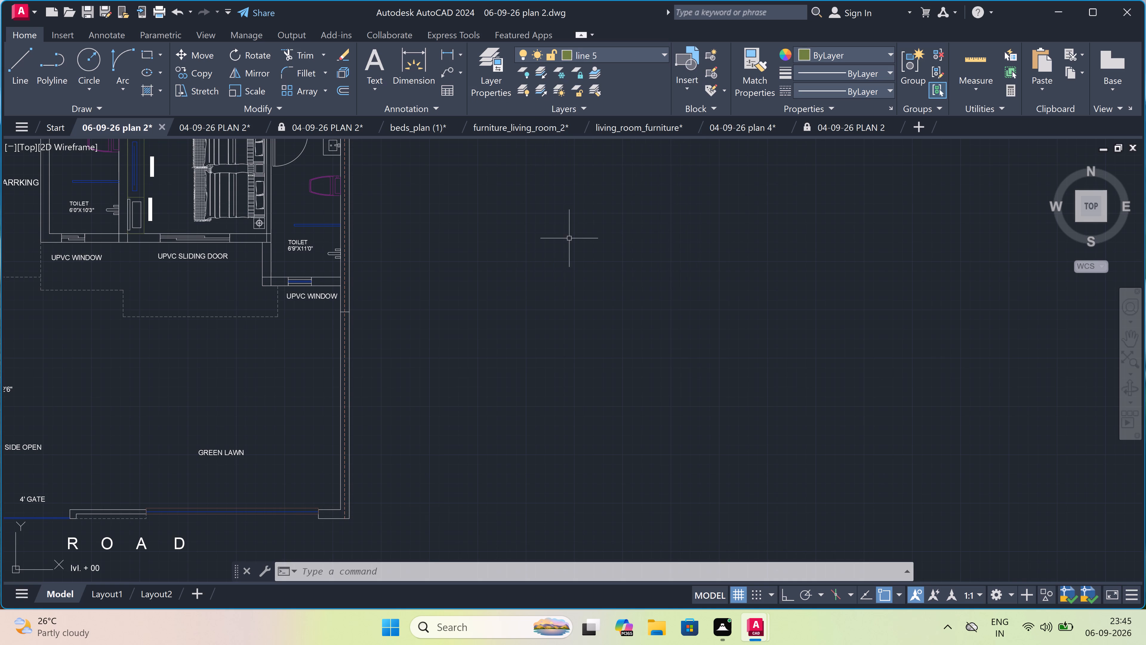
Draw a rectangle around the GREEN LAWN label in the front open area, extending to the inner face of the side boundary wall.
{"action": "scroll", "coordinate": [78, 444], "scroll_direction": "up", "scroll_amount": 1}
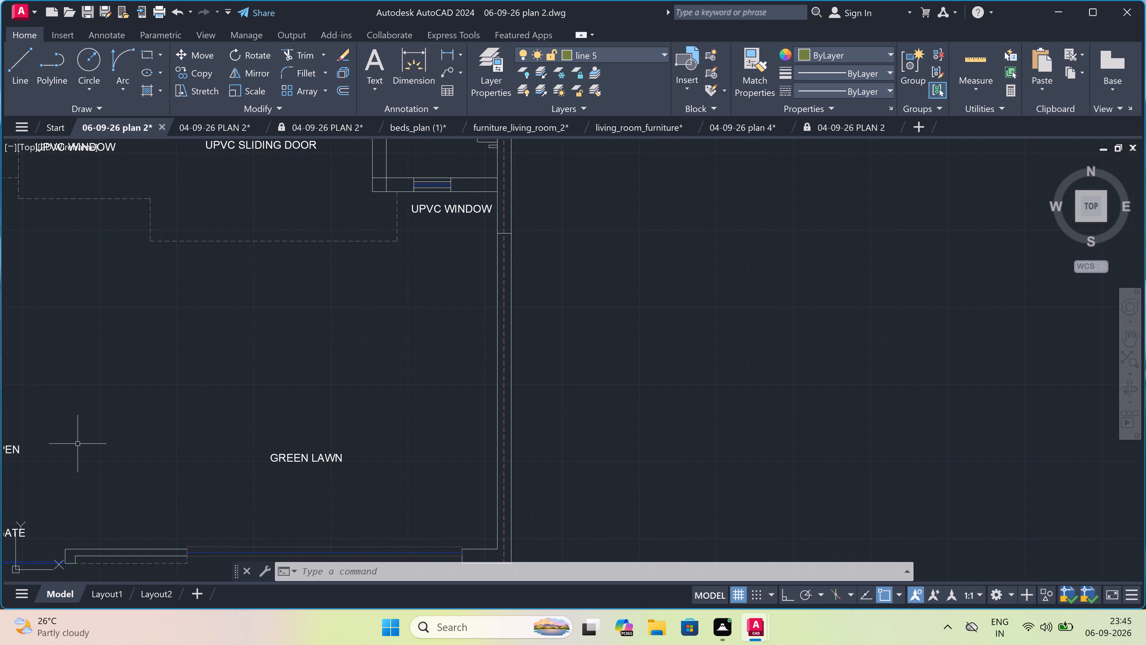
{"action": "type", "text": "rec"}
{"action": "key", "text": "space"}
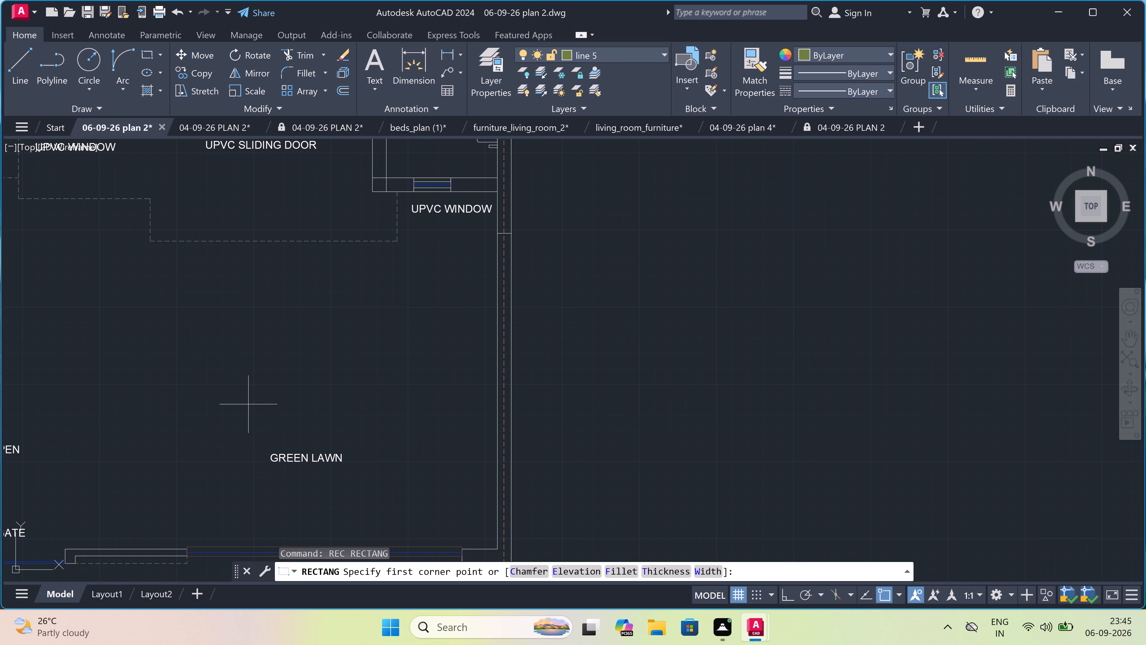
{"action": "left_click", "coordinate": [186, 377]}
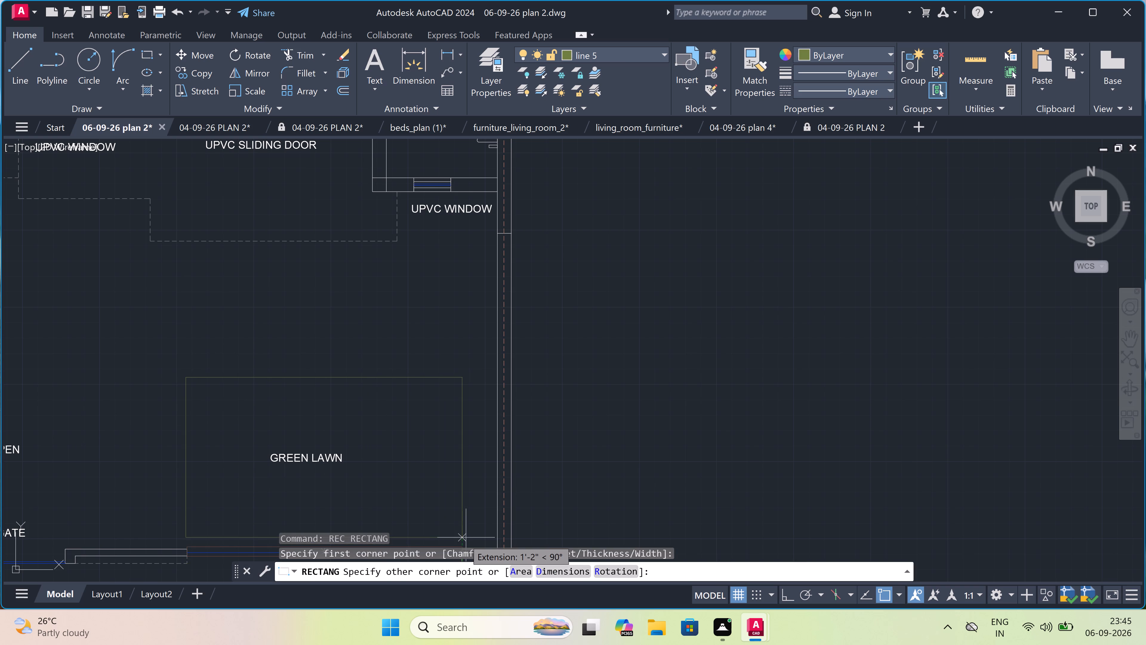
{"action": "scroll", "coordinate": [466, 537], "scroll_direction": "down", "scroll_amount": 2}
{"action": "scroll", "coordinate": [466, 535], "scroll_direction": "up", "scroll_amount": 1}
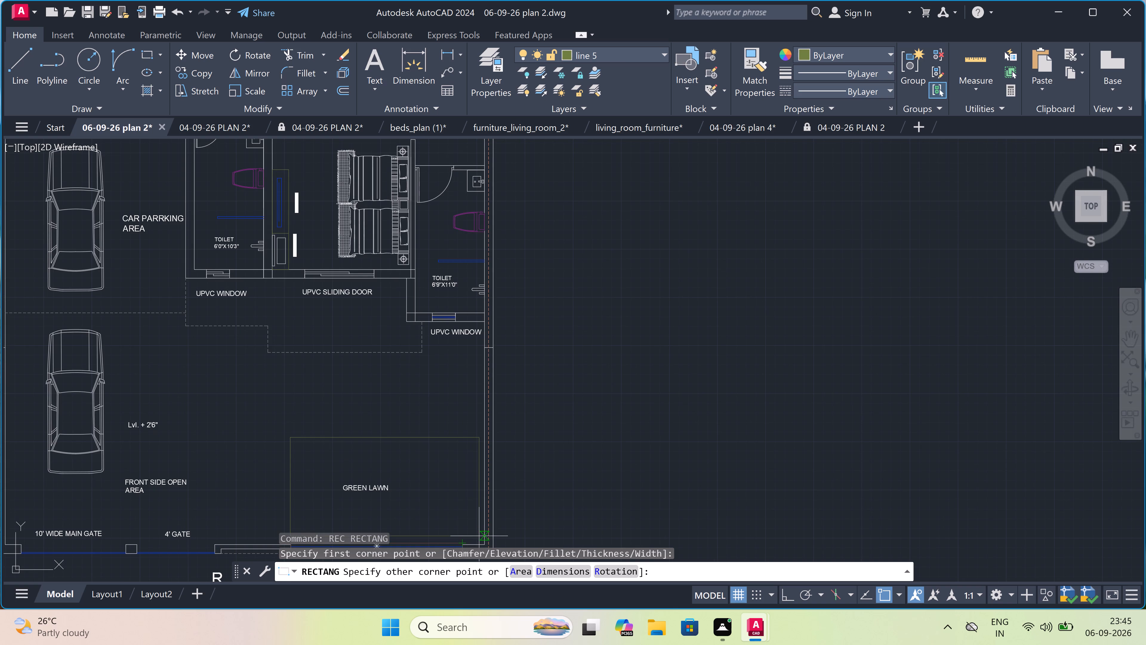
{"action": "double_click", "coordinate": [479, 536]}
{"action": "key", "text": "Escape"}
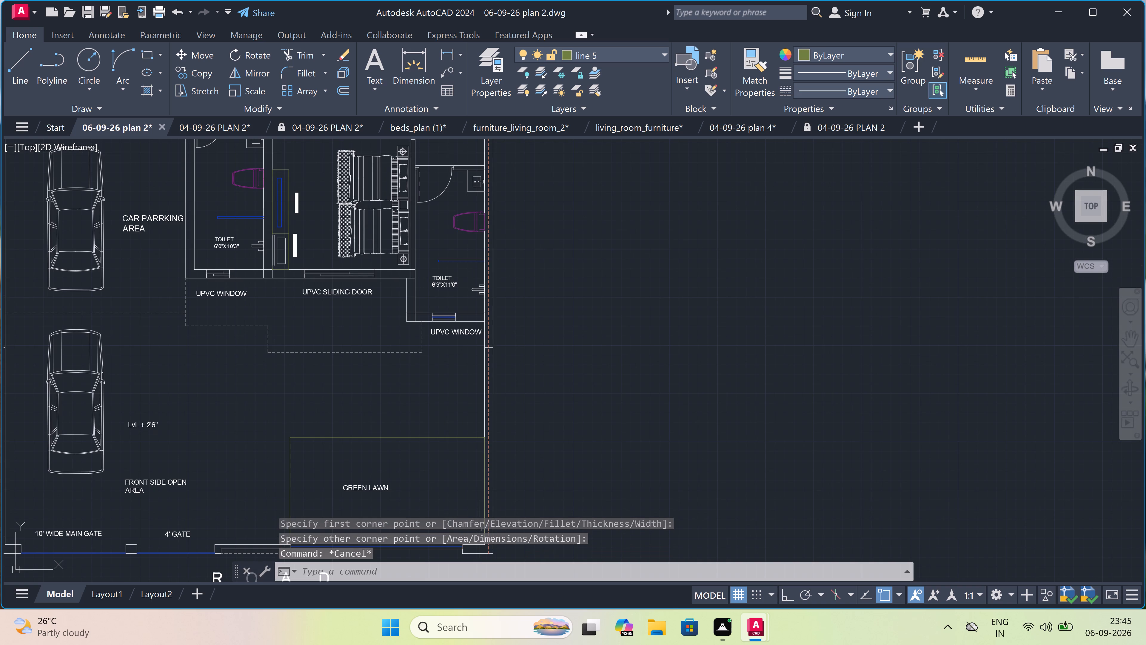
Examine the ground floor plan from the green lawn rectangle to the rear side open area.
{"action": "scroll", "coordinate": [478, 471], "scroll_direction": "down", "scroll_amount": 3}
{"action": "scroll", "coordinate": [479, 476], "scroll_direction": "up", "scroll_amount": 3}
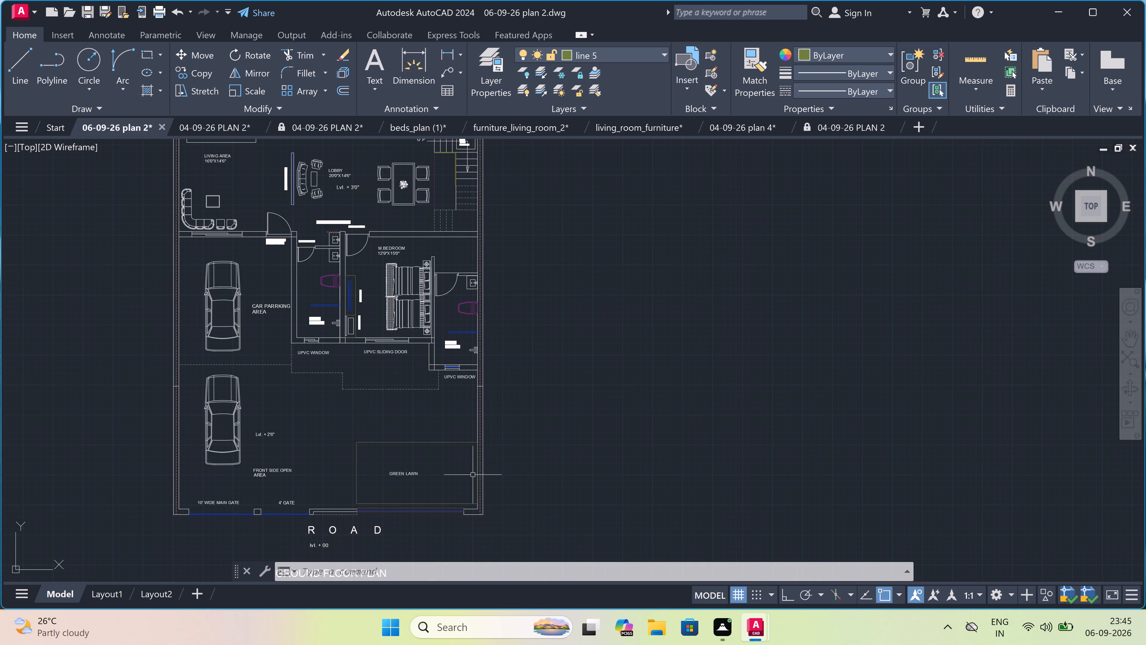
{"action": "scroll", "coordinate": [410, 430], "scroll_direction": "up", "scroll_amount": 1}
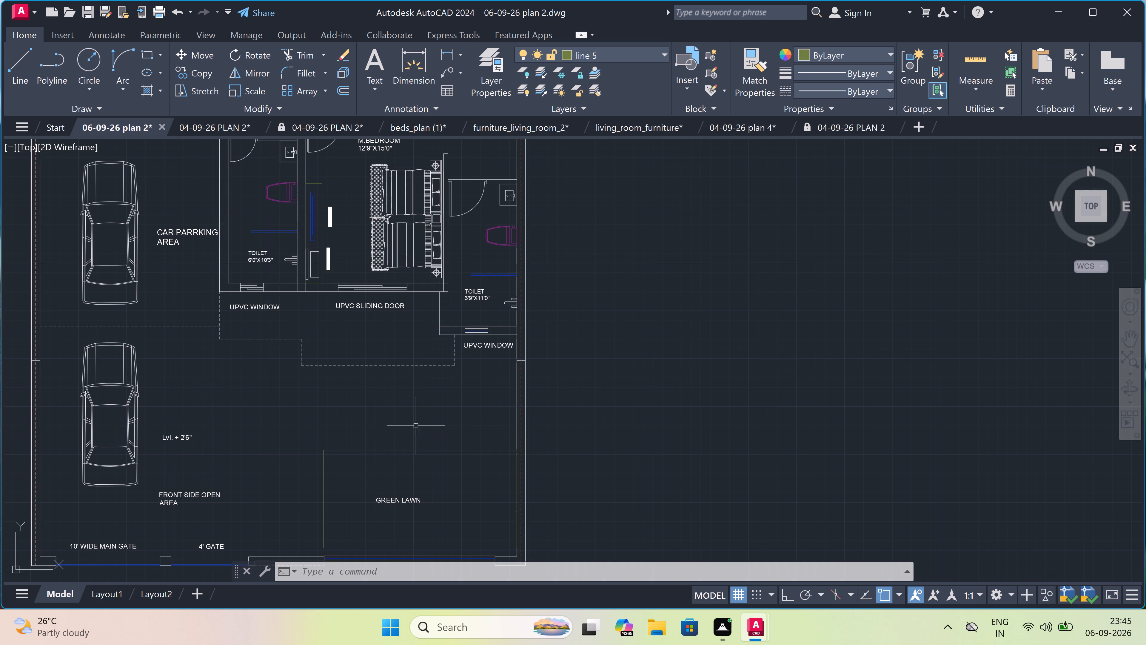
{"action": "scroll", "coordinate": [386, 419], "scroll_direction": "down", "scroll_amount": 2}
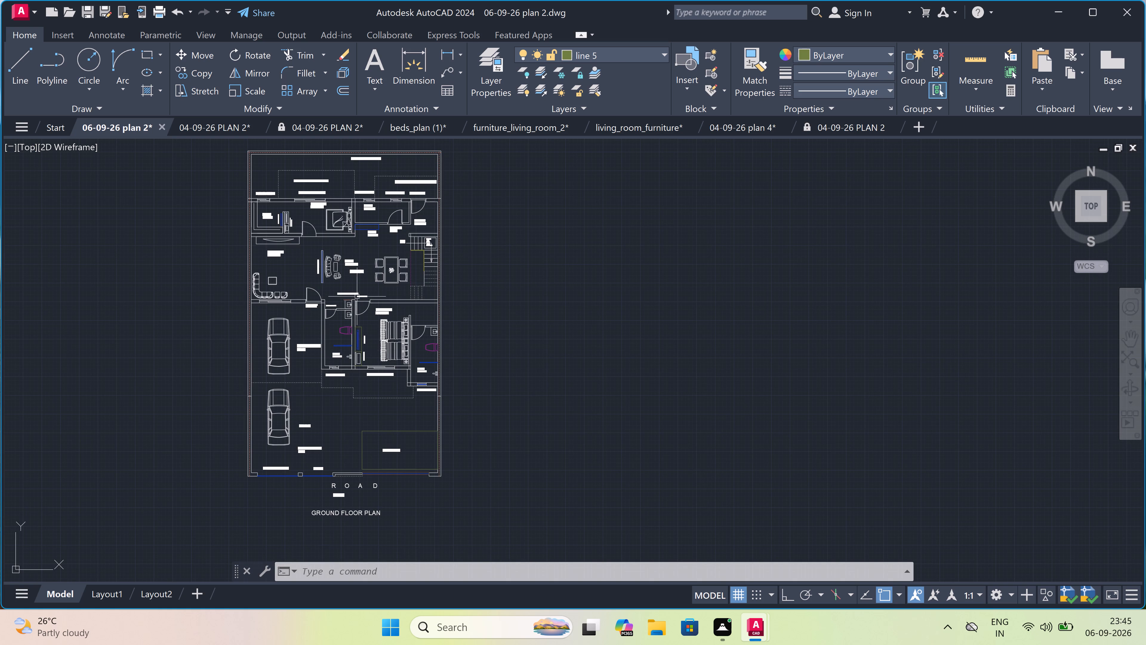
{"action": "scroll", "coordinate": [352, 282], "scroll_direction": "down", "scroll_amount": 3}
{"action": "scroll", "coordinate": [343, 253], "scroll_direction": "up", "scroll_amount": 5}
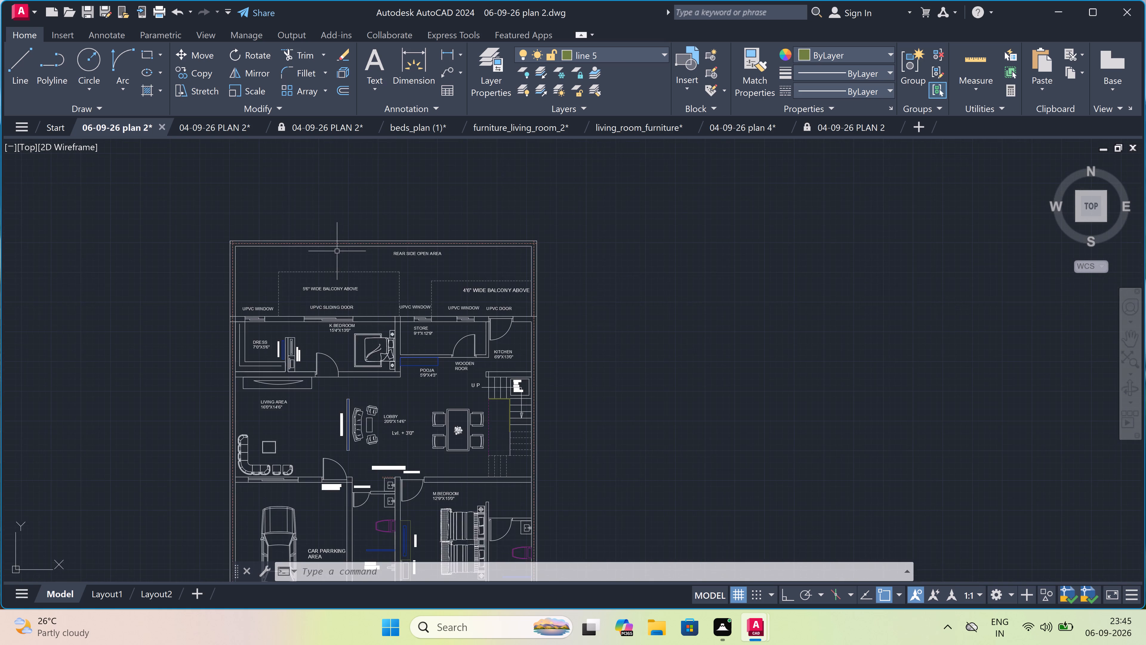
{"action": "scroll", "coordinate": [337, 251], "scroll_direction": "up", "scroll_amount": 2}
{"action": "scroll", "coordinate": [335, 252], "scroll_direction": "down", "scroll_amount": 2}
{"action": "scroll", "coordinate": [335, 251], "scroll_direction": "up", "scroll_amount": 1}
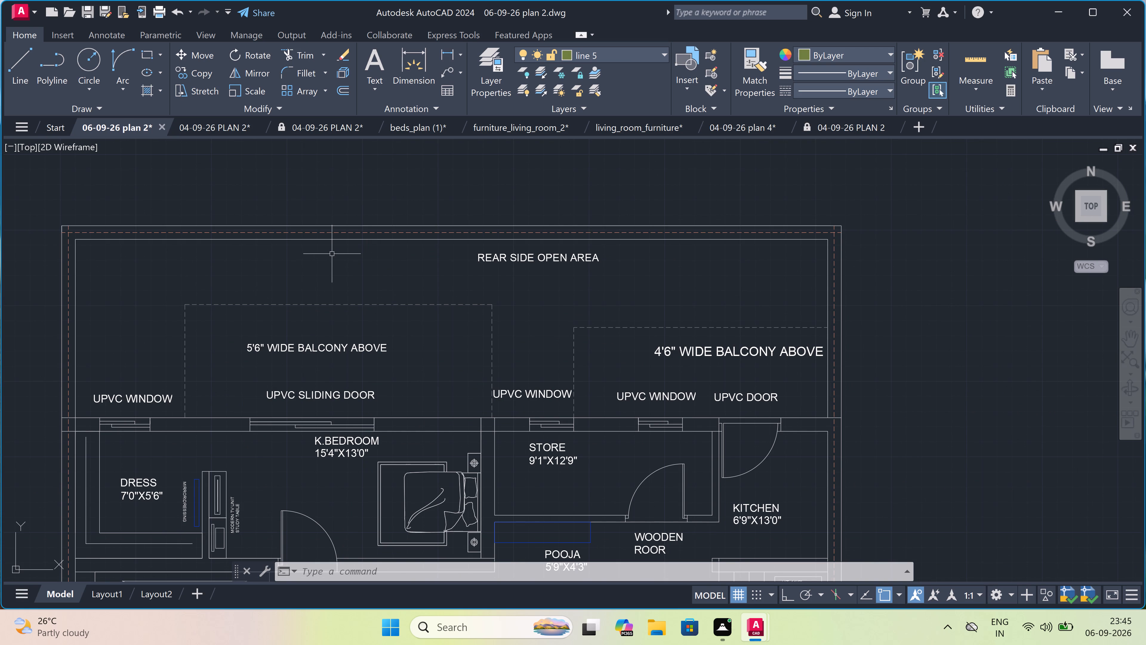
{"action": "scroll", "coordinate": [332, 255], "scroll_direction": "down", "scroll_amount": 2}
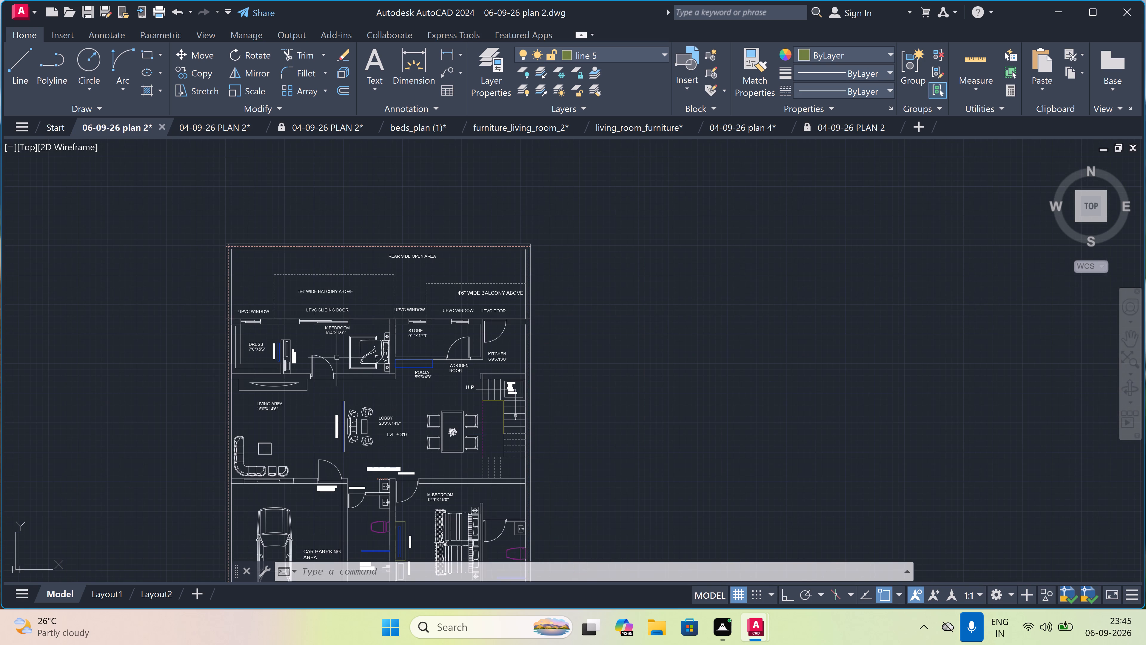
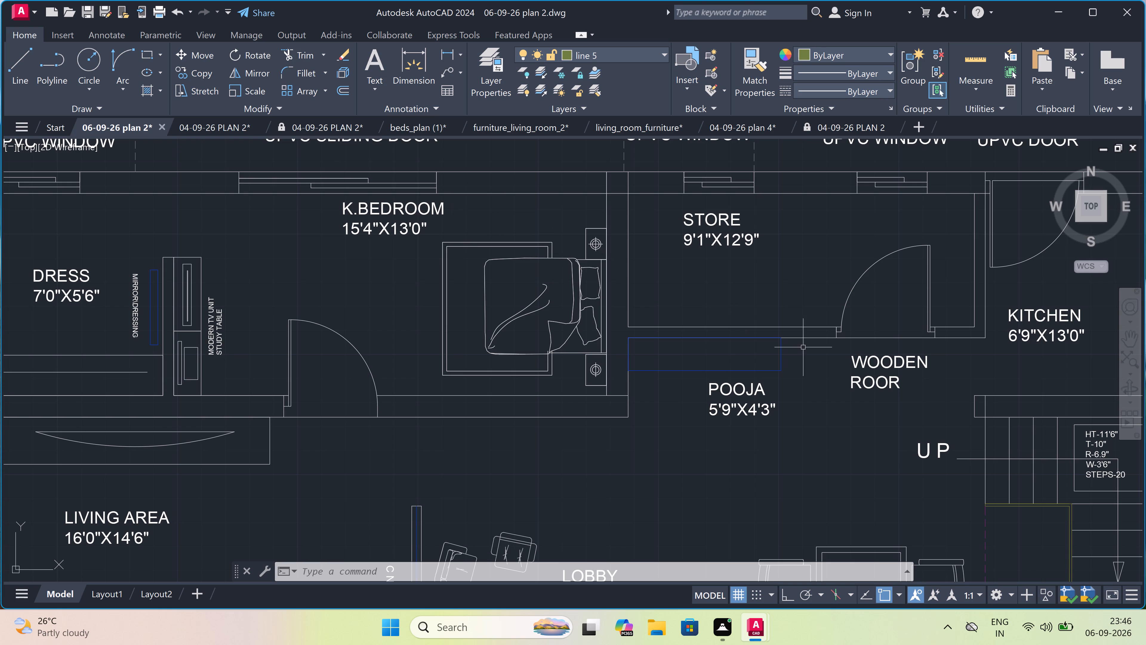
Move the WOODEN ROOR label from below the store door to just below the K.BEDROOM door.
{"action": "left_click", "coordinate": [877, 366]}
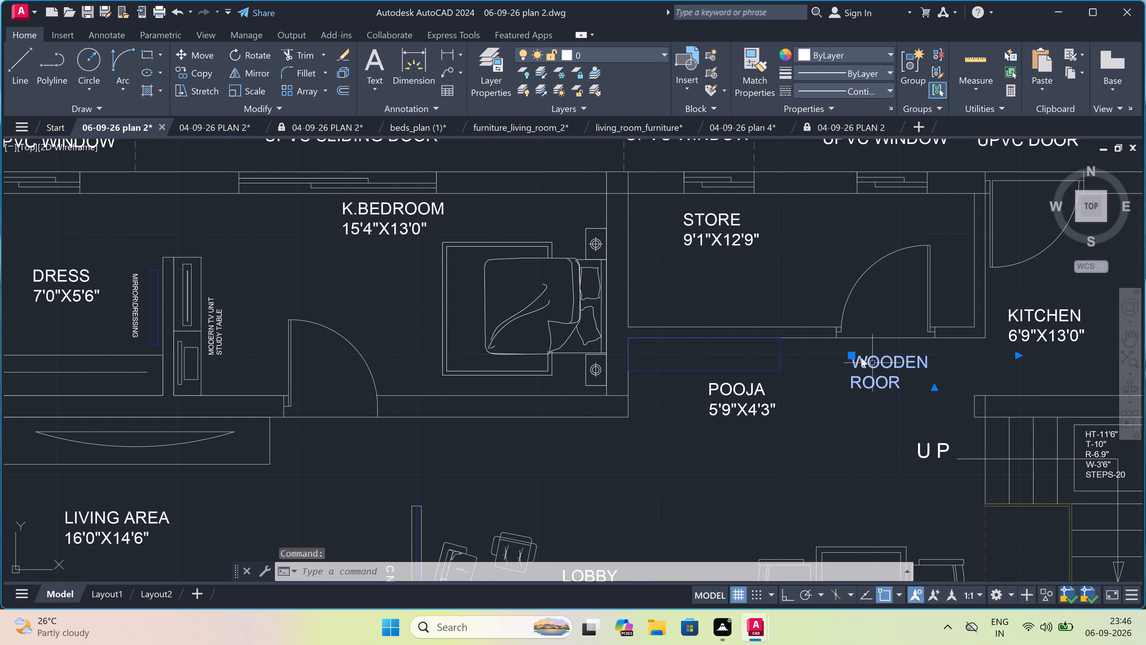
{"action": "left_click", "coordinate": [198, 48]}
{"action": "left_click", "coordinate": [873, 362]}
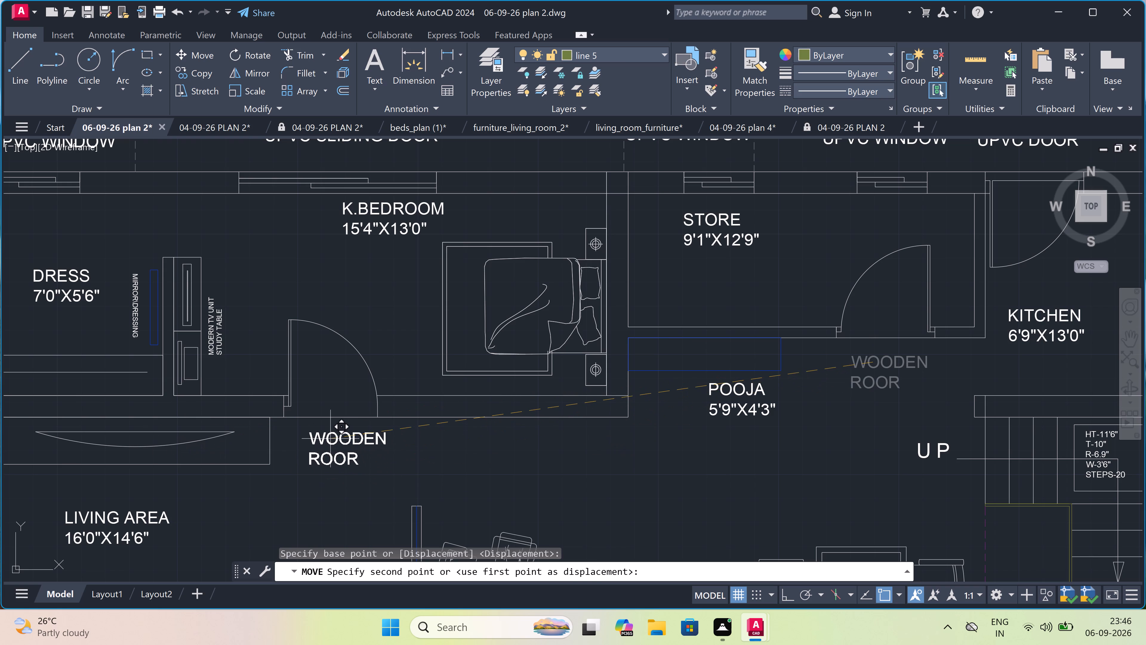
{"action": "left_click", "coordinate": [330, 439]}
{"action": "key", "text": "Escape"}
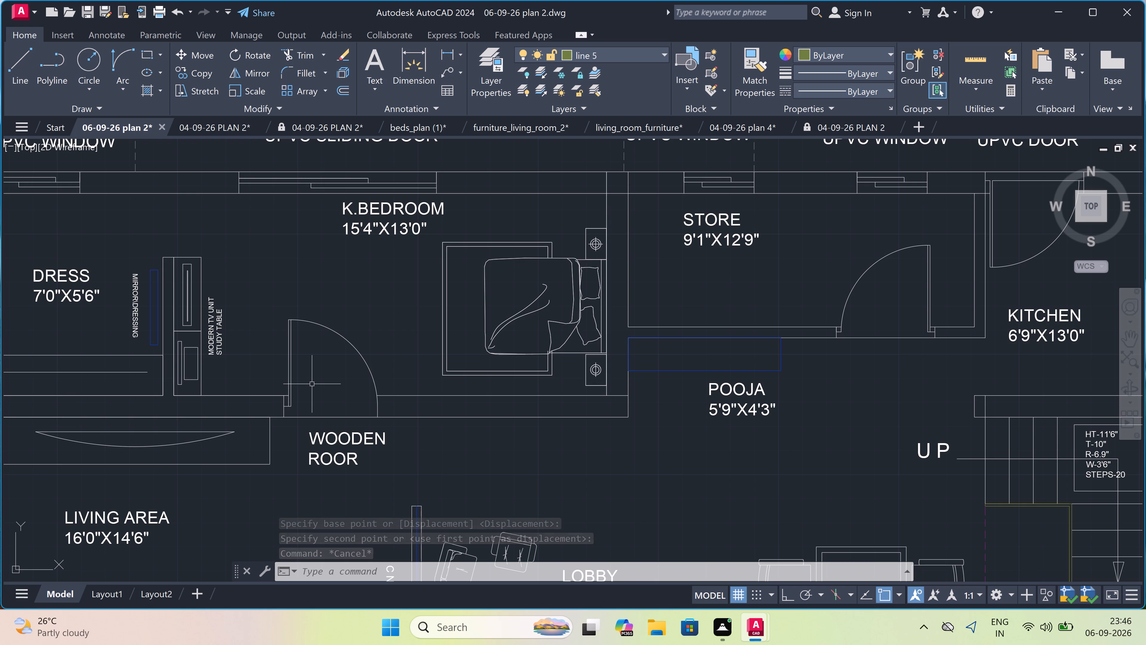
Copy the WOODEN ROOR label from below the K.BEDROOM door to just below the store door, beside POOJA.
{"action": "scroll", "coordinate": [309, 381], "scroll_direction": "down", "scroll_amount": 4}
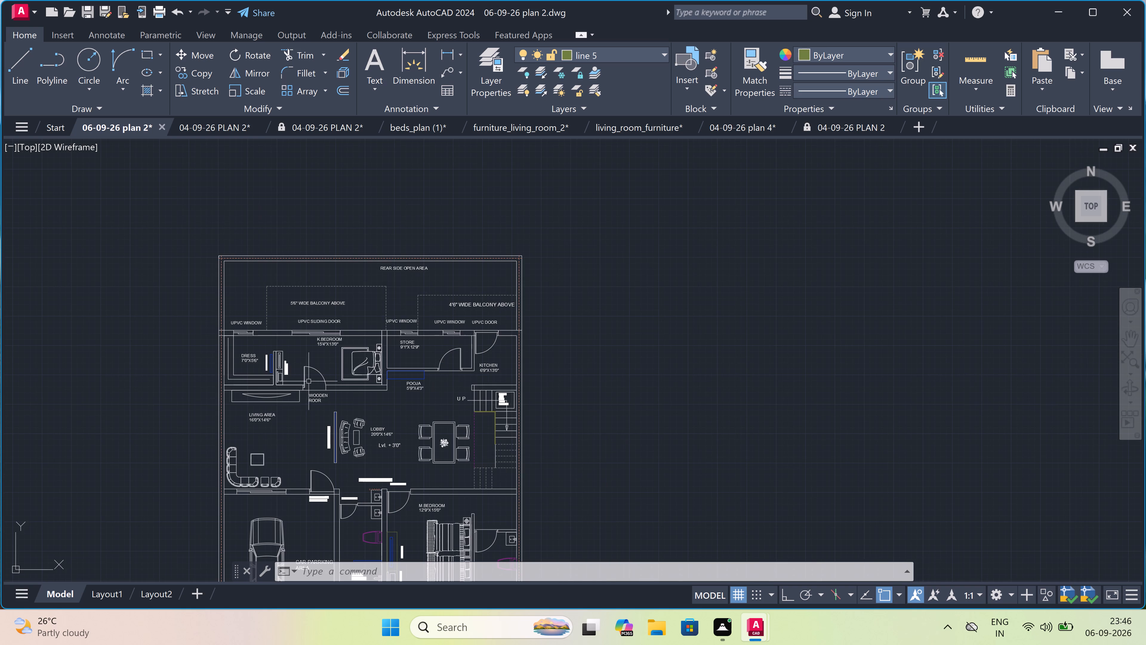
{"action": "scroll", "coordinate": [463, 360], "scroll_direction": "up", "scroll_amount": 2}
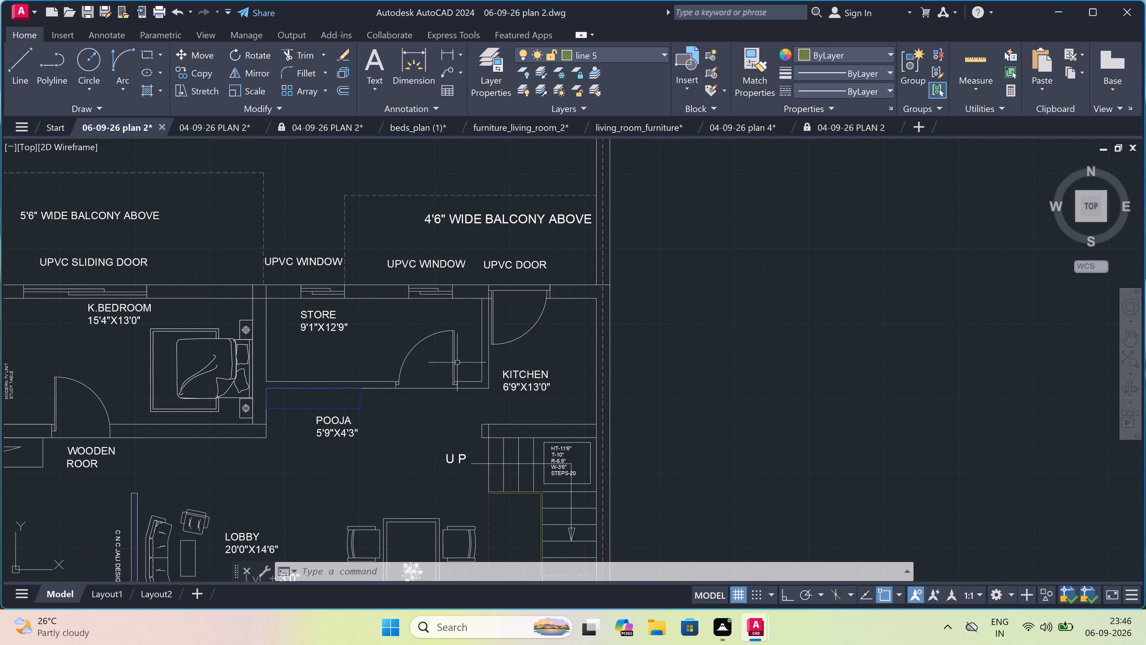
{"action": "left_click", "coordinate": [84, 446]}
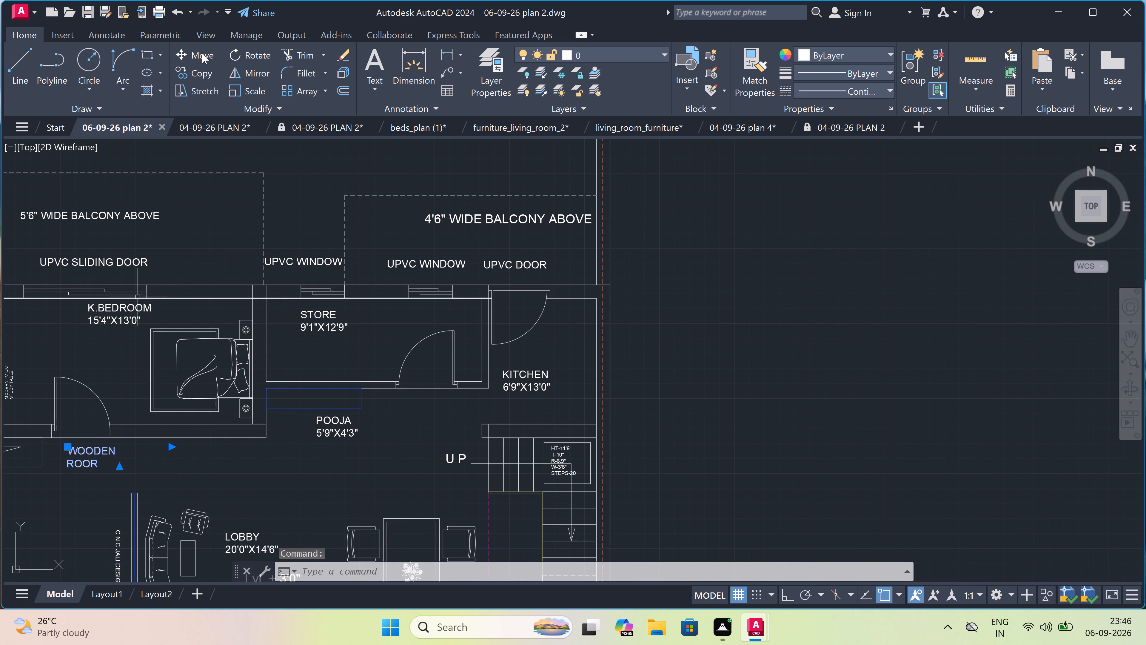
{"action": "left_click_drag", "start_coordinate": [200, 71], "coordinate": [203, 70]}
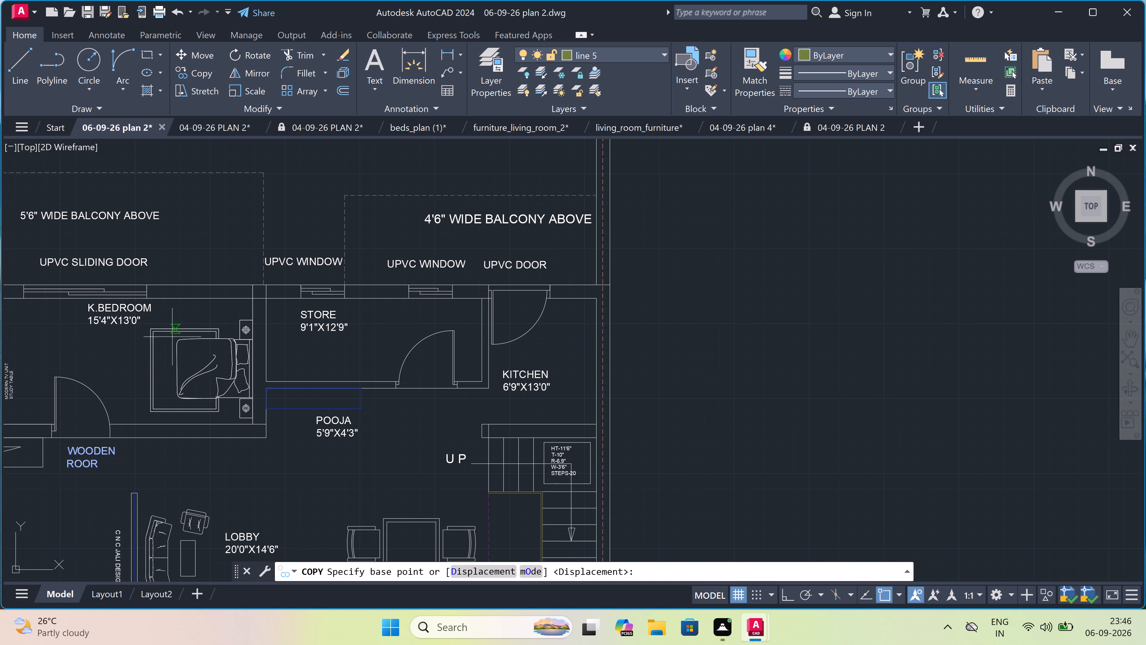
{"action": "left_click", "coordinate": [75, 453]}
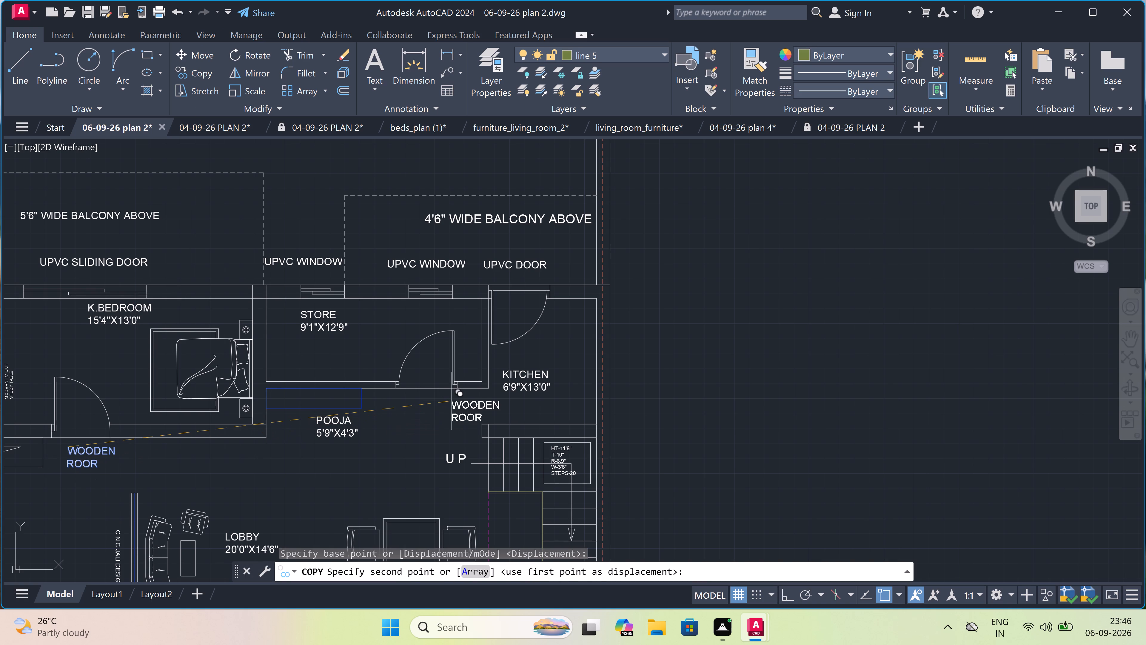
{"action": "left_click", "coordinate": [397, 399]}
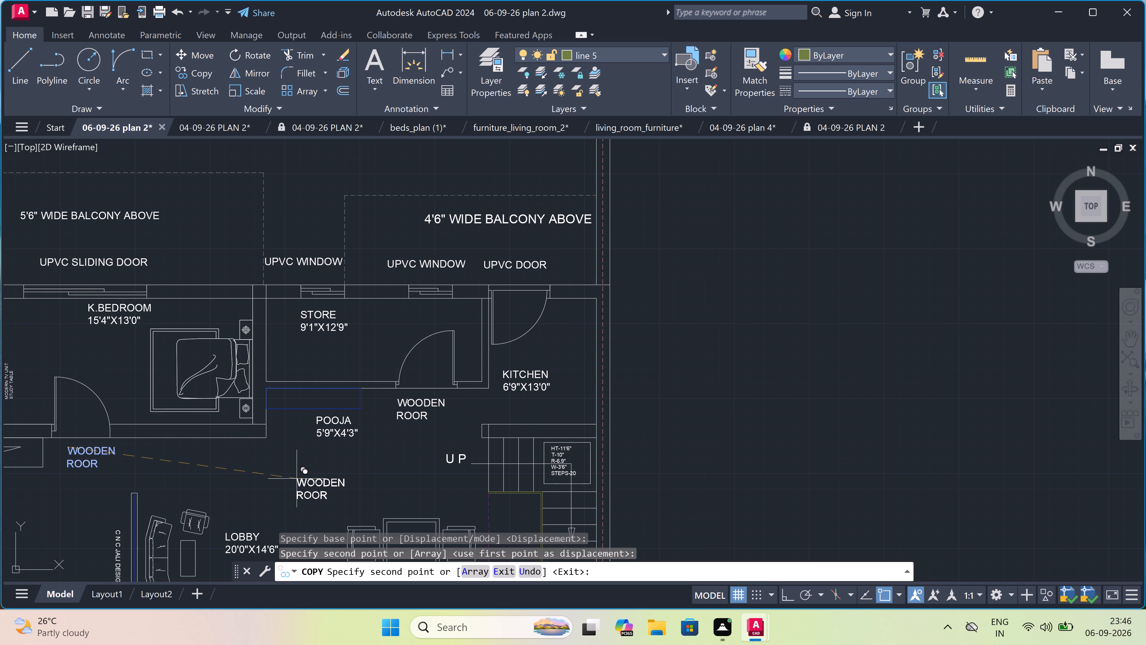
{"action": "key", "text": "Escape"}
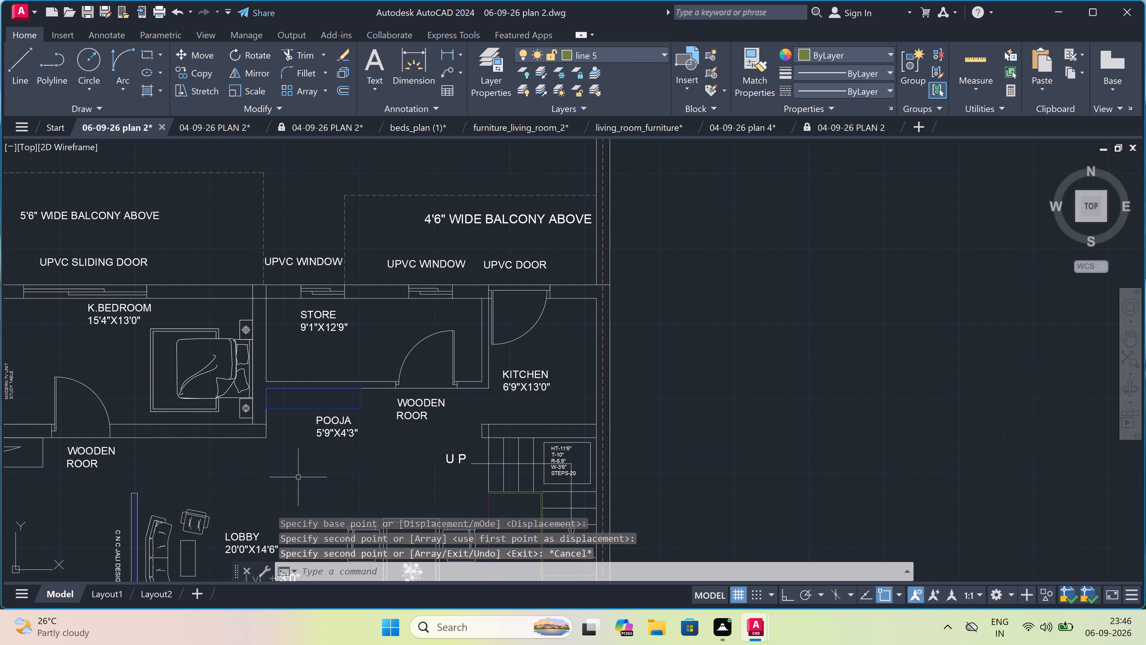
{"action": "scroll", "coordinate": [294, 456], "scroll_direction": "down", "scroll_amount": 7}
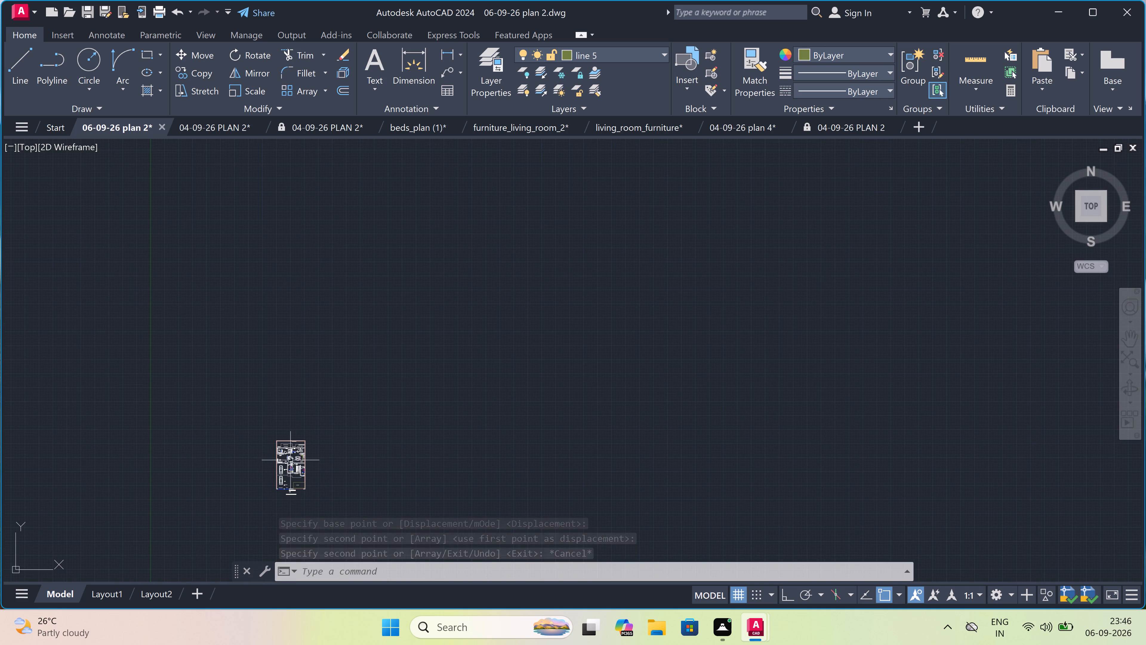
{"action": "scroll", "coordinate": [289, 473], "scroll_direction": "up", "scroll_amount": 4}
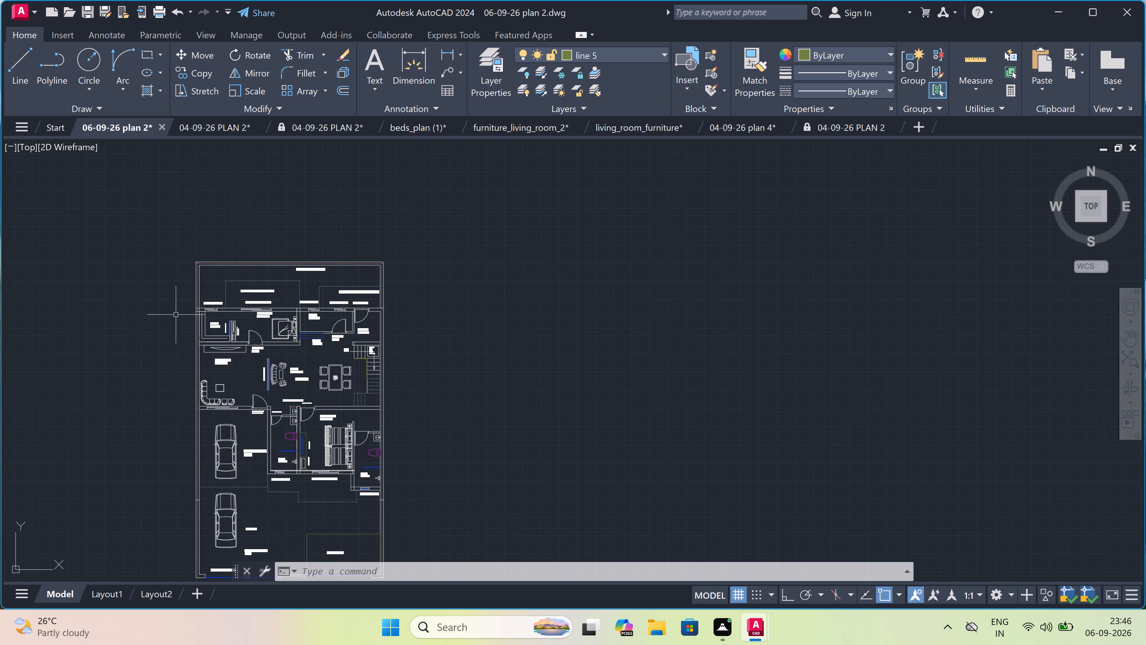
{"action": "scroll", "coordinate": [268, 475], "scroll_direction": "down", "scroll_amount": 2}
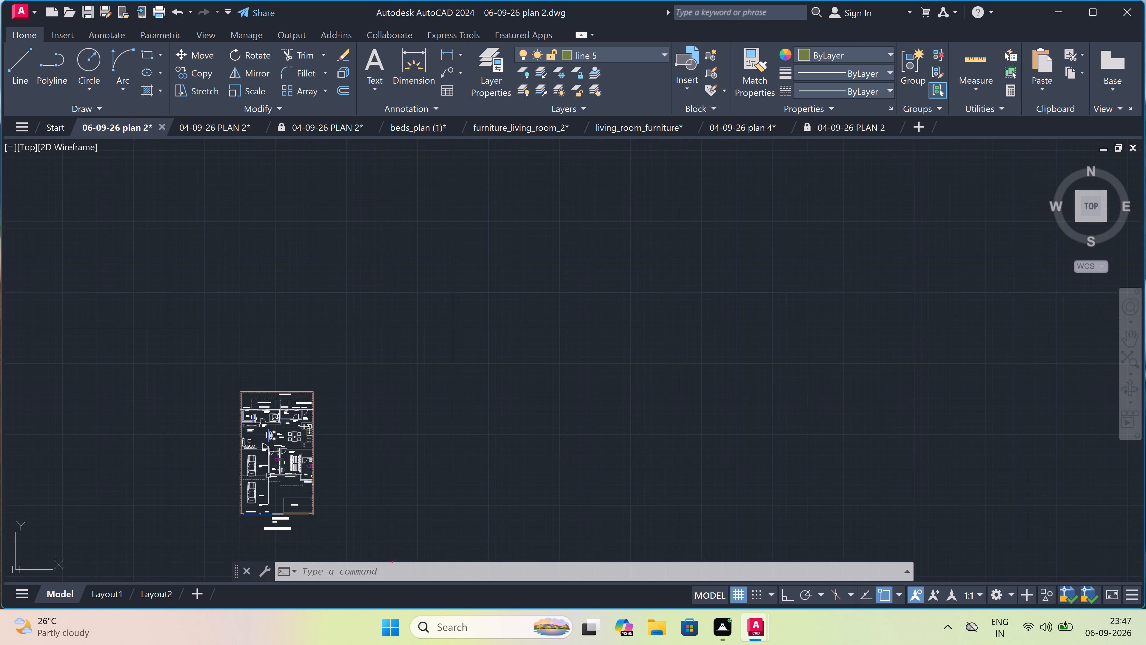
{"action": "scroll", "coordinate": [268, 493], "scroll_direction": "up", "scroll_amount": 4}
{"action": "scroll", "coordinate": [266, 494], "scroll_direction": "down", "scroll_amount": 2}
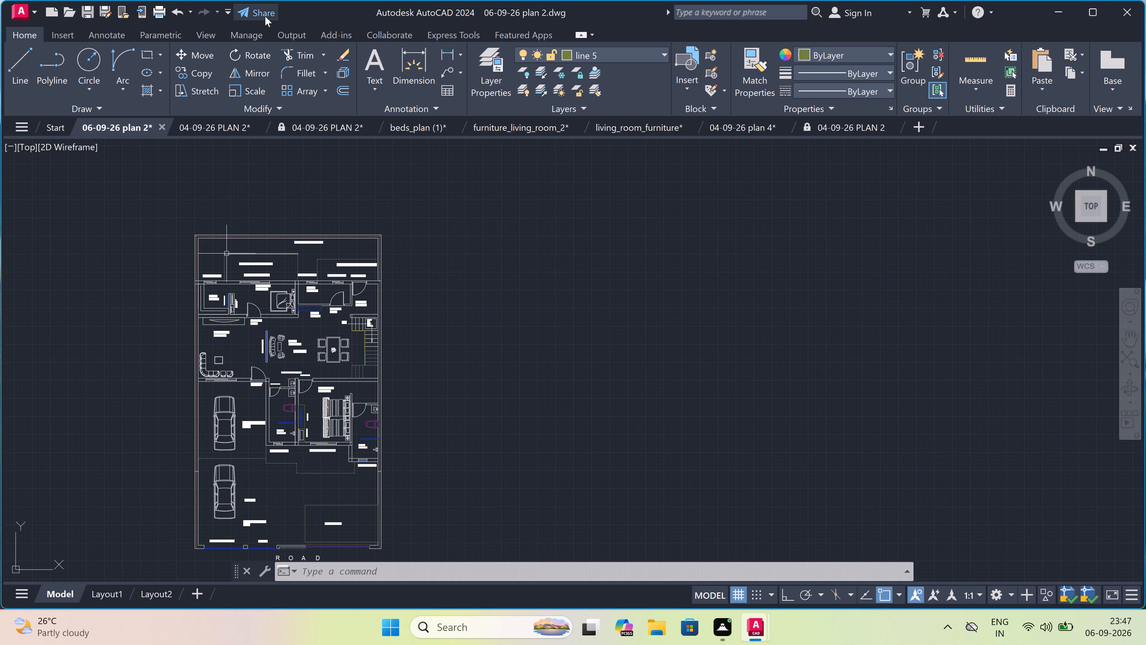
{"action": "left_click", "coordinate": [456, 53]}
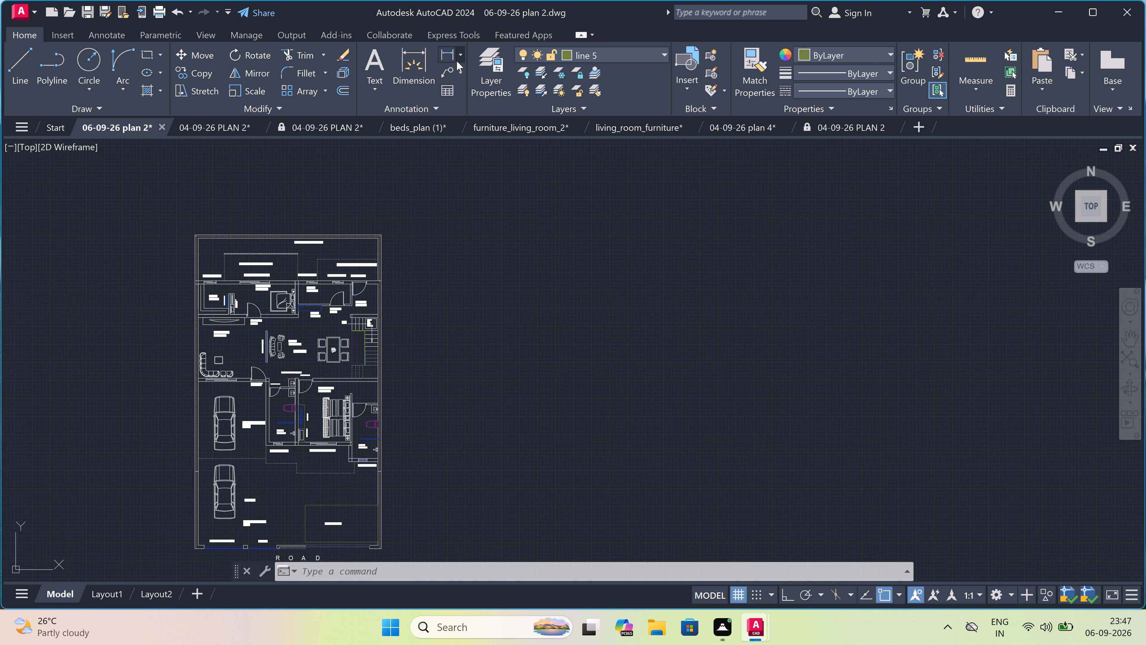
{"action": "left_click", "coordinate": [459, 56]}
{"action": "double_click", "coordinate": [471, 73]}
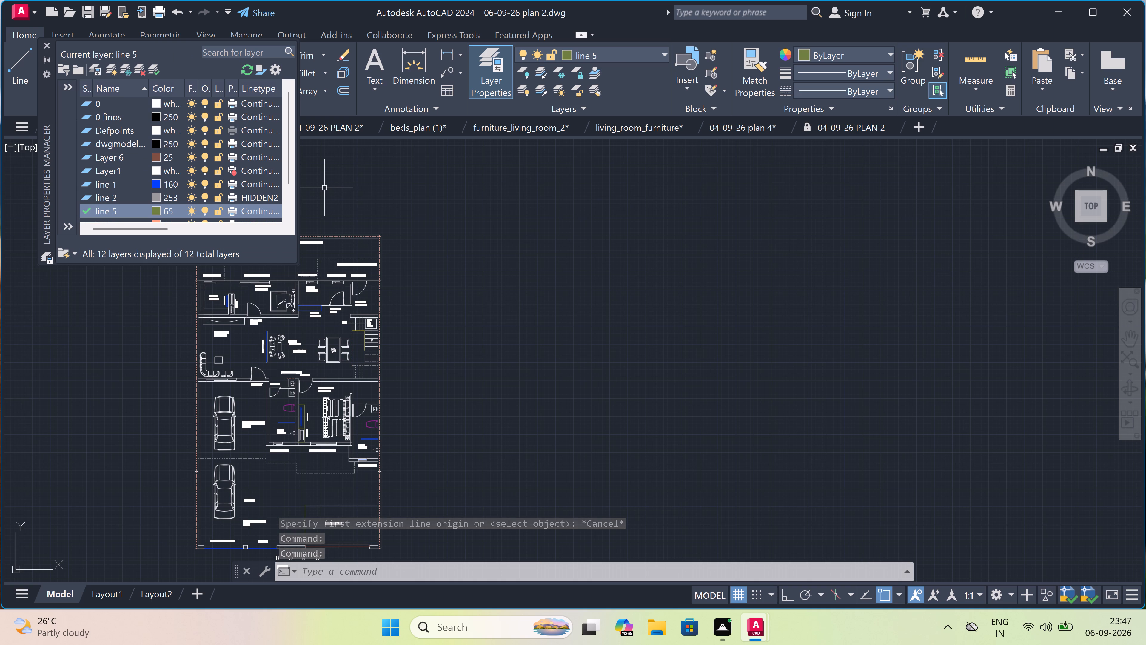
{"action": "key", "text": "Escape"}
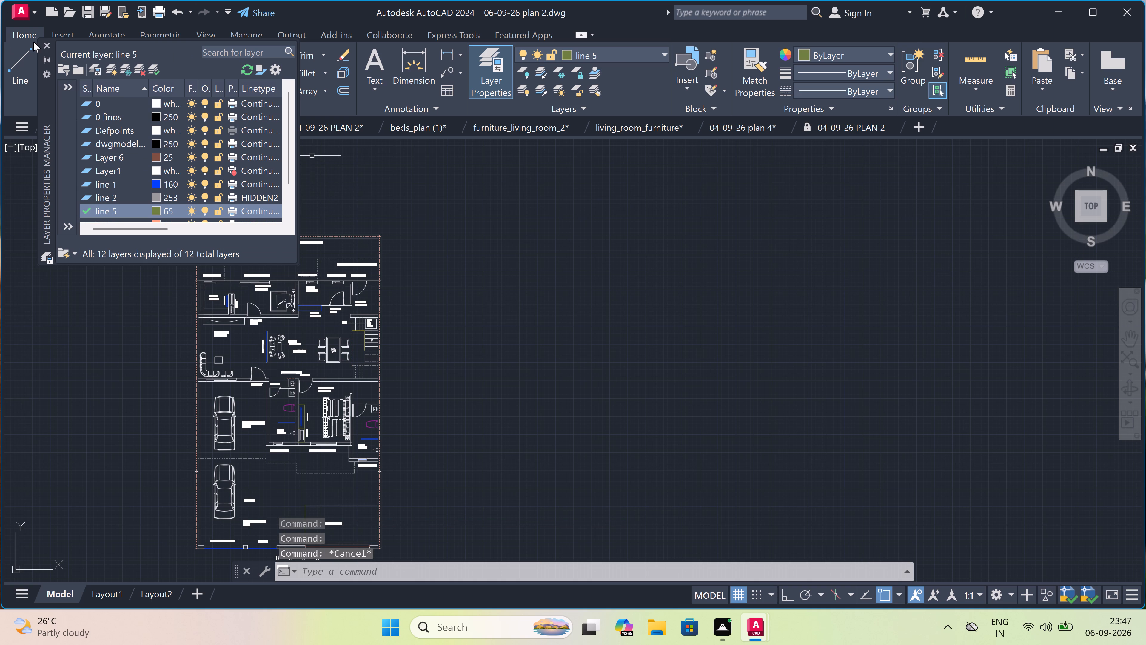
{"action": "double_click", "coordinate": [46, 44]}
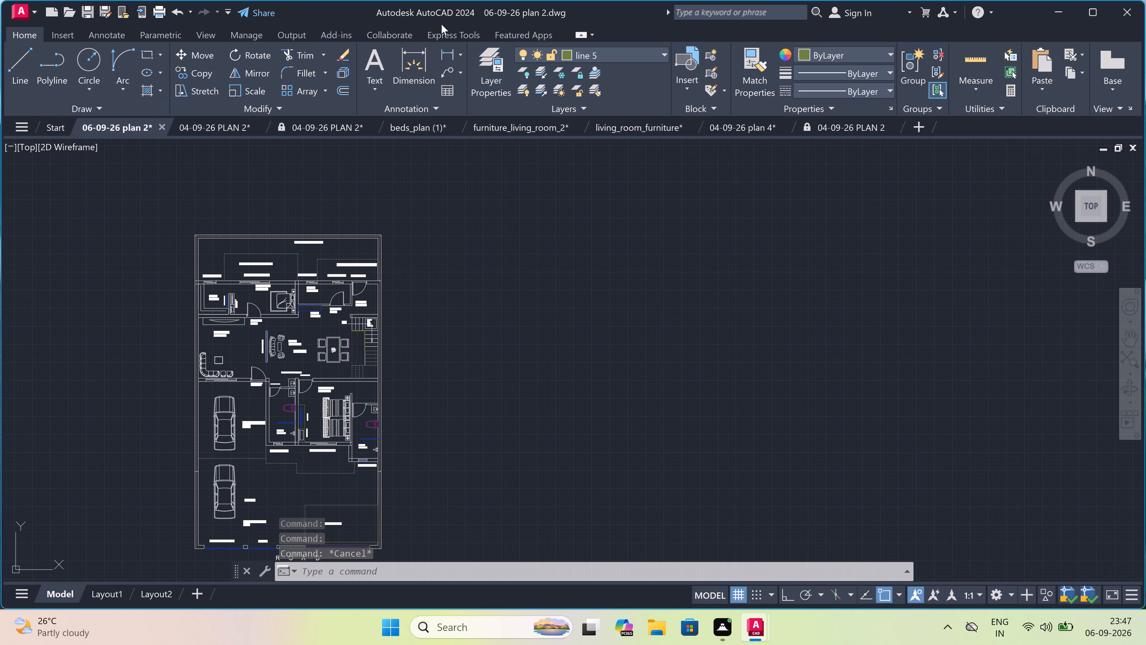
Start a linear dimension near the plan's rear boundary corner and make layer 0 current for it.
{"action": "double_click", "coordinate": [462, 52]}
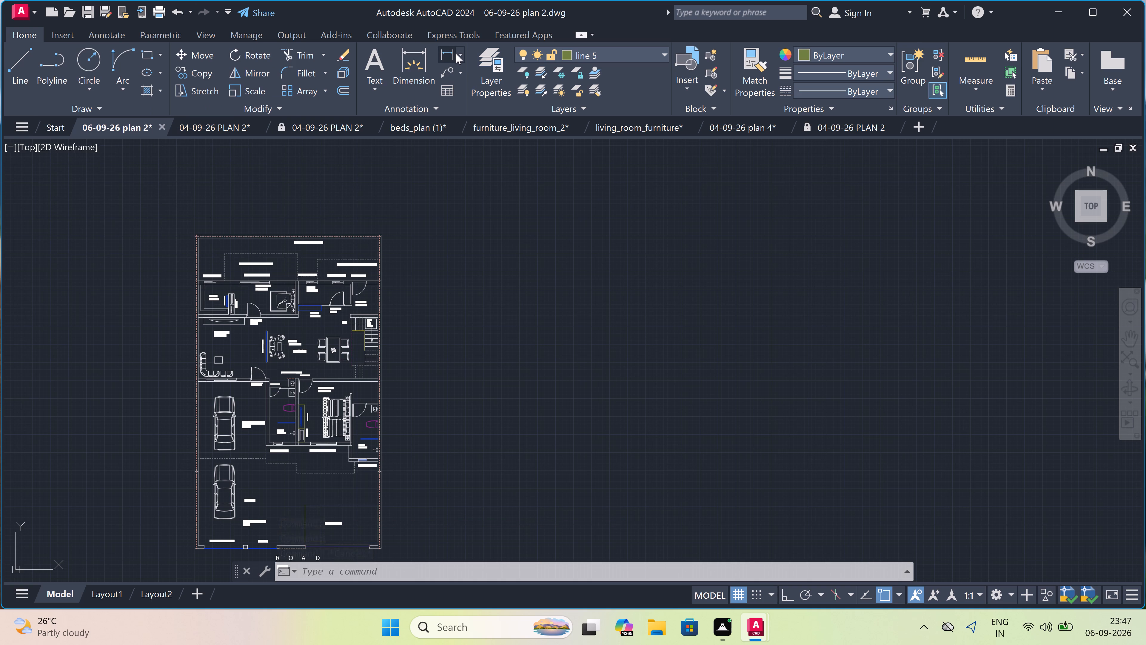
{"action": "left_click_drag", "start_coordinate": [456, 53], "coordinate": [455, 49]}
{"action": "triple_click", "coordinate": [458, 54]}
{"action": "double_click", "coordinate": [459, 54]}
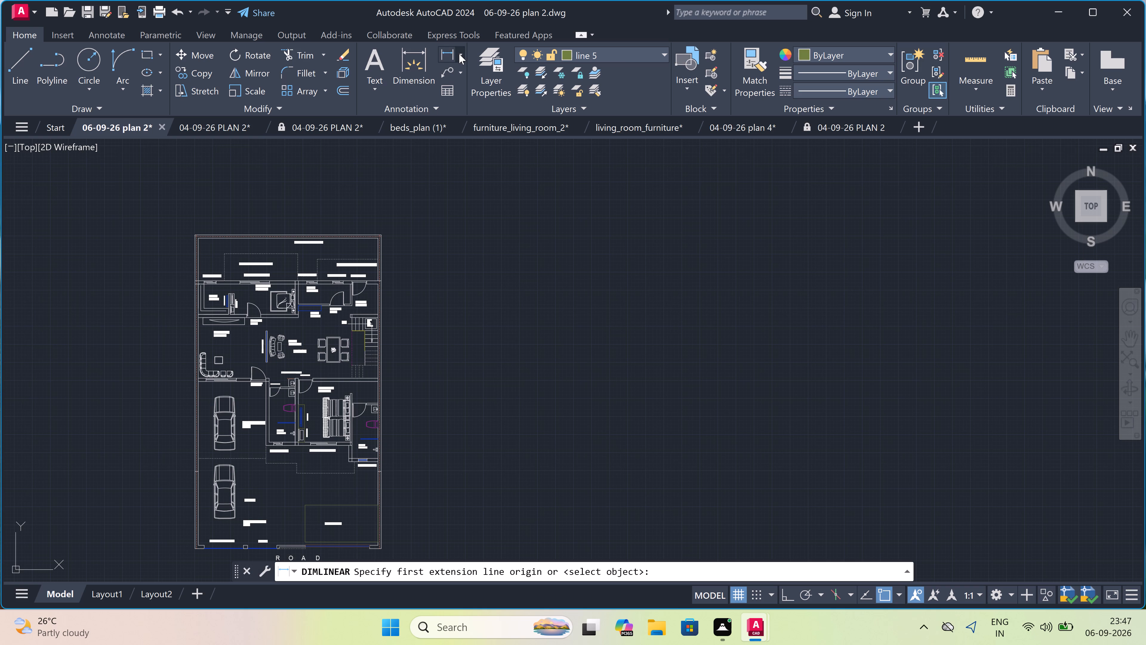
{"action": "left_click", "coordinate": [468, 73]}
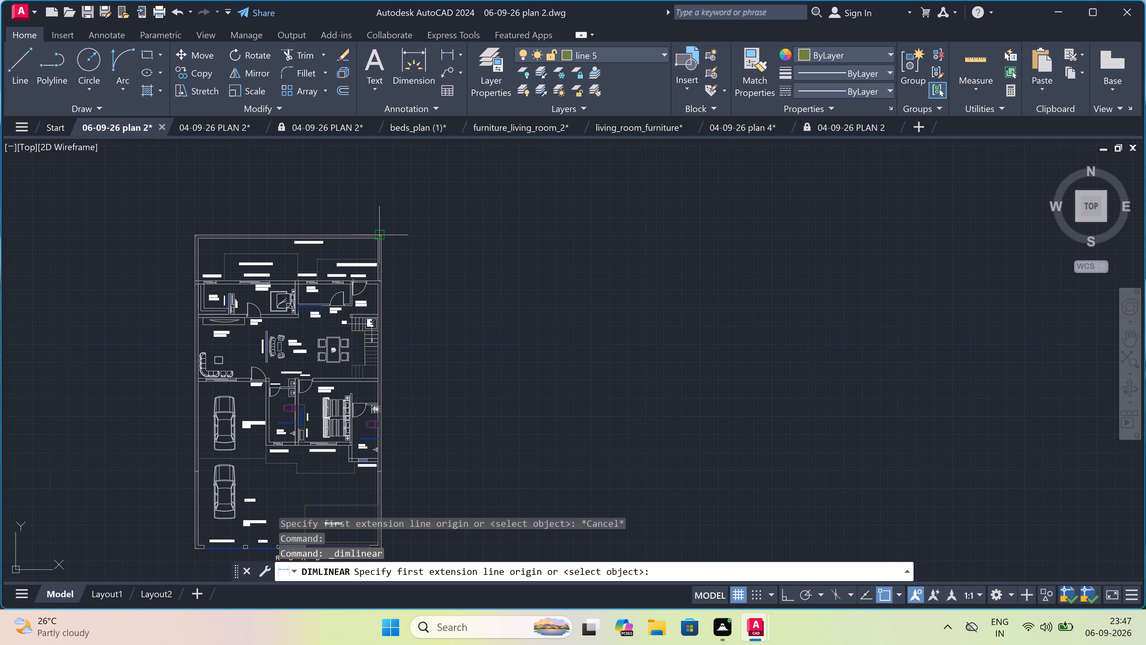
{"action": "scroll", "coordinate": [388, 237], "scroll_direction": "up", "scroll_amount": 4}
{"action": "scroll", "coordinate": [342, 236], "scroll_direction": "up", "scroll_amount": 1}
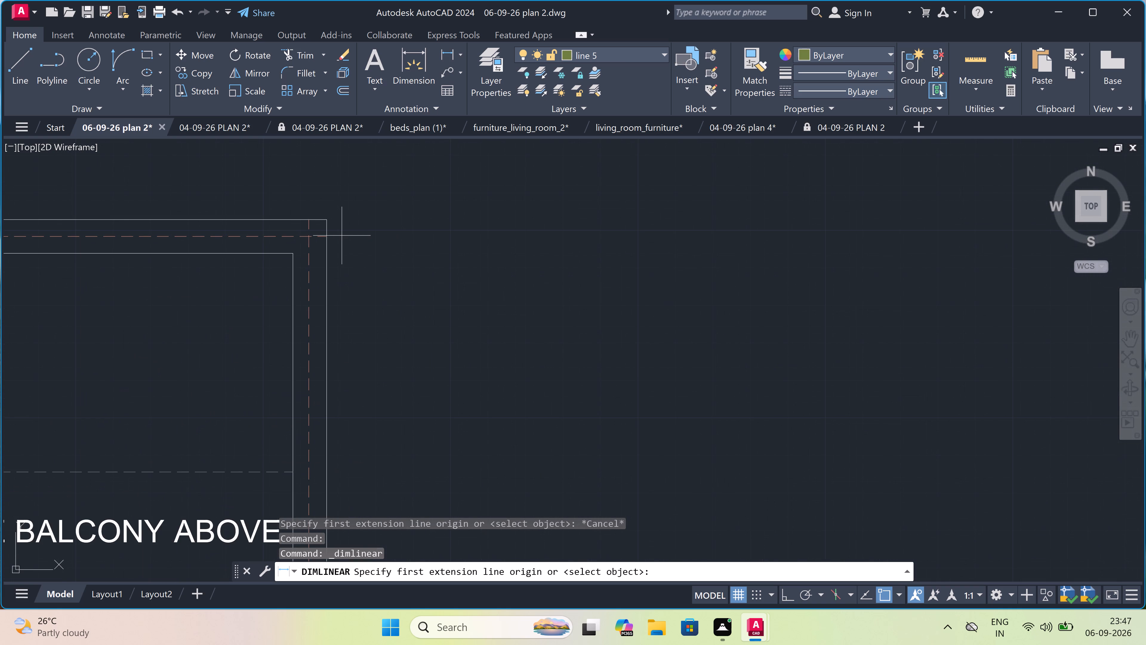
{"action": "left_click", "coordinate": [575, 48]}
{"action": "left_click_drag", "start_coordinate": [578, 68], "coordinate": [573, 57]}
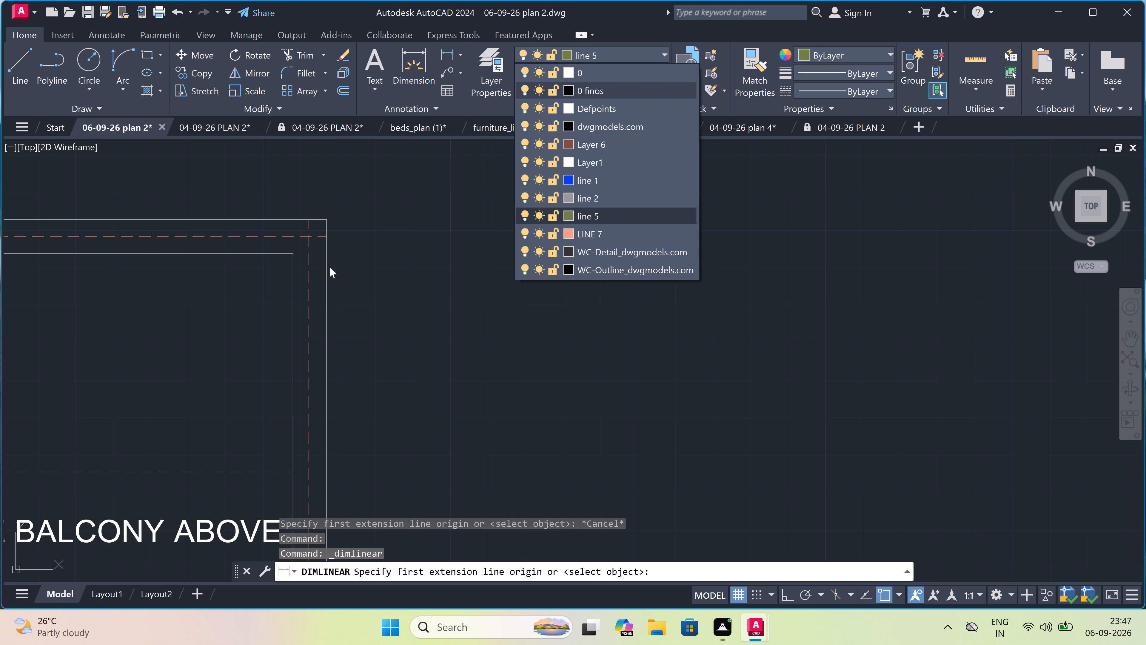
{"action": "left_click", "coordinate": [561, 69]}
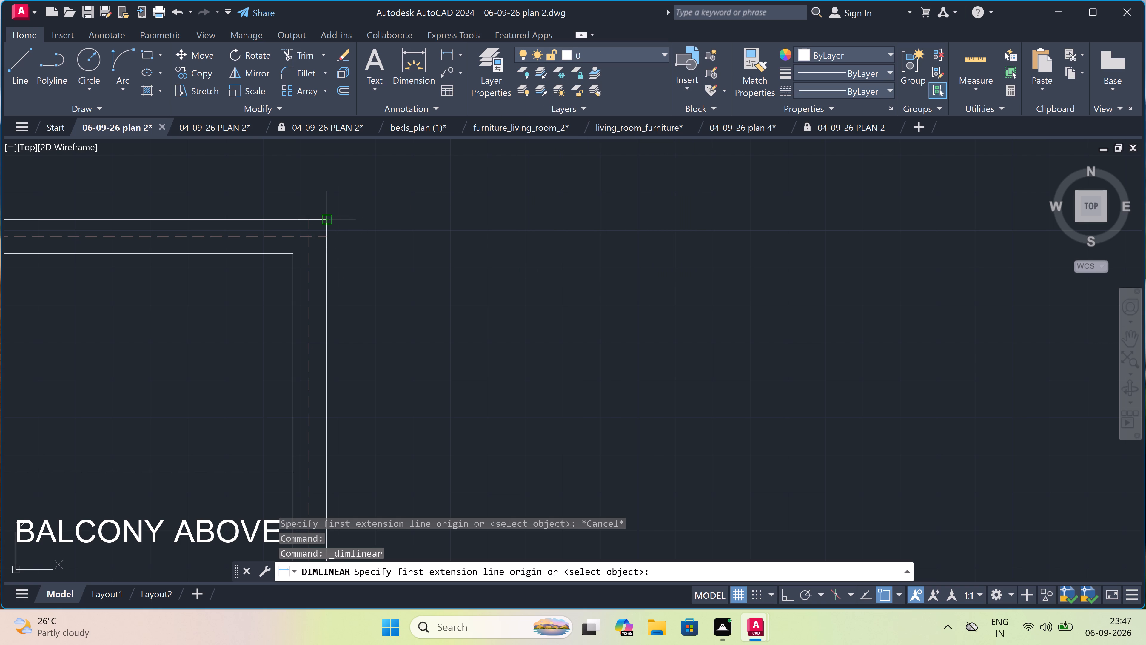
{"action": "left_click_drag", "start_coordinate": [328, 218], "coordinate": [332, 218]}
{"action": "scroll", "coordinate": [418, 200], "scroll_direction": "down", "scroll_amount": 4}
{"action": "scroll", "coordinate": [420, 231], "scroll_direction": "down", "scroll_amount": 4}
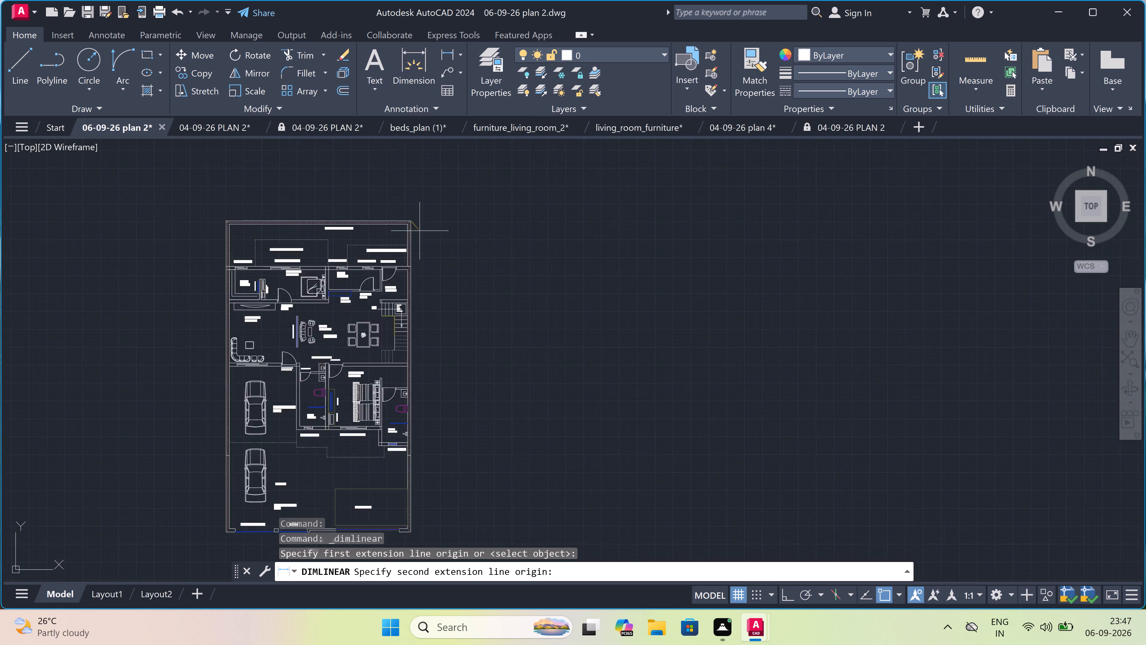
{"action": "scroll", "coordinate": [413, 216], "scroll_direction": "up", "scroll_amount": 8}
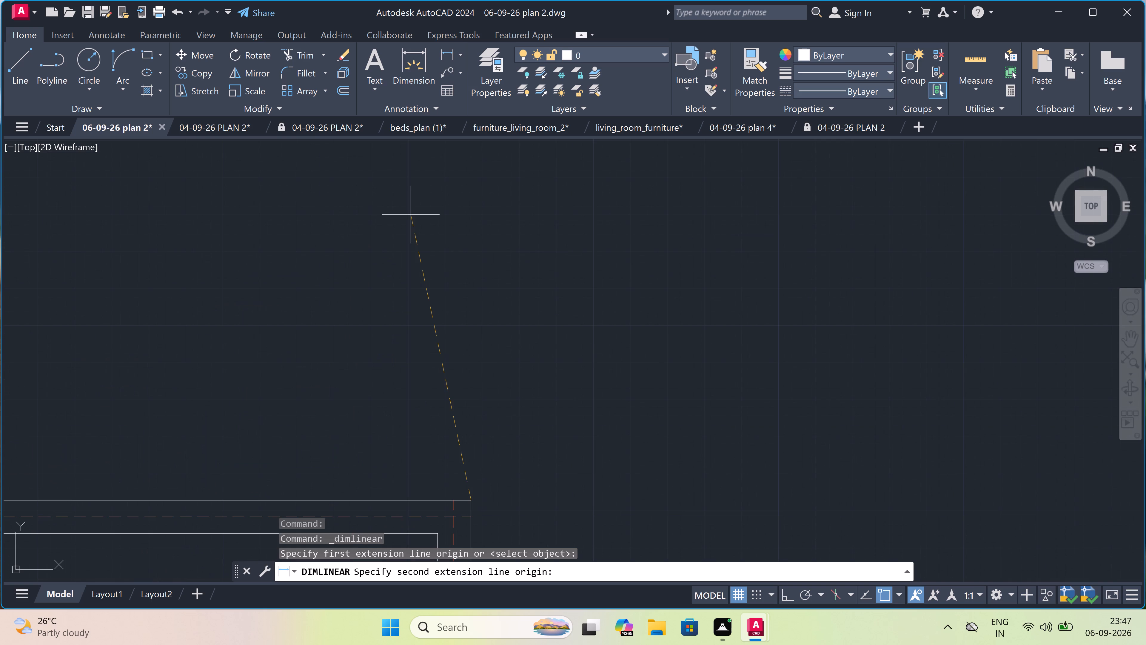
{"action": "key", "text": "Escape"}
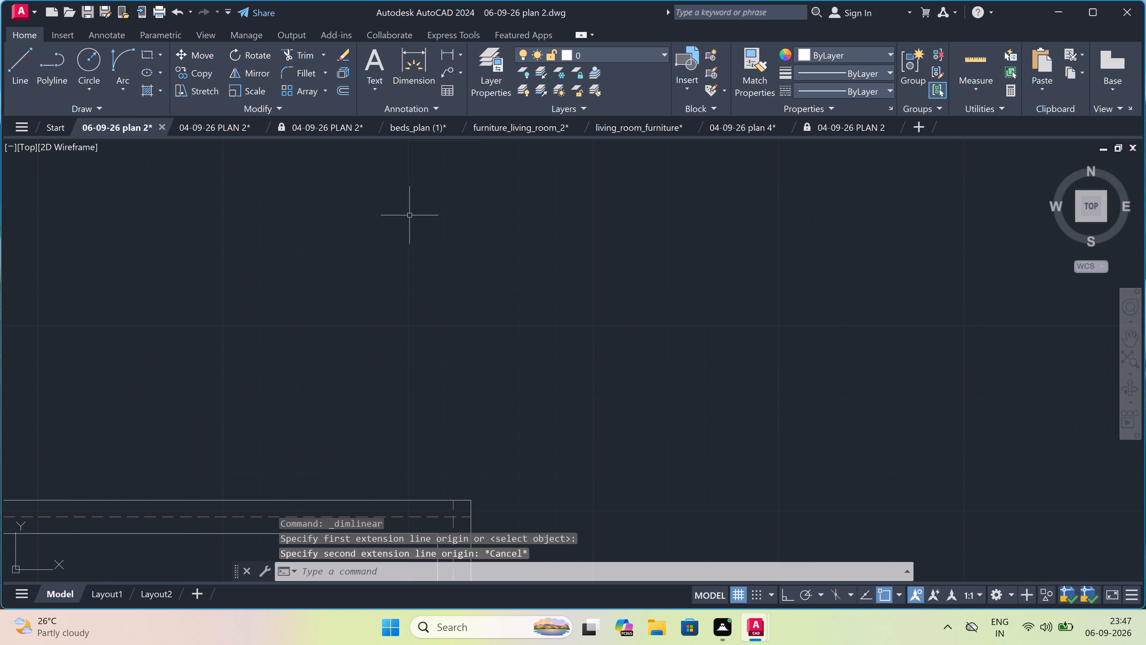
Add a vertical linear dimension outside the plot's east wall, from the rear wall's dashed centreline to the front outer corner by the green lawn.
{"action": "key", "text": "space"}
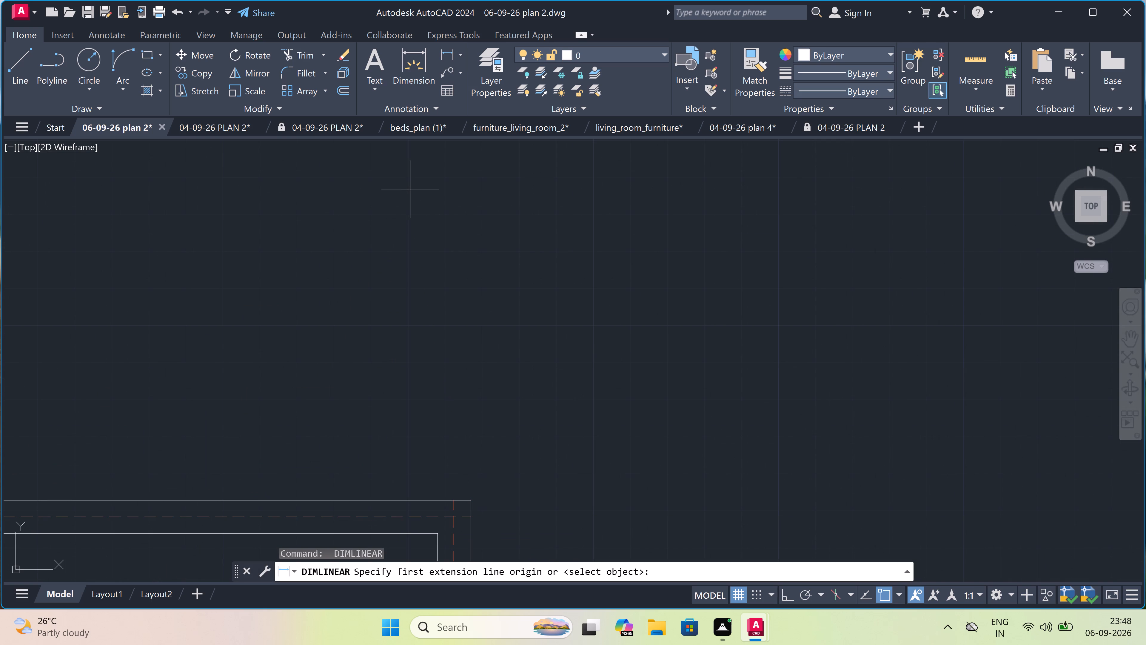
{"action": "scroll", "coordinate": [434, 357], "scroll_direction": "down", "scroll_amount": 3}
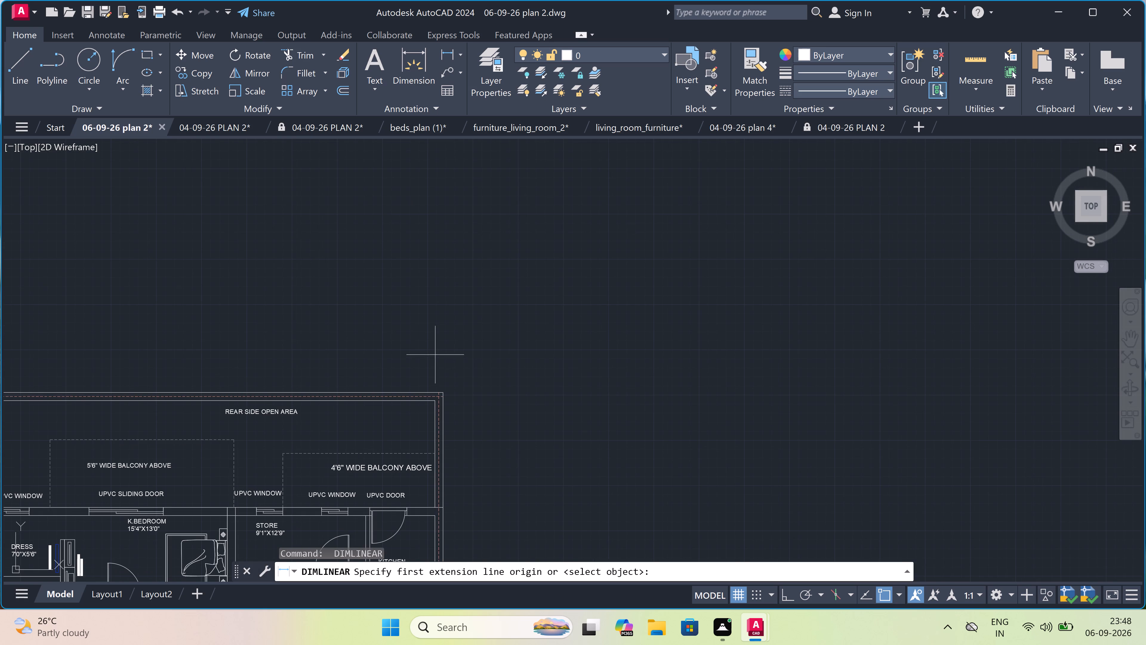
{"action": "scroll", "coordinate": [441, 410], "scroll_direction": "up", "scroll_amount": 2}
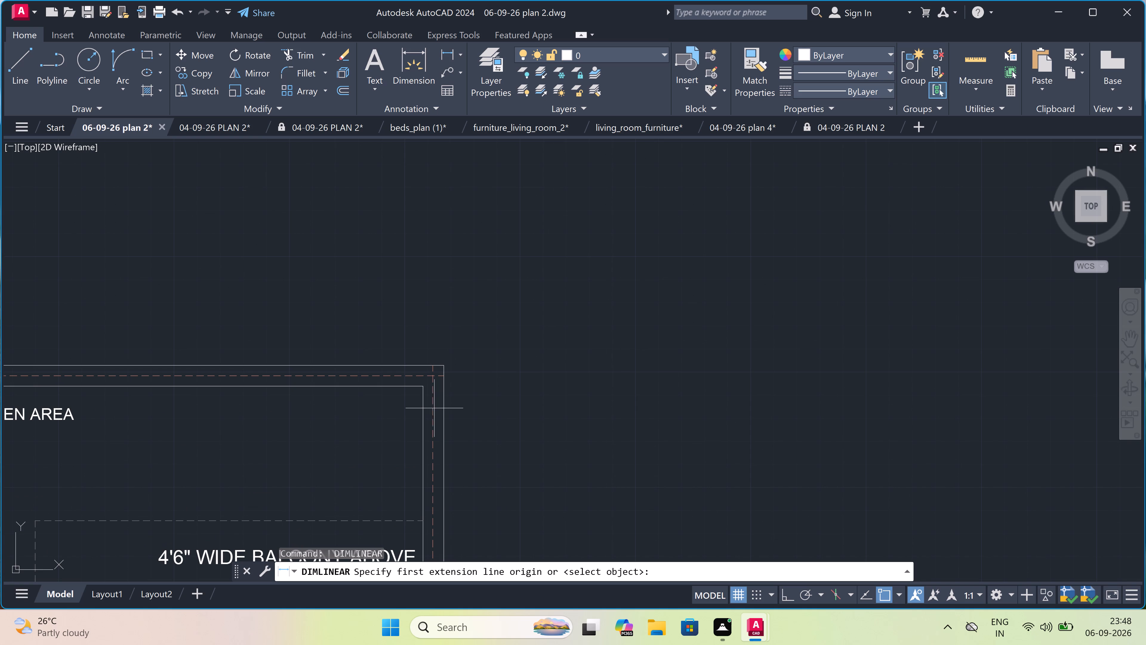
{"action": "scroll", "coordinate": [442, 373], "scroll_direction": "up", "scroll_amount": 2}
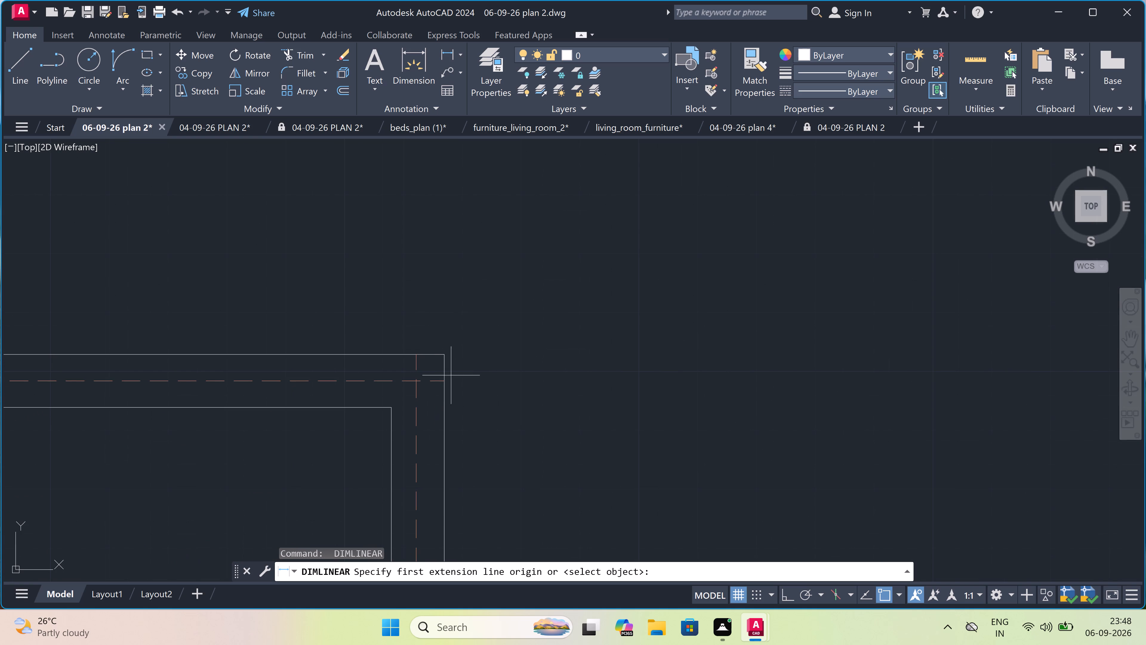
{"action": "left_click", "coordinate": [440, 384]}
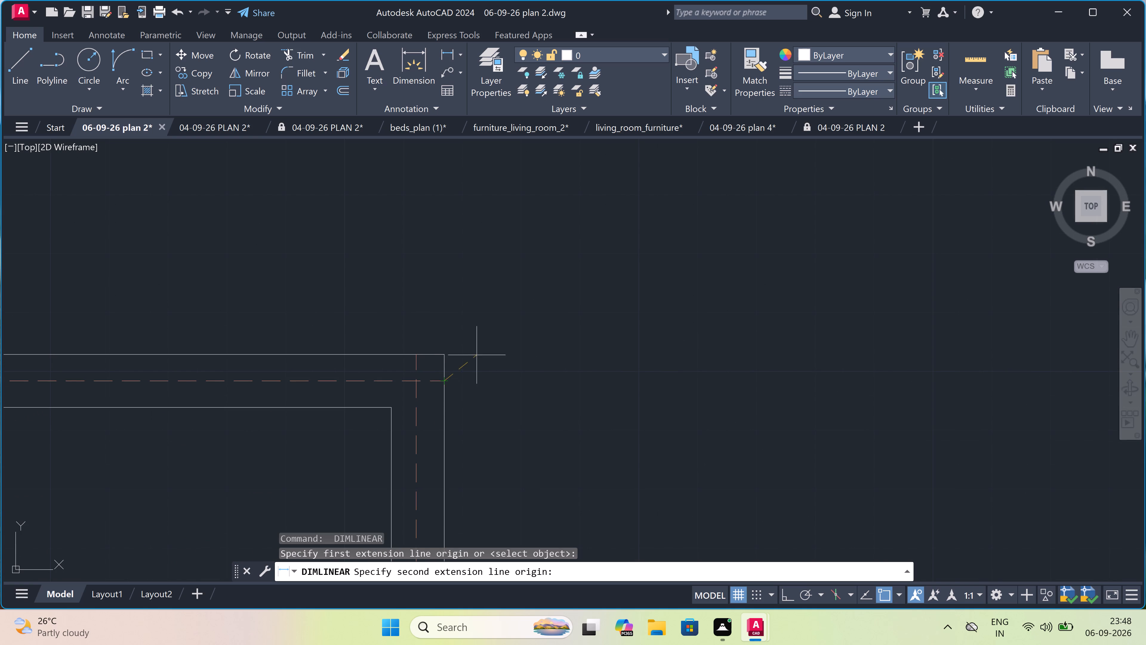
{"action": "scroll", "coordinate": [474, 352], "scroll_direction": "down", "scroll_amount": 12}
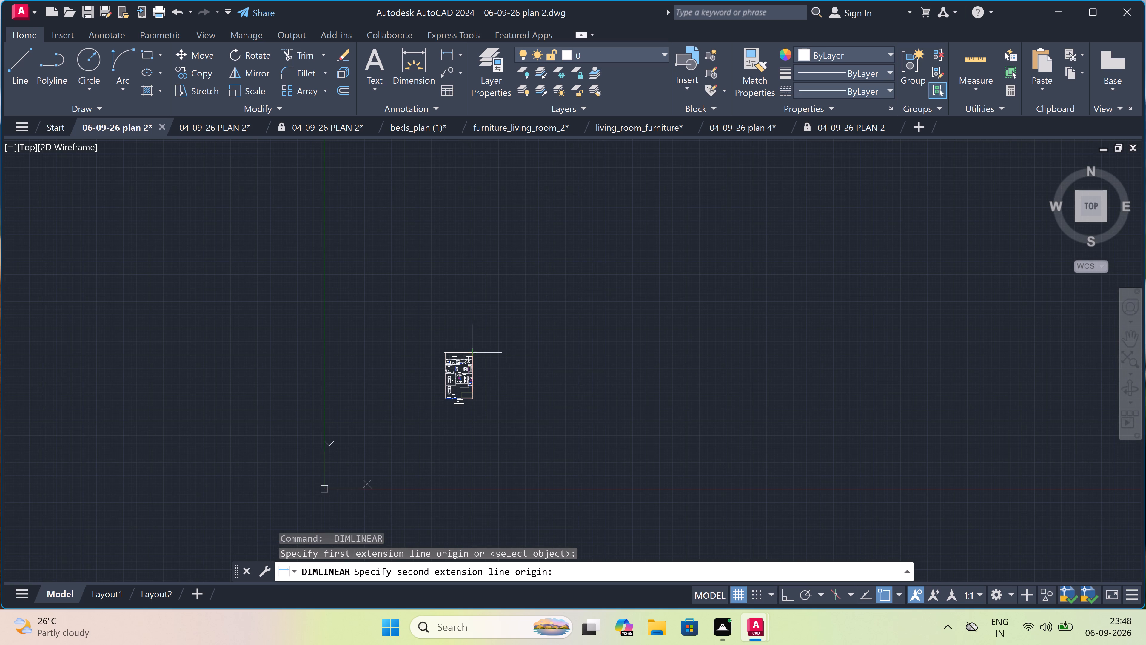
{"action": "scroll", "coordinate": [461, 400], "scroll_direction": "up", "scroll_amount": 2}
{"action": "scroll", "coordinate": [491, 393], "scroll_direction": "up", "scroll_amount": 5}
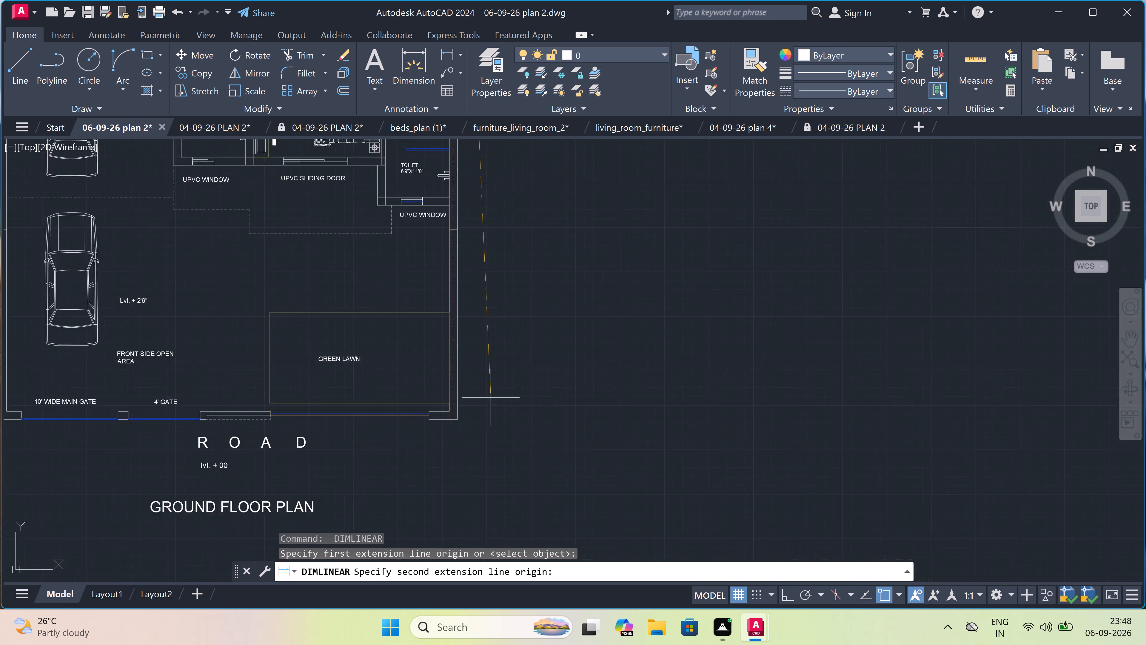
{"action": "scroll", "coordinate": [491, 399], "scroll_direction": "up", "scroll_amount": 3}
{"action": "scroll", "coordinate": [312, 523], "scroll_direction": "down", "scroll_amount": 3}
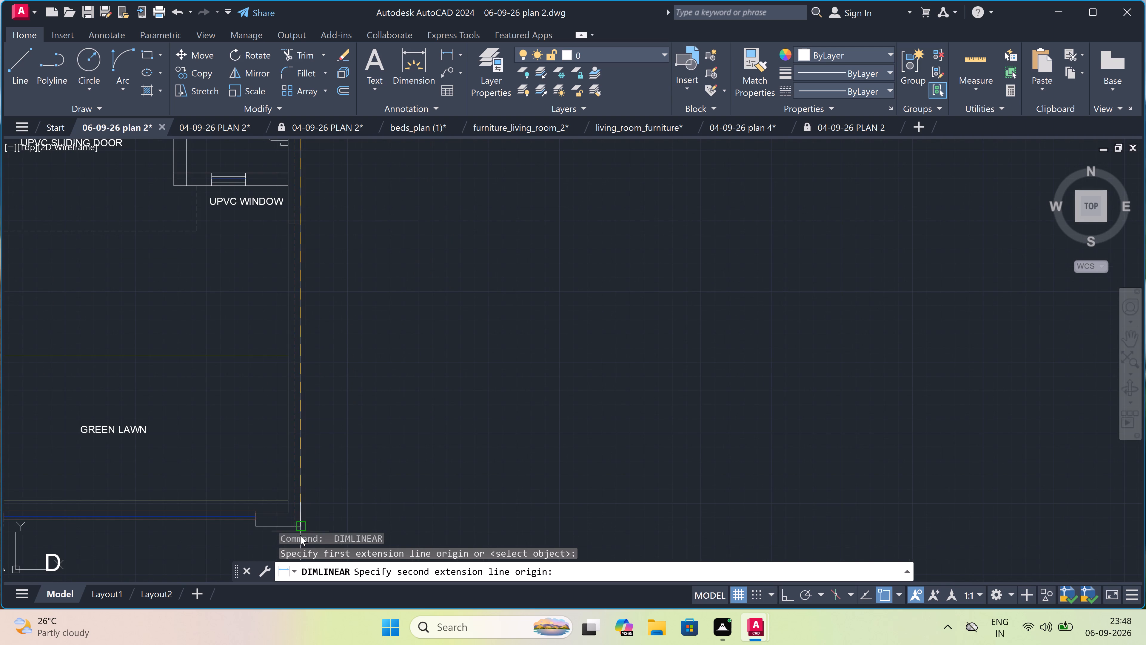
{"action": "scroll", "coordinate": [300, 530], "scroll_direction": "up", "scroll_amount": 2}
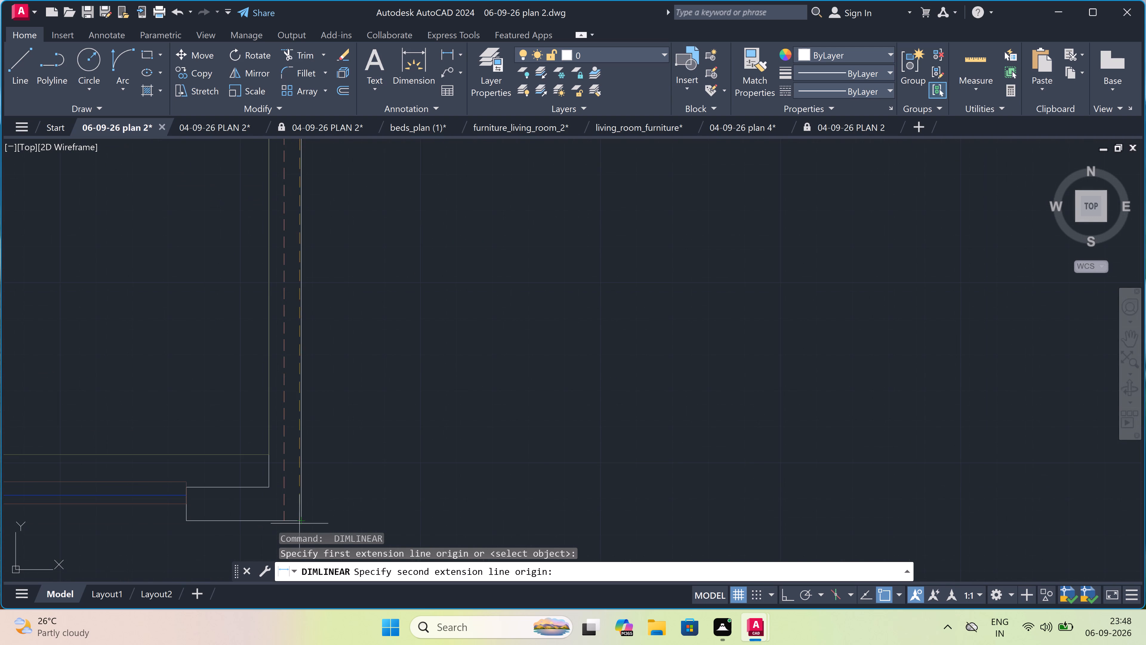
{"action": "left_click_drag", "start_coordinate": [297, 523], "coordinate": [292, 524]}
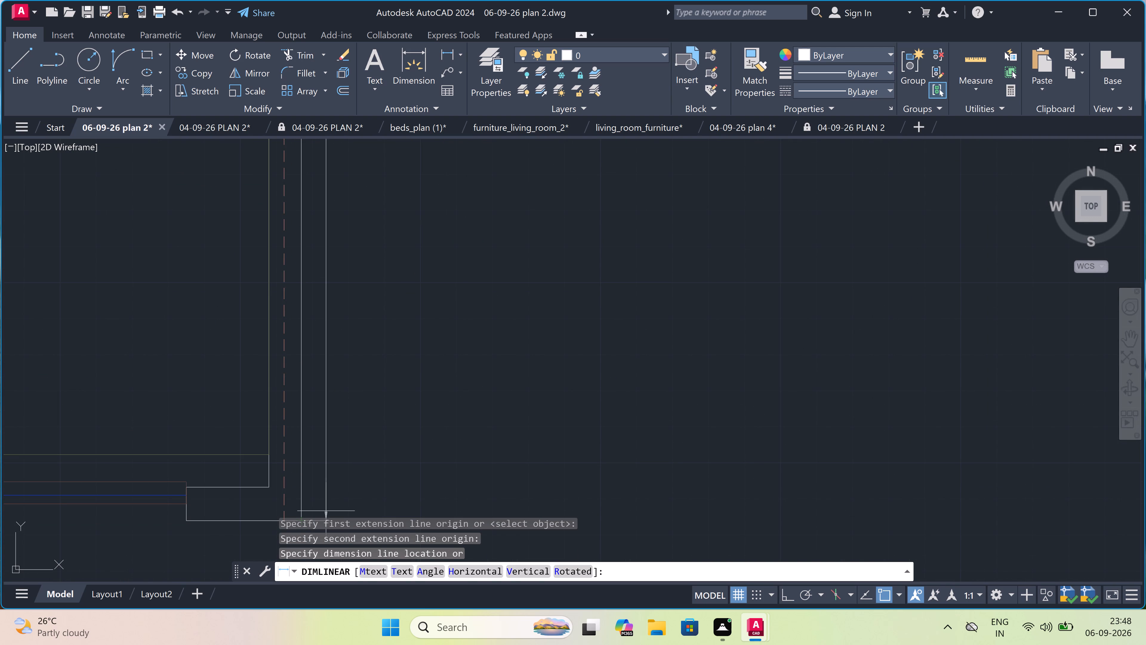
{"action": "double_click", "coordinate": [447, 489]}
Add a short vertical linear dimension at the rear east corner, from the wall's outer corner to its dashed centreline, inside the long dimension.
{"action": "scroll", "coordinate": [446, 484], "scroll_direction": "down", "scroll_amount": 8}
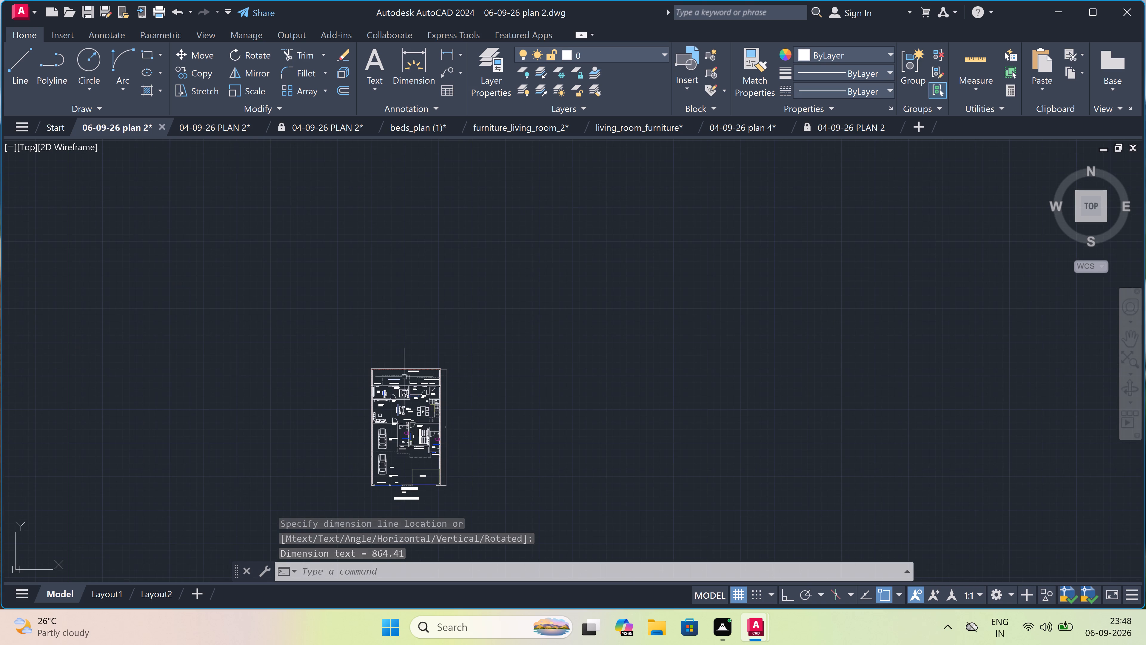
{"action": "scroll", "coordinate": [460, 369], "scroll_direction": "up", "scroll_amount": 1}
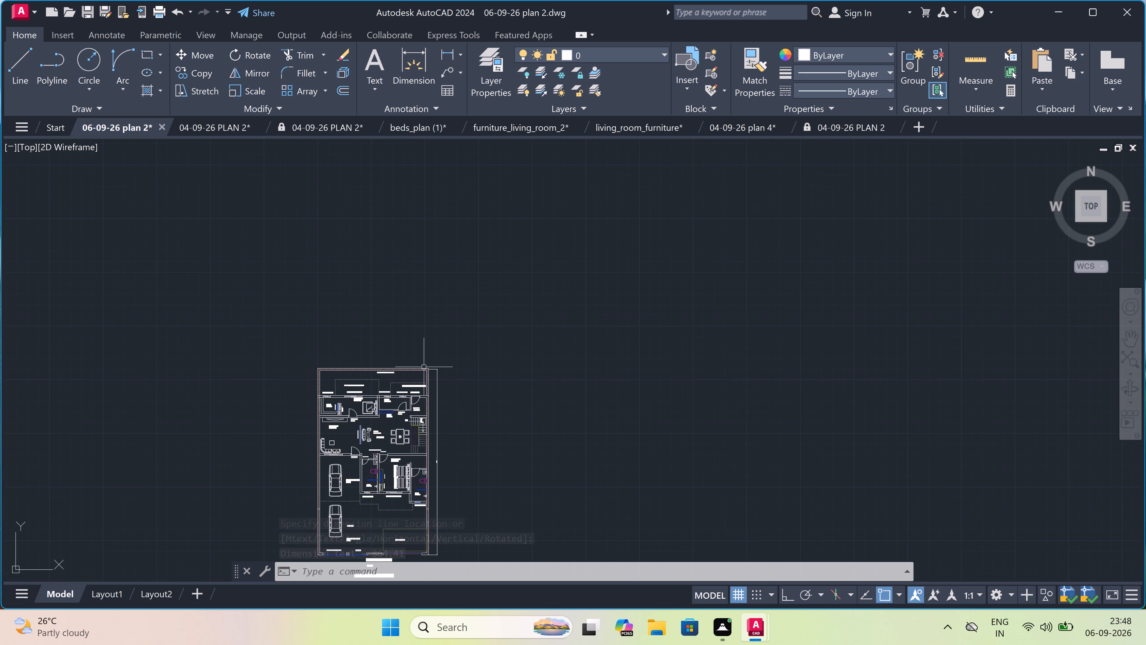
{"action": "scroll", "coordinate": [433, 367], "scroll_direction": "up", "scroll_amount": 7}
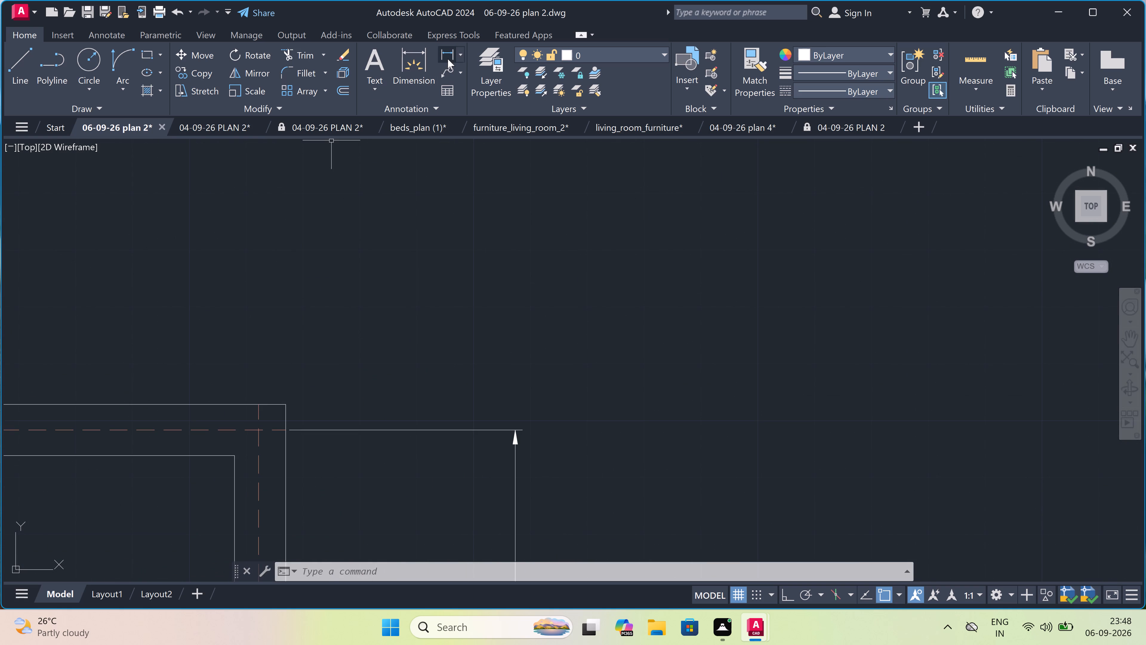
{"action": "left_click", "coordinate": [457, 53]}
{"action": "left_click", "coordinate": [466, 70]}
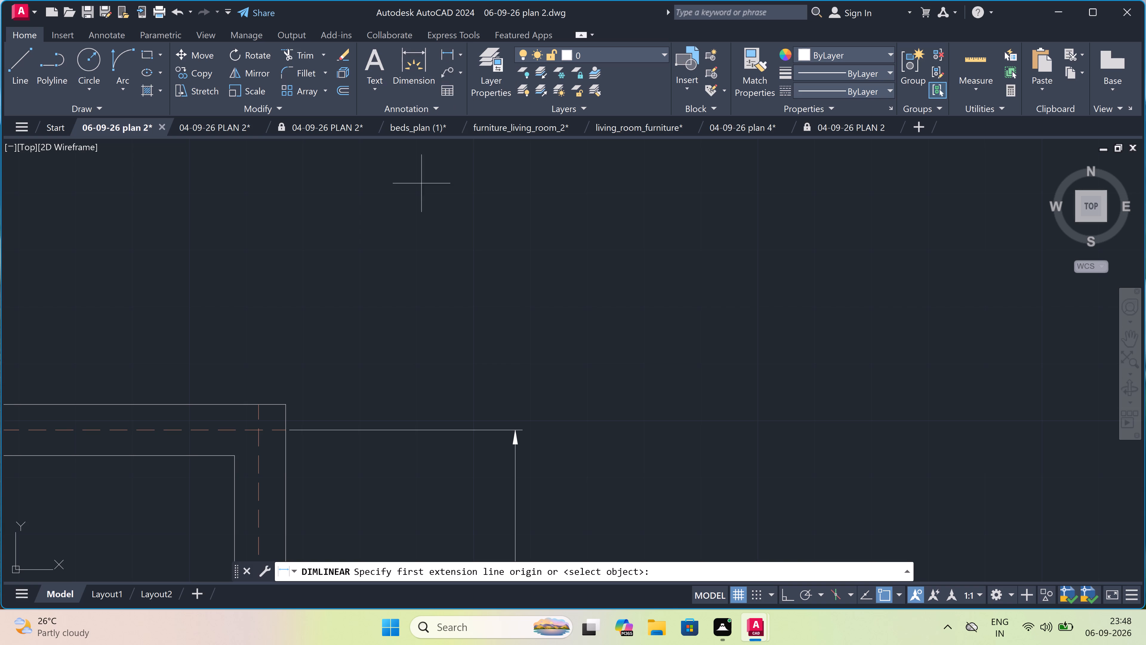
{"action": "left_click", "coordinate": [282, 404]}
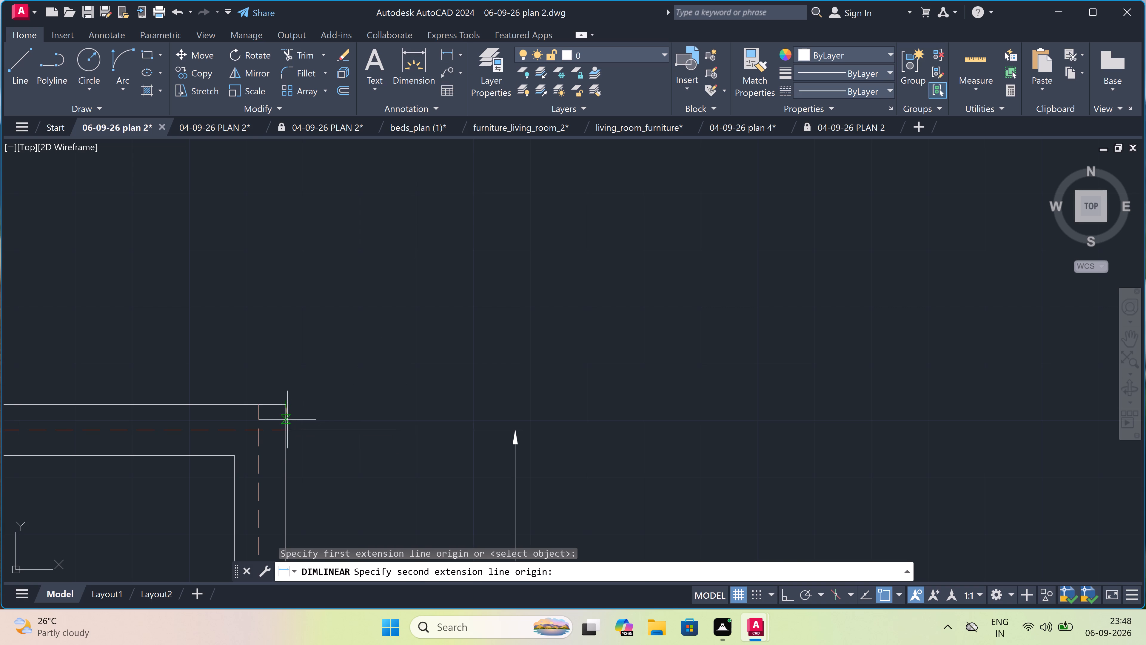
{"action": "left_click", "coordinate": [287, 427]}
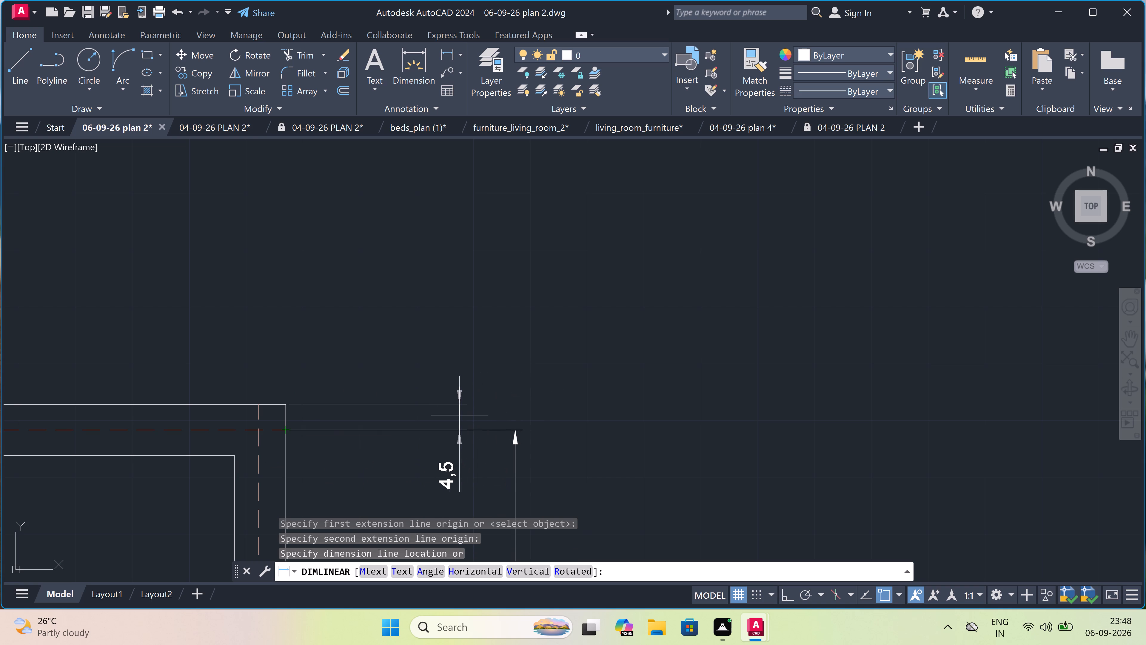
{"action": "double_click", "coordinate": [454, 415]}
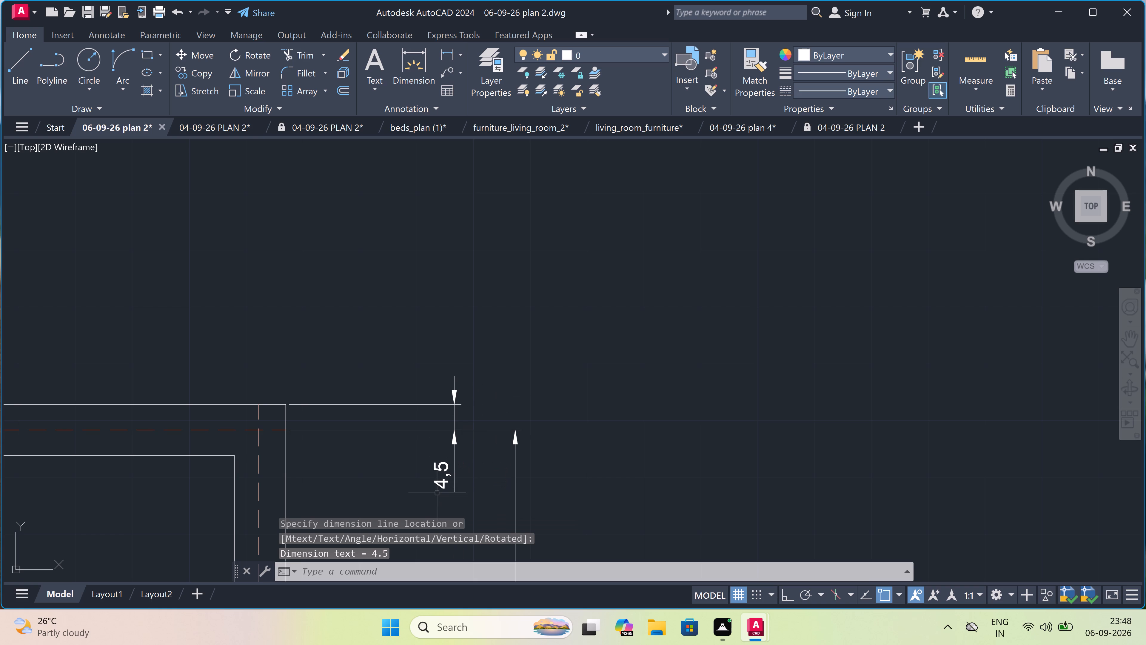
Replace the text of the short wall dimension at the rear east corner with 4.5".
{"action": "double_click", "coordinate": [437, 468]}
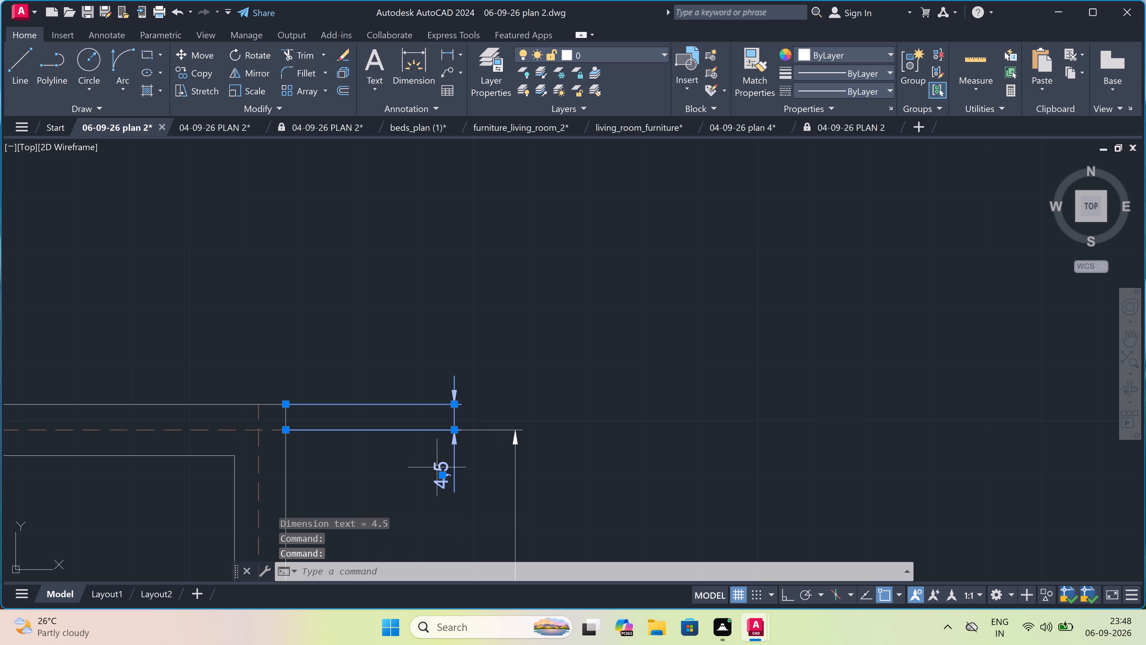
{"action": "key", "text": "Escape"}
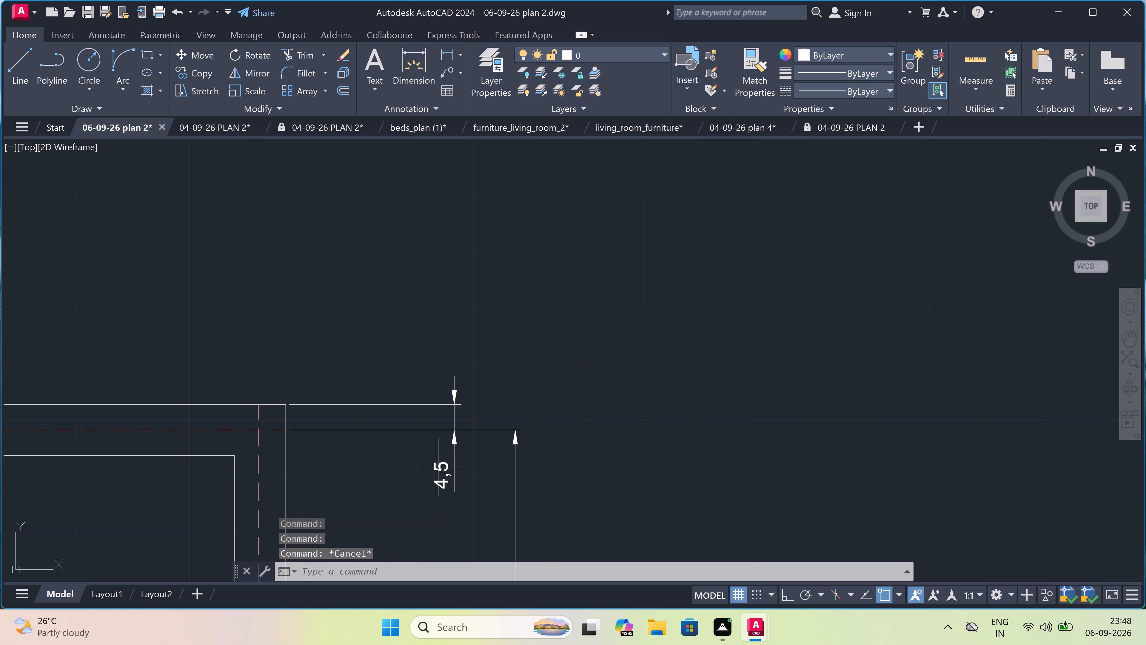
{"action": "scroll", "coordinate": [454, 484], "scroll_direction": "up", "scroll_amount": 4}
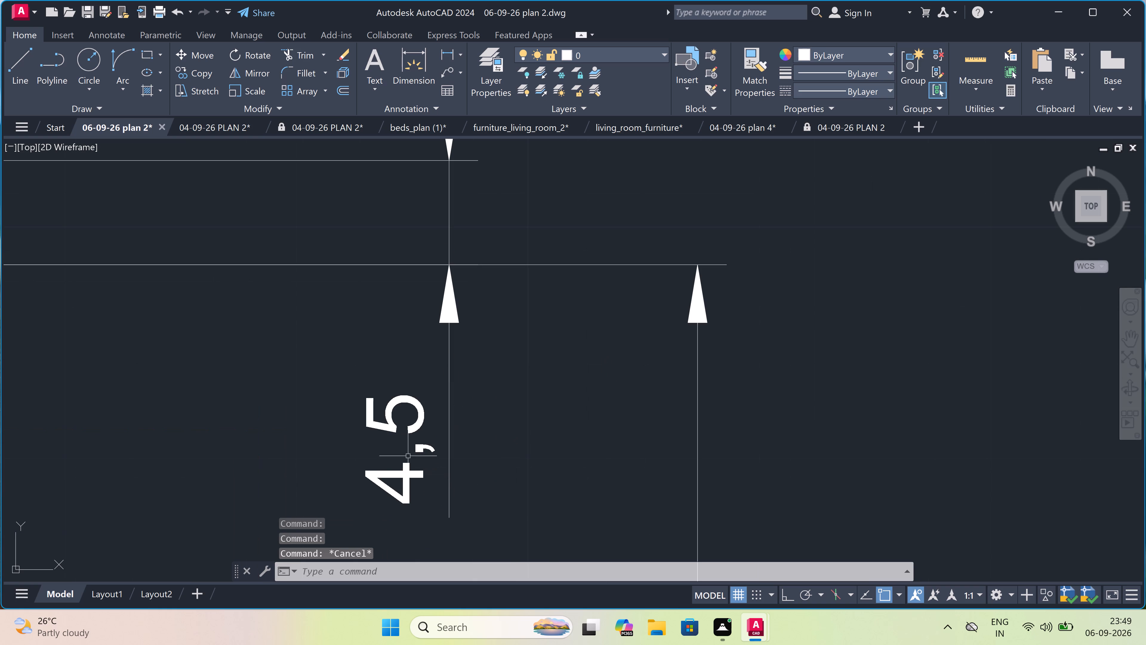
{"action": "triple_click", "coordinate": [380, 422]}
{"action": "left_click", "coordinate": [380, 422]}
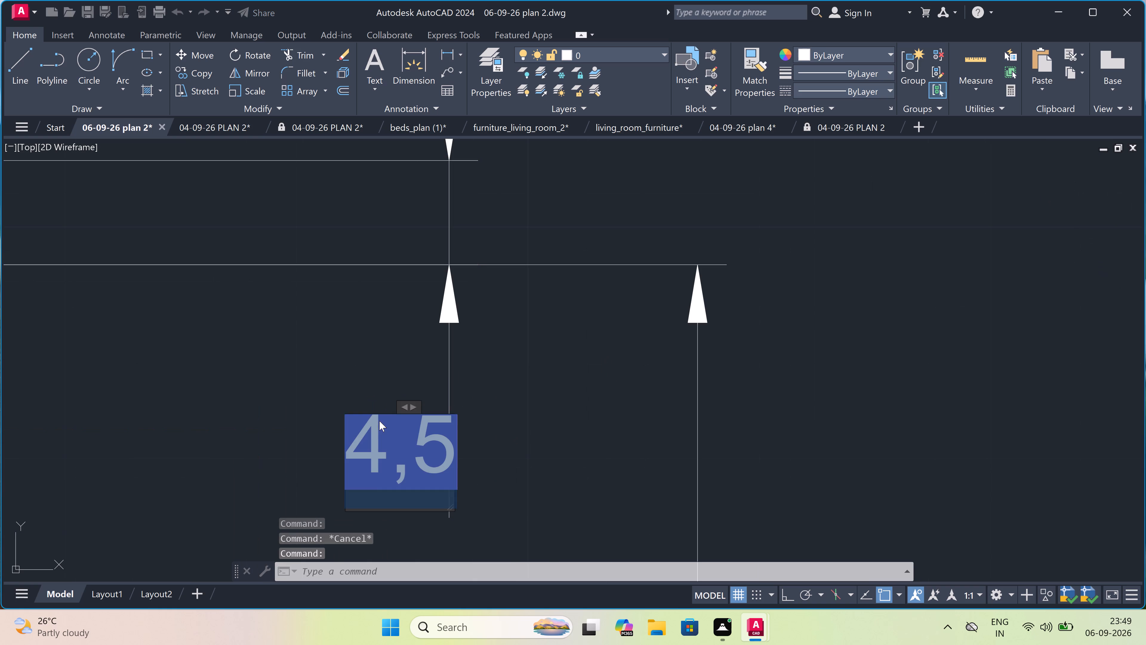
{"action": "key", "text": "BackSpace"}
{"action": "key", "text": "4"}
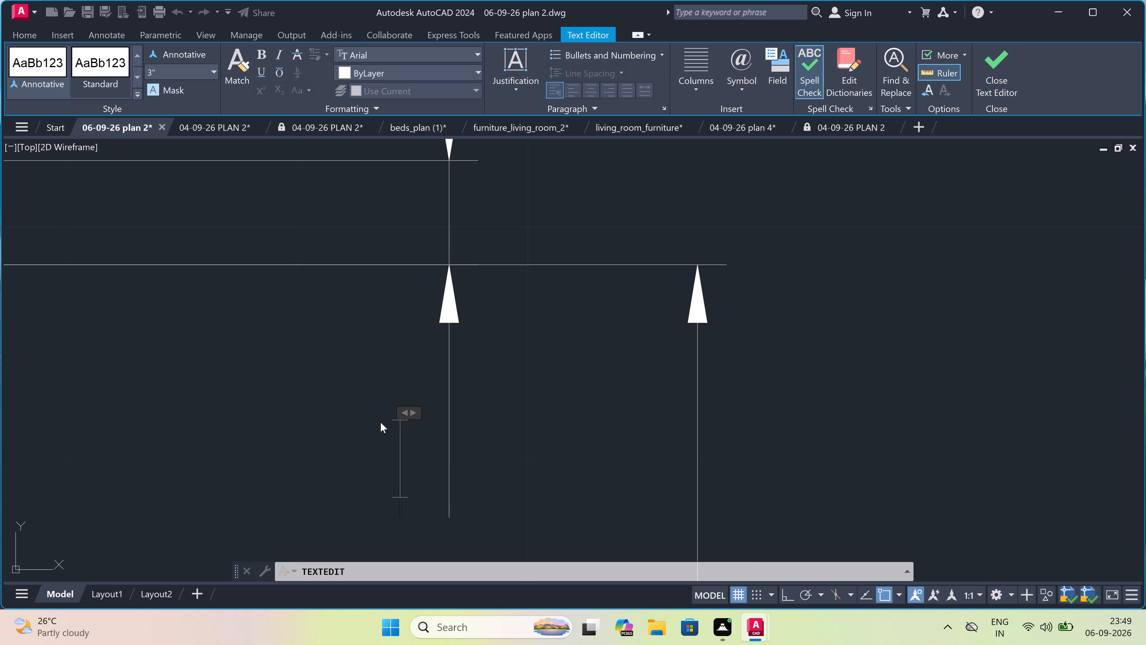
{"action": "type", "text": ".5"}
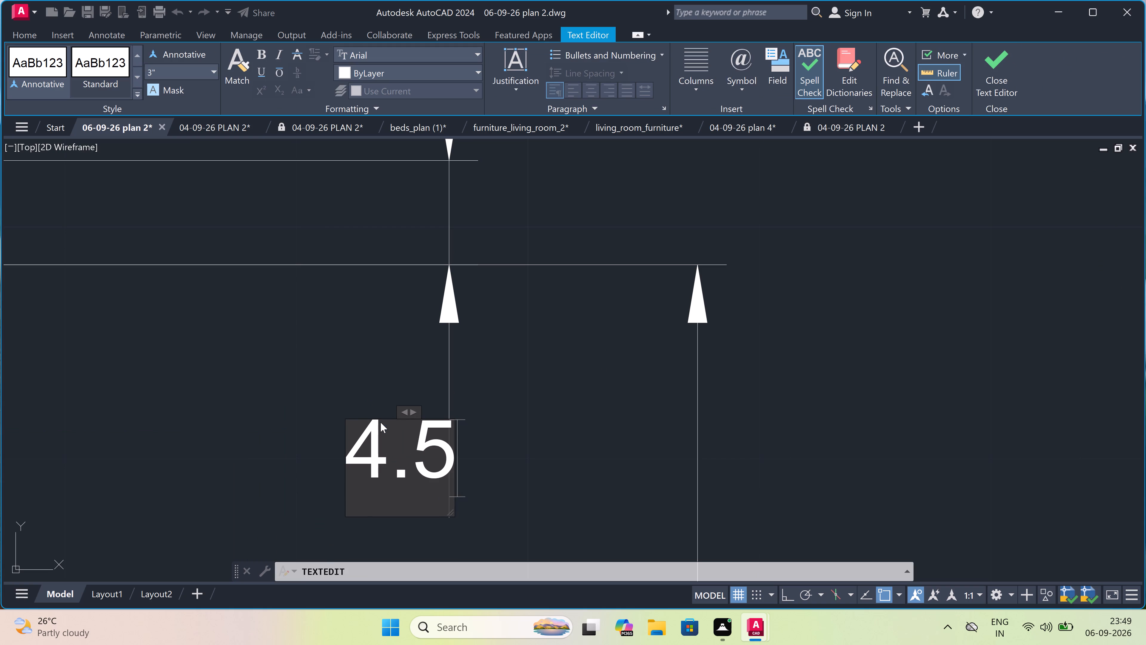
{"action": "key", "text": "shift+quotedbl"}
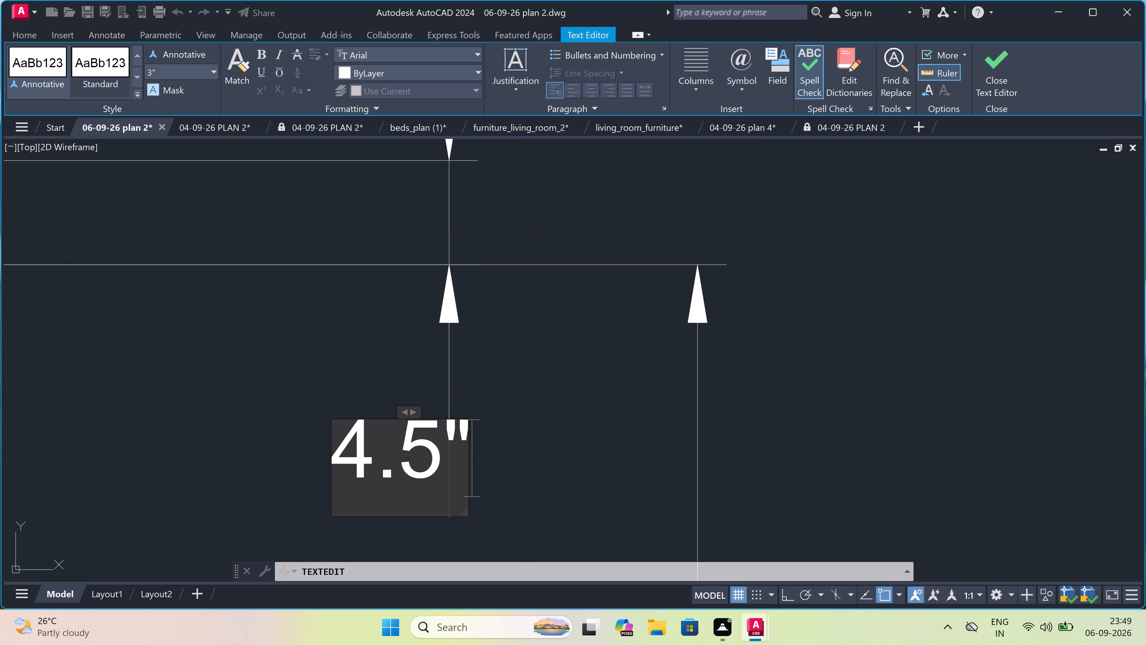
{"action": "left_click", "coordinate": [289, 408]}
Replace the text of the long dimension along the plot's east side with 78'7".
{"action": "scroll", "coordinate": [289, 408], "scroll_direction": "down", "scroll_amount": 4}
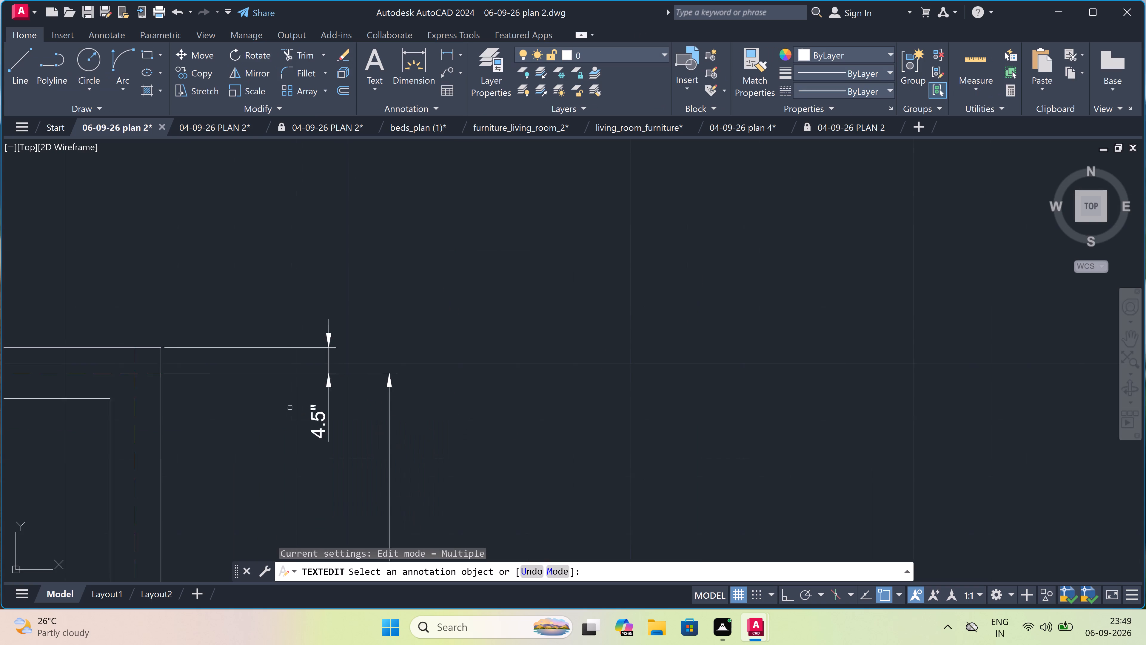
{"action": "scroll", "coordinate": [304, 406], "scroll_direction": "down", "scroll_amount": 4}
{"action": "scroll", "coordinate": [314, 467], "scroll_direction": "down", "scroll_amount": 3}
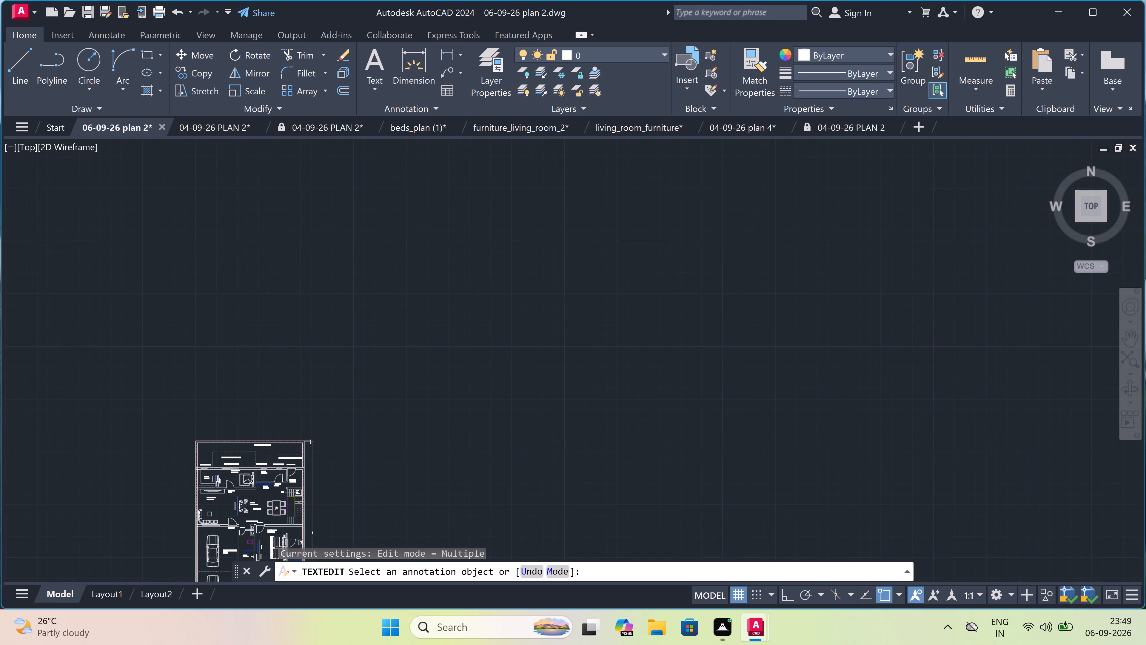
{"action": "scroll", "coordinate": [314, 507], "scroll_direction": "up", "scroll_amount": 5}
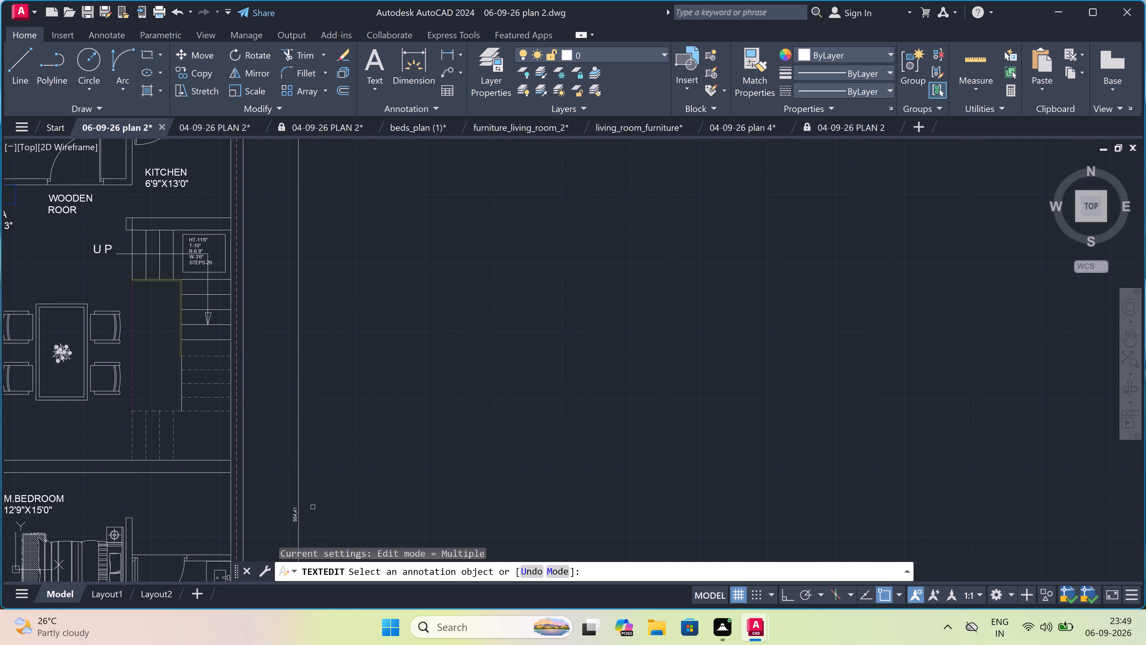
{"action": "scroll", "coordinate": [286, 526], "scroll_direction": "up", "scroll_amount": 4}
{"action": "key", "text": "Escape"}
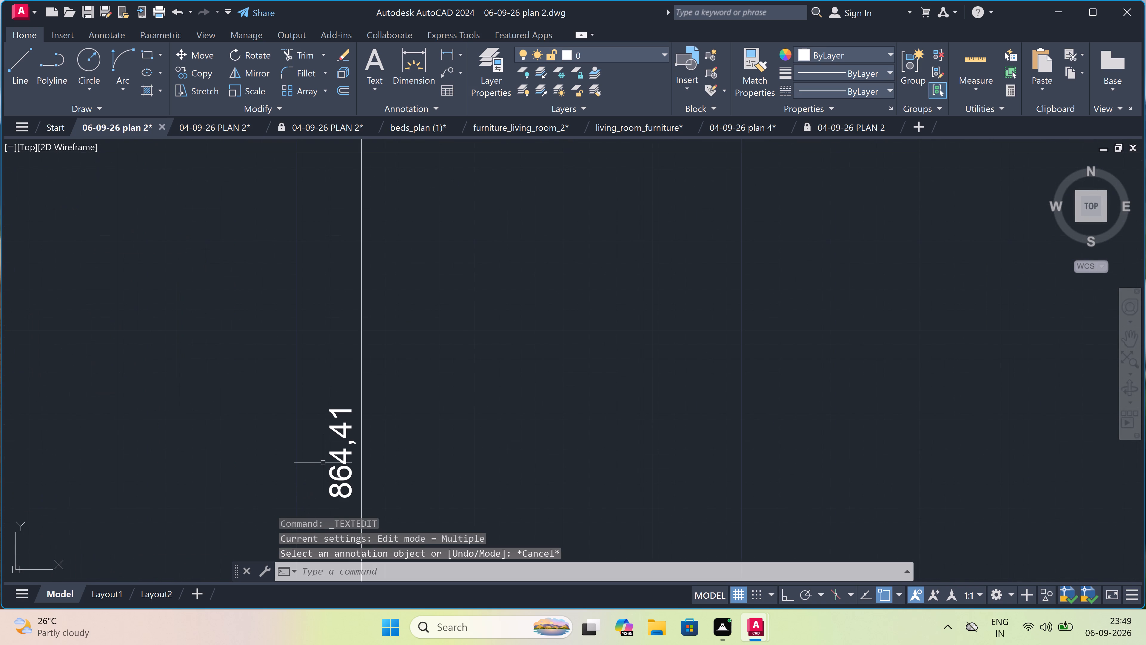
{"action": "double_click", "coordinate": [335, 470]}
{"action": "left_click", "coordinate": [334, 468]}
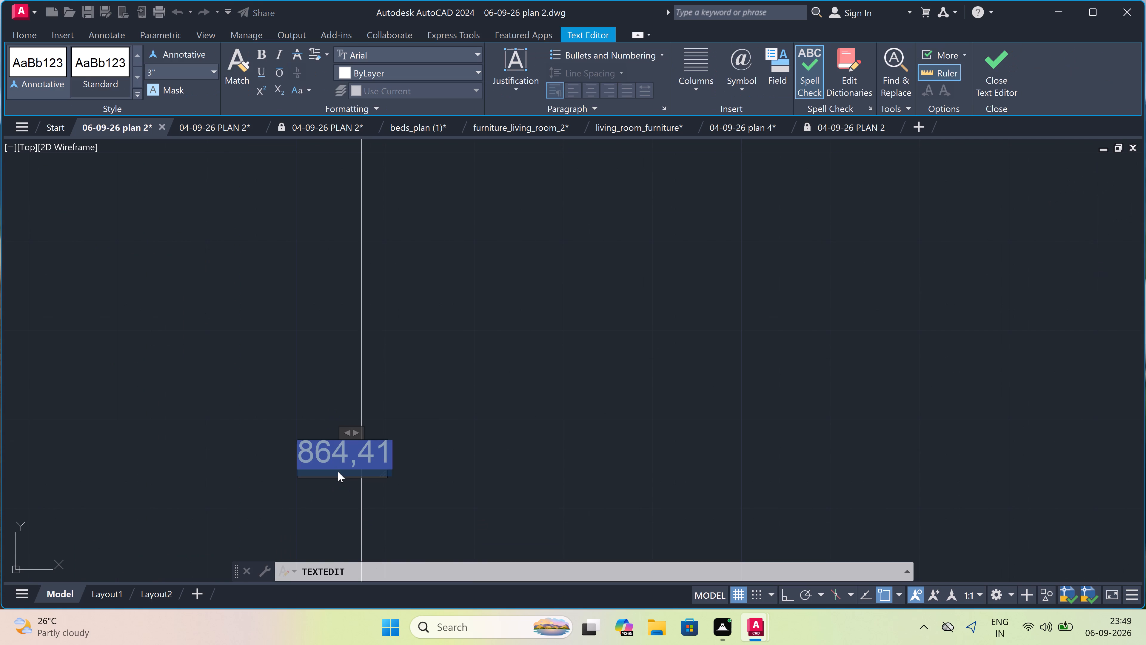
{"action": "key", "text": "BackSpace"}
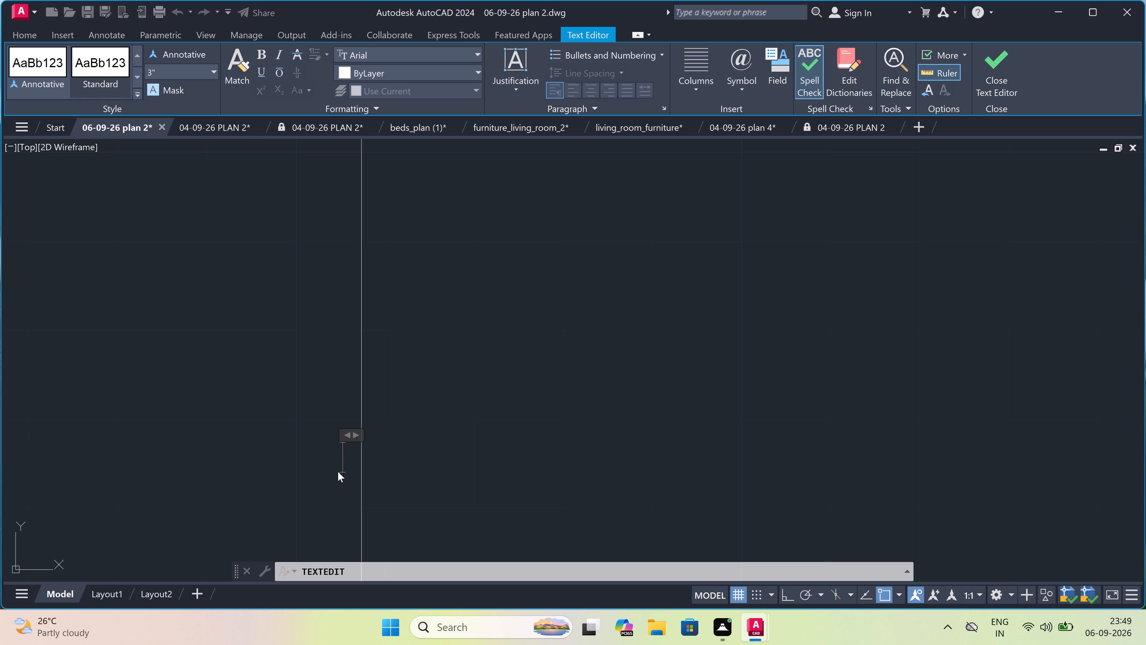
{"action": "type", "text": "78'"}
{"action": "key", "text": "7"}
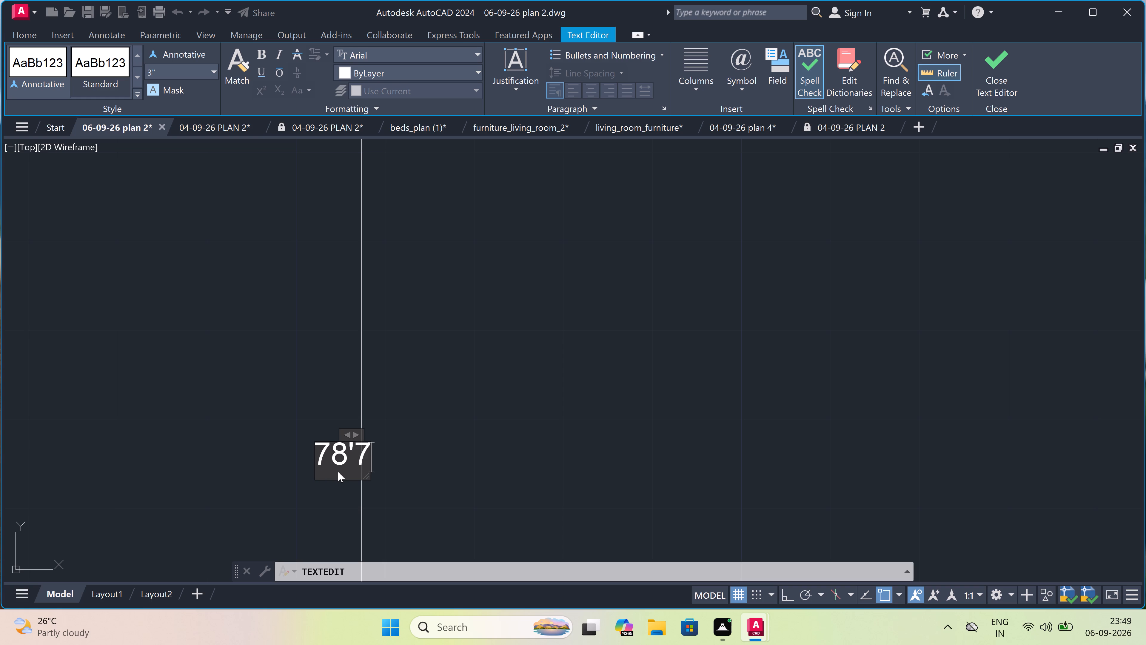
{"action": "key", "text": "shift+quotedbl"}
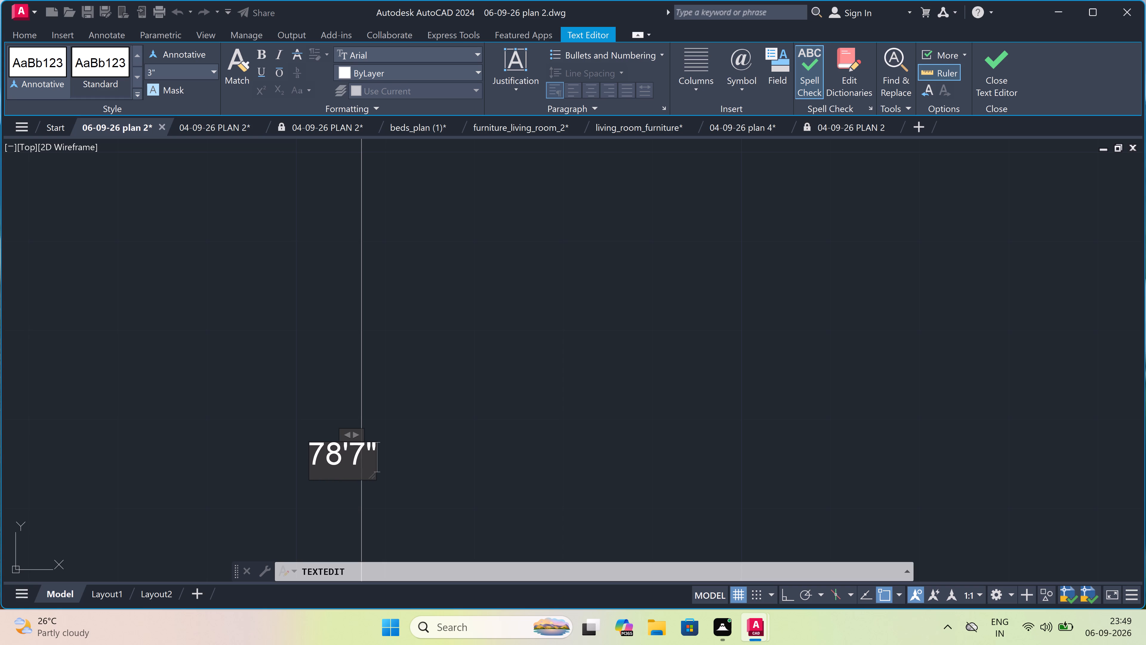
{"action": "left_click", "coordinate": [186, 450]}
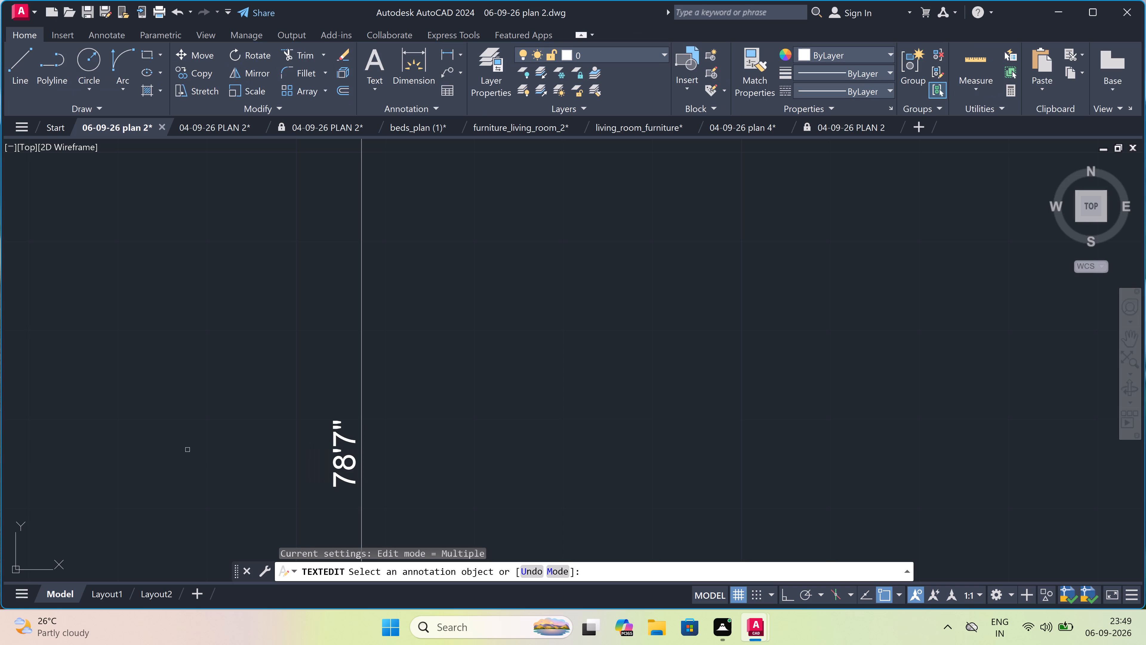
{"action": "scroll", "coordinate": [190, 440], "scroll_direction": "down", "scroll_amount": 3}
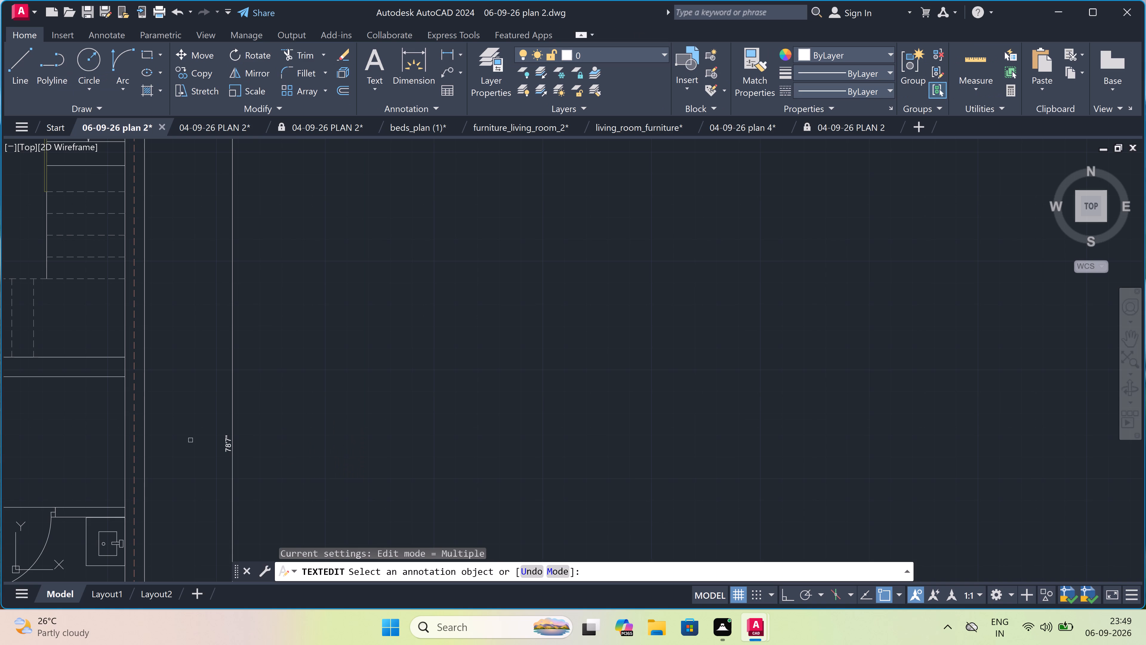
{"action": "key", "text": "Escape"}
{"action": "scroll", "coordinate": [193, 432], "scroll_direction": "down", "scroll_amount": 4}
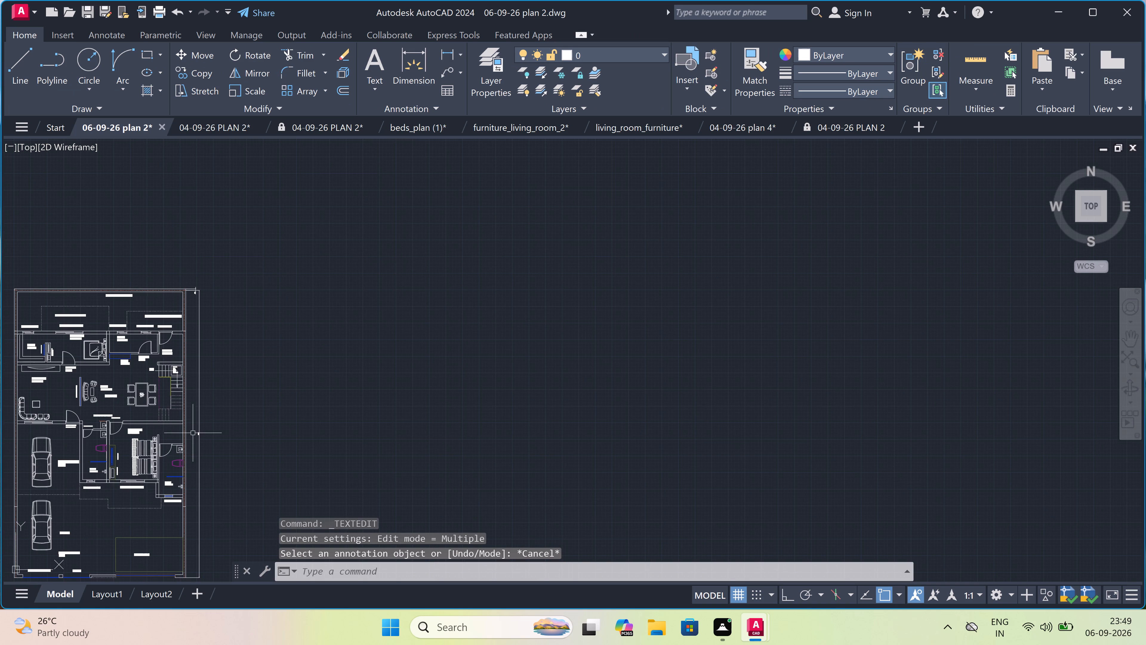
Add a horizontal linear dimension beyond the plot's rear wall, between the dashed centrelines of the west and east boundary walls.
{"action": "scroll", "coordinate": [190, 560], "scroll_direction": "up", "scroll_amount": 2}
{"action": "scroll", "coordinate": [190, 556], "scroll_direction": "down", "scroll_amount": 3}
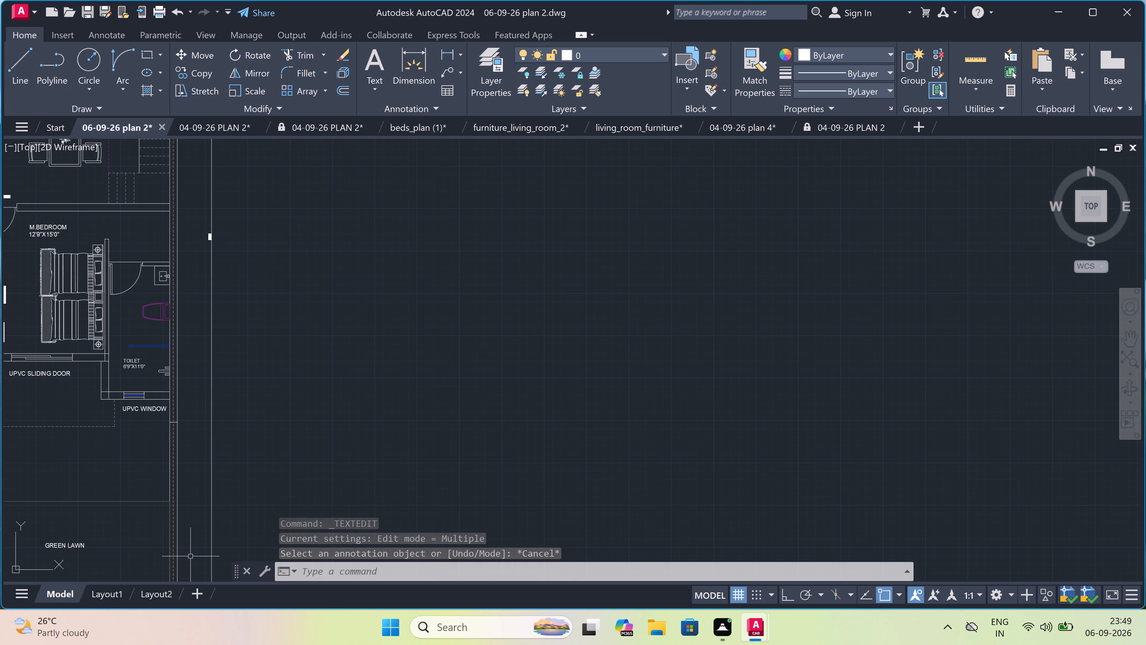
{"action": "scroll", "coordinate": [72, 379], "scroll_direction": "up", "scroll_amount": 4}
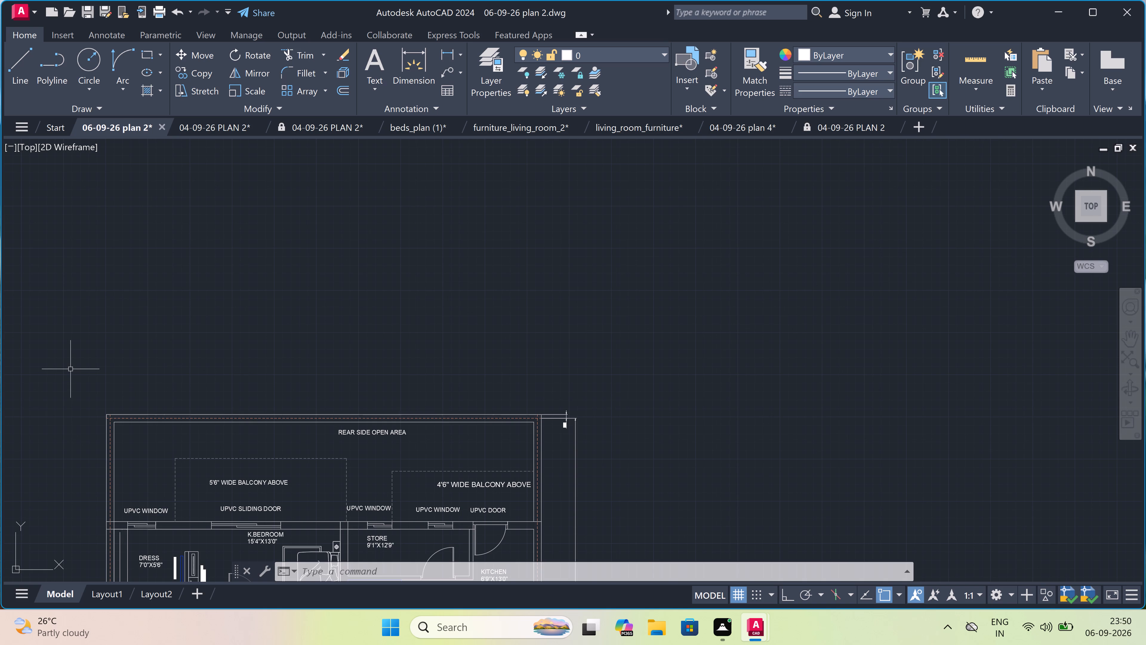
{"action": "scroll", "coordinate": [84, 386], "scroll_direction": "up", "scroll_amount": 1}
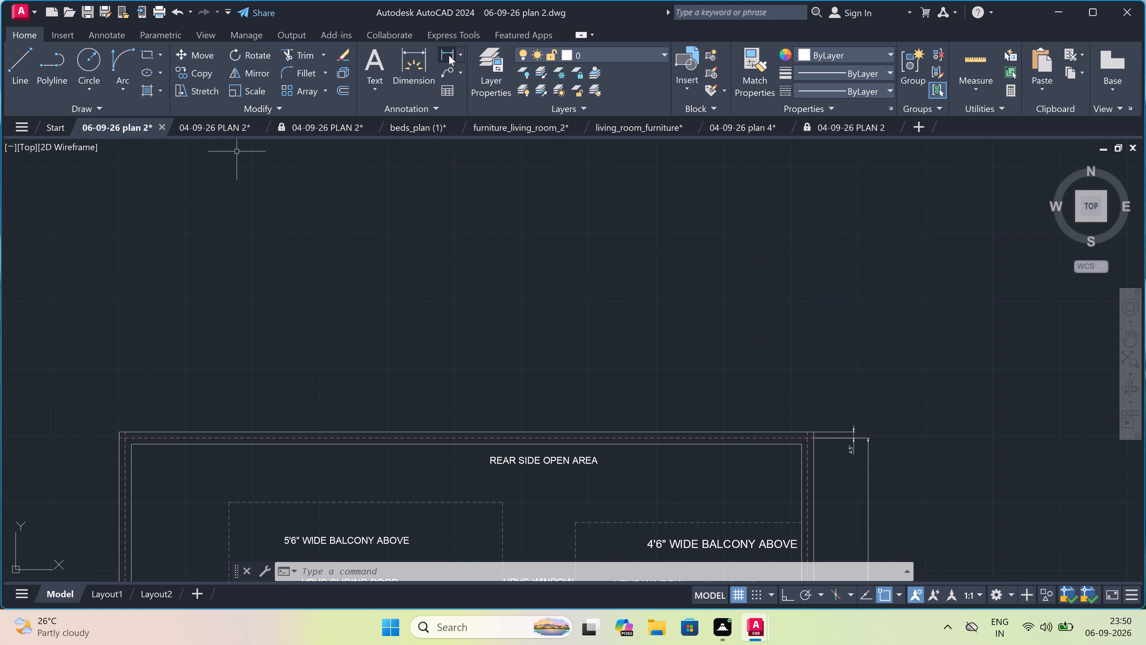
{"action": "left_click", "coordinate": [459, 49]}
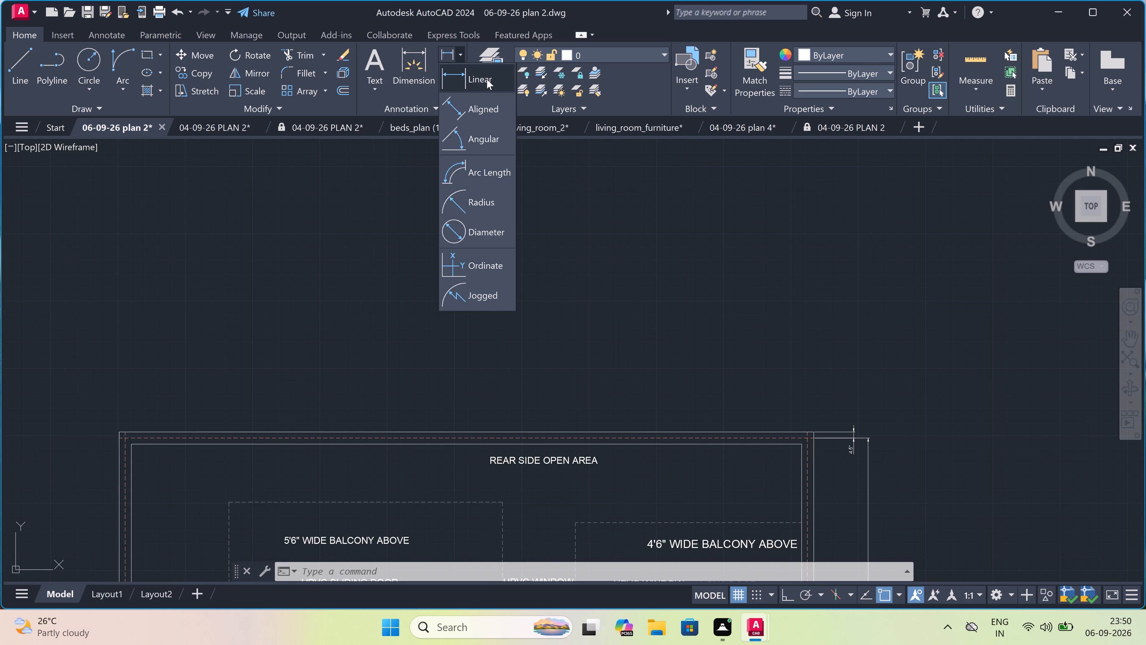
{"action": "left_click", "coordinate": [487, 79]}
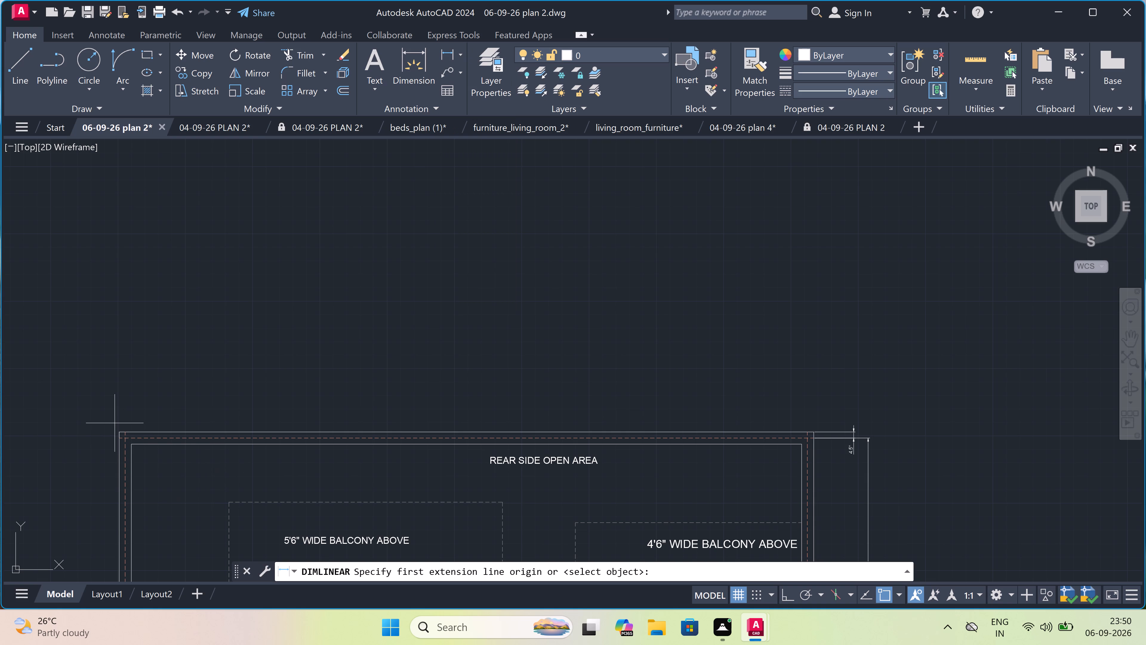
{"action": "left_click", "coordinate": [128, 429]}
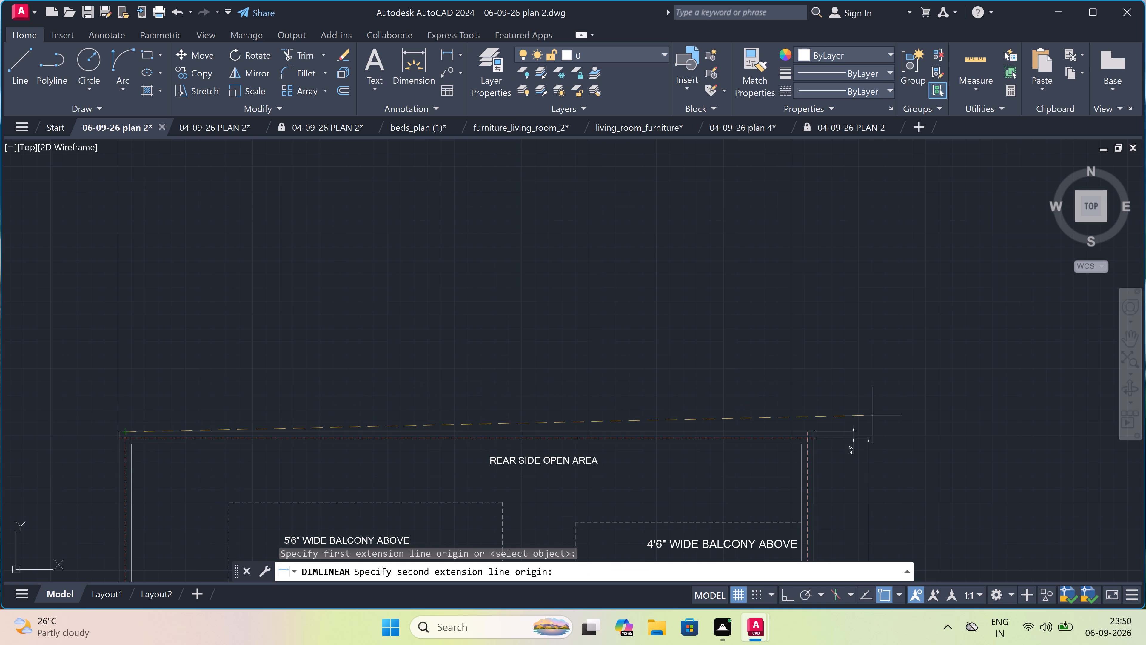
{"action": "left_click", "coordinate": [808, 431]}
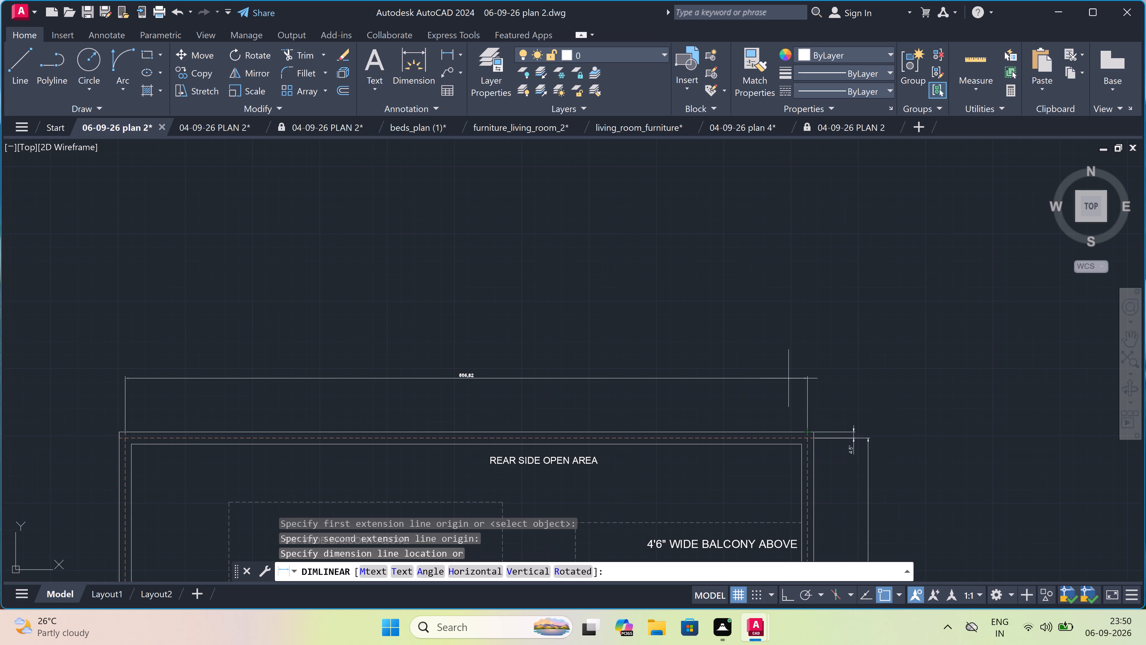
{"action": "double_click", "coordinate": [785, 347]}
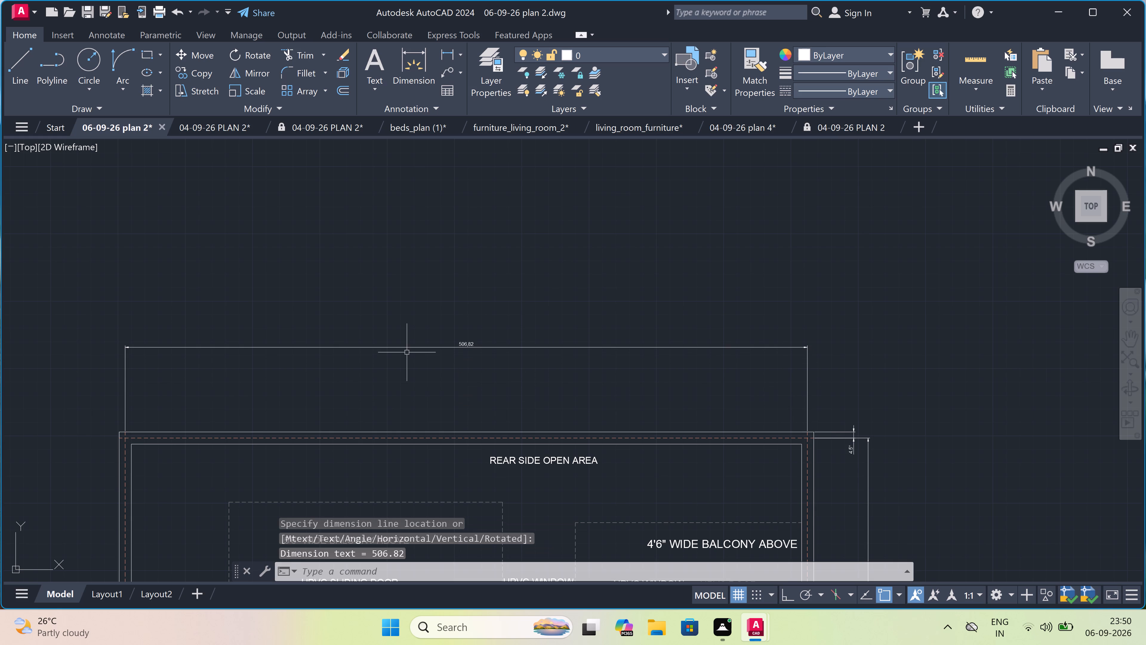
Replace the text of the long dimension along the plot's rear wall with 44'3".
{"action": "scroll", "coordinate": [482, 334], "scroll_direction": "up", "scroll_amount": 4}
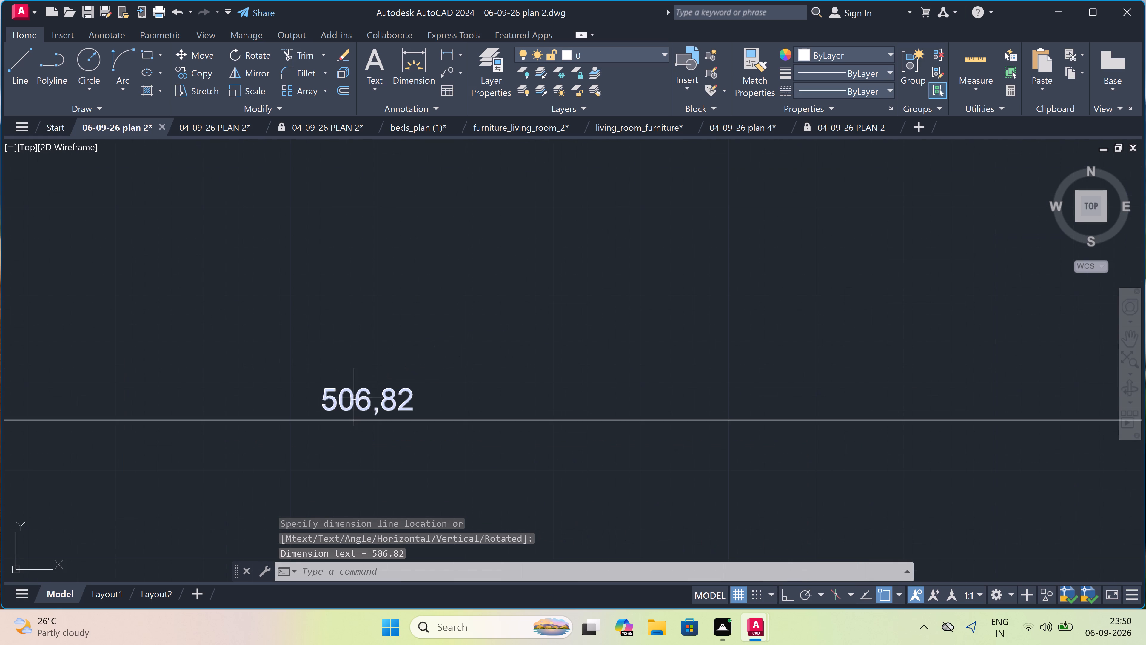
{"action": "double_click", "coordinate": [354, 398]}
{"action": "left_click", "coordinate": [354, 397]}
{"action": "triple_click", "coordinate": [354, 397]}
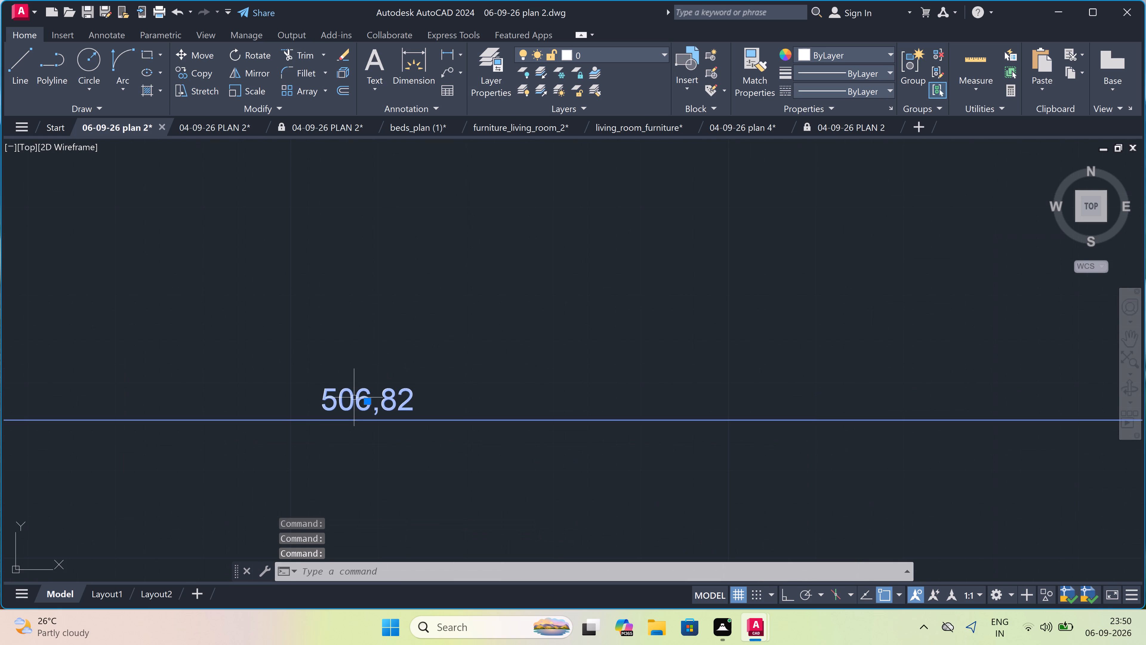
{"action": "key", "text": "BackSpace"}
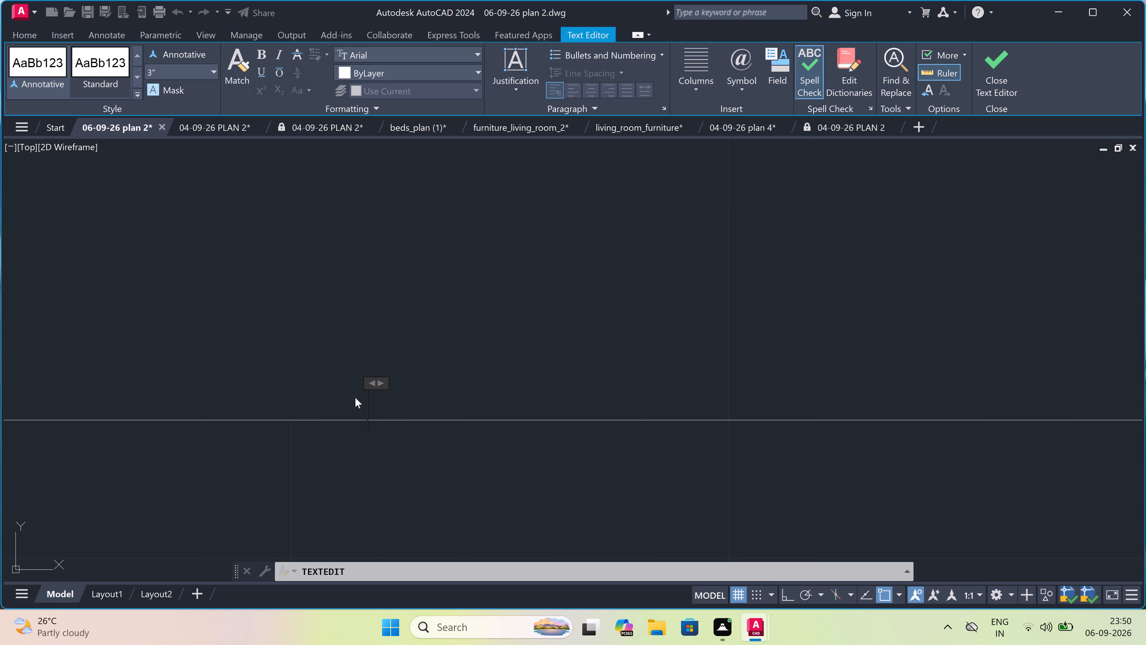
{"action": "type", "text": "44'"}
{"action": "key", "text": "3"}
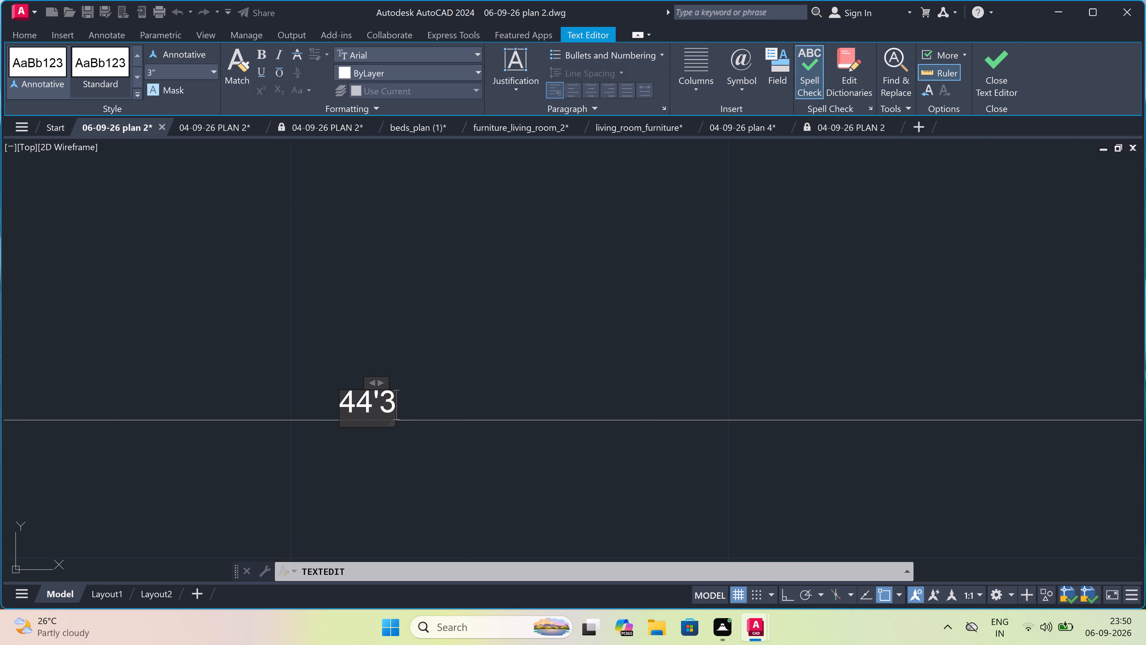
{"action": "key", "text": "shift+quotedbl"}
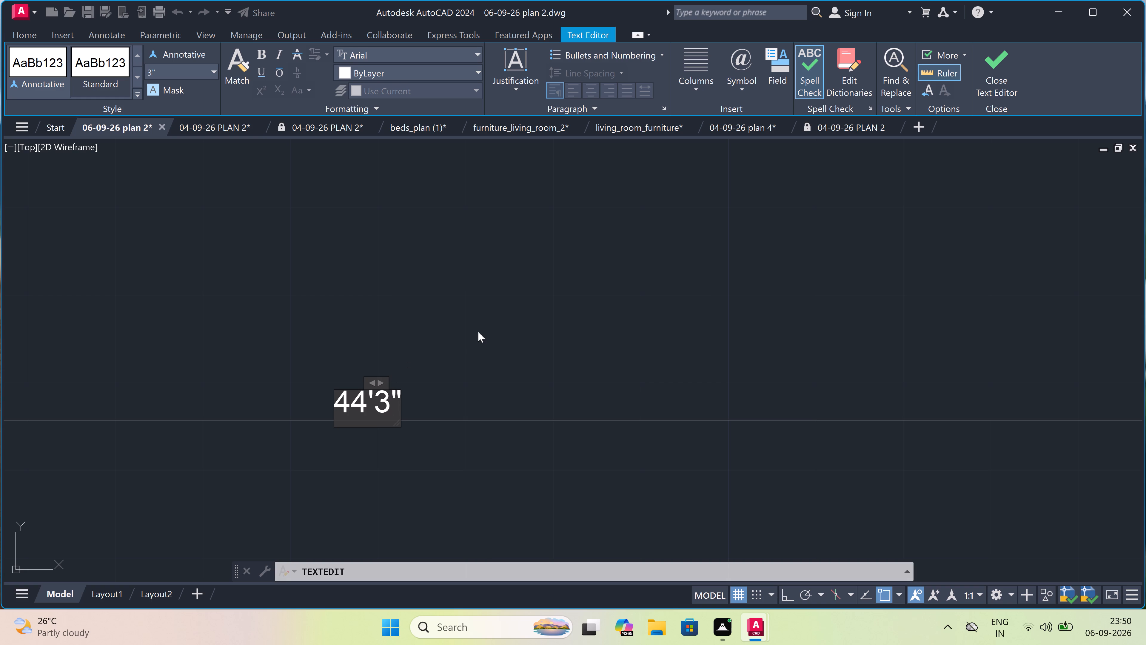
{"action": "left_click", "coordinate": [478, 332]}
{"action": "scroll", "coordinate": [477, 332], "scroll_direction": "down", "scroll_amount": 5}
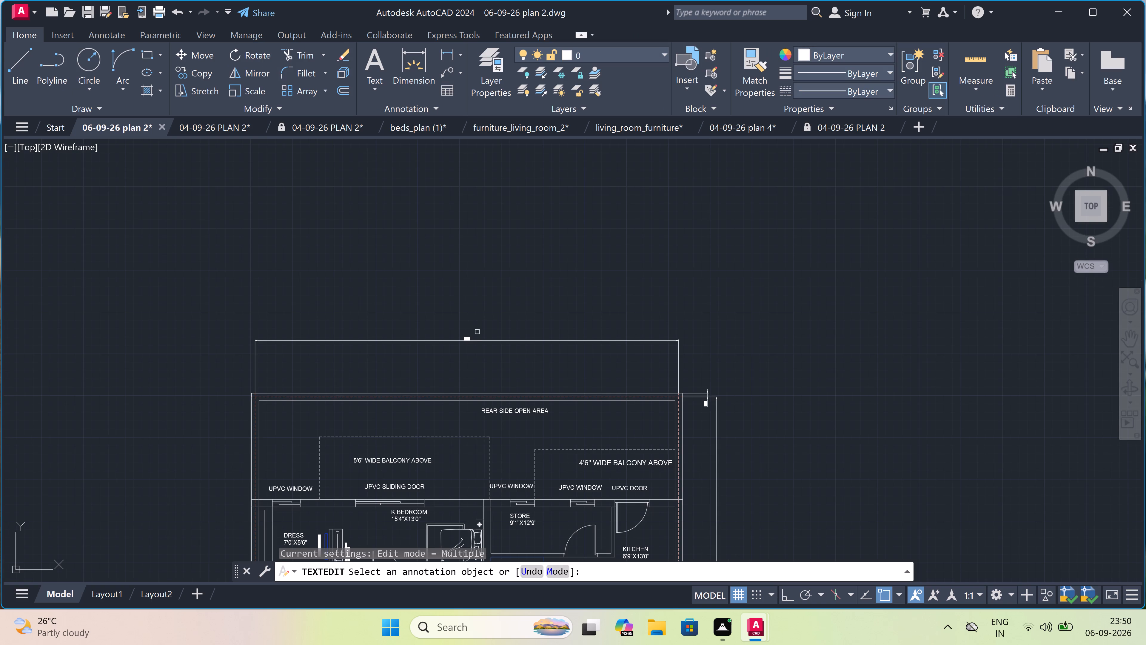
{"action": "key", "text": "Escape"}
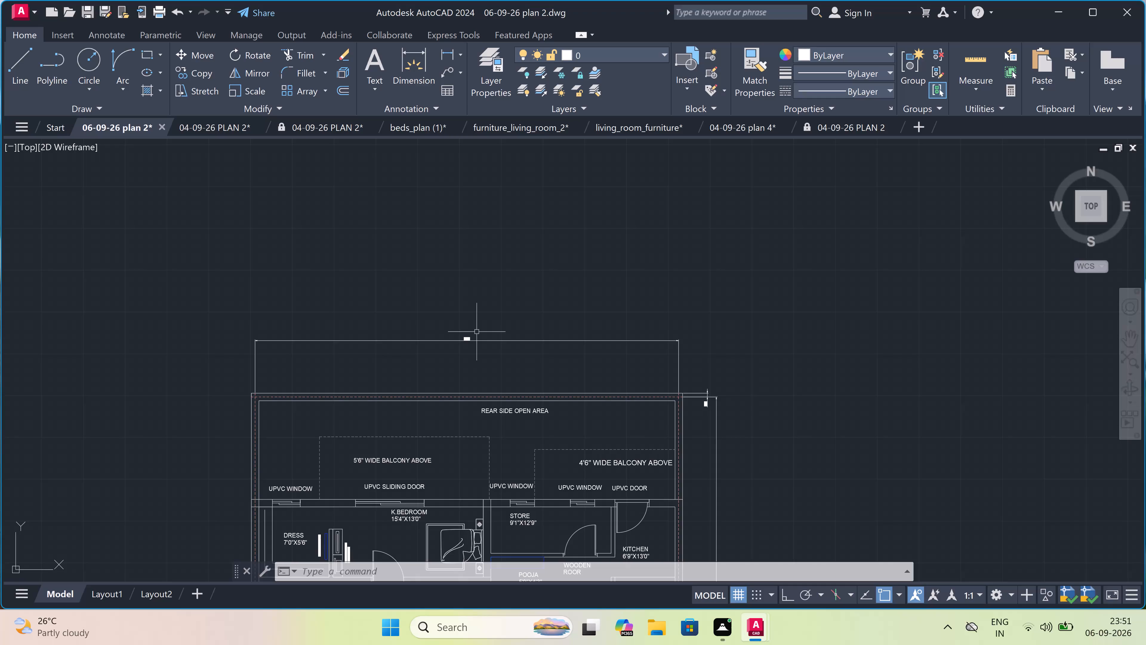
Modify the ISO-25 dimension style's primary units to Engineering format with a precision of 0'-0".
{"action": "scroll", "coordinate": [463, 329], "scroll_direction": "down", "scroll_amount": 3}
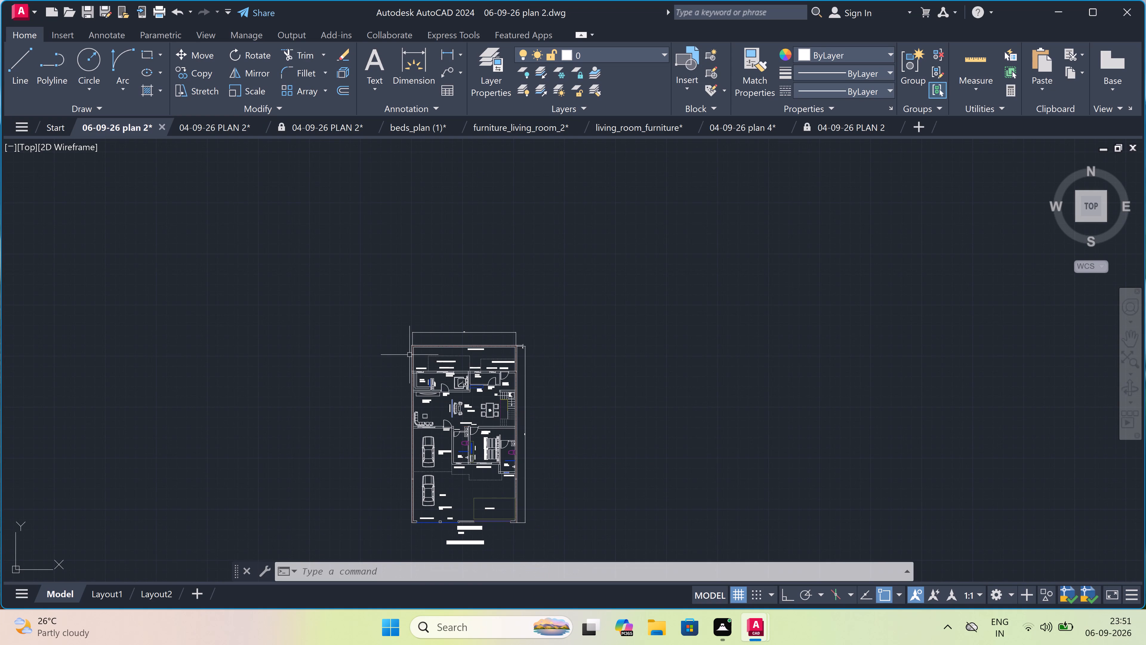
{"action": "scroll", "coordinate": [413, 351], "scroll_direction": "up", "scroll_amount": 1}
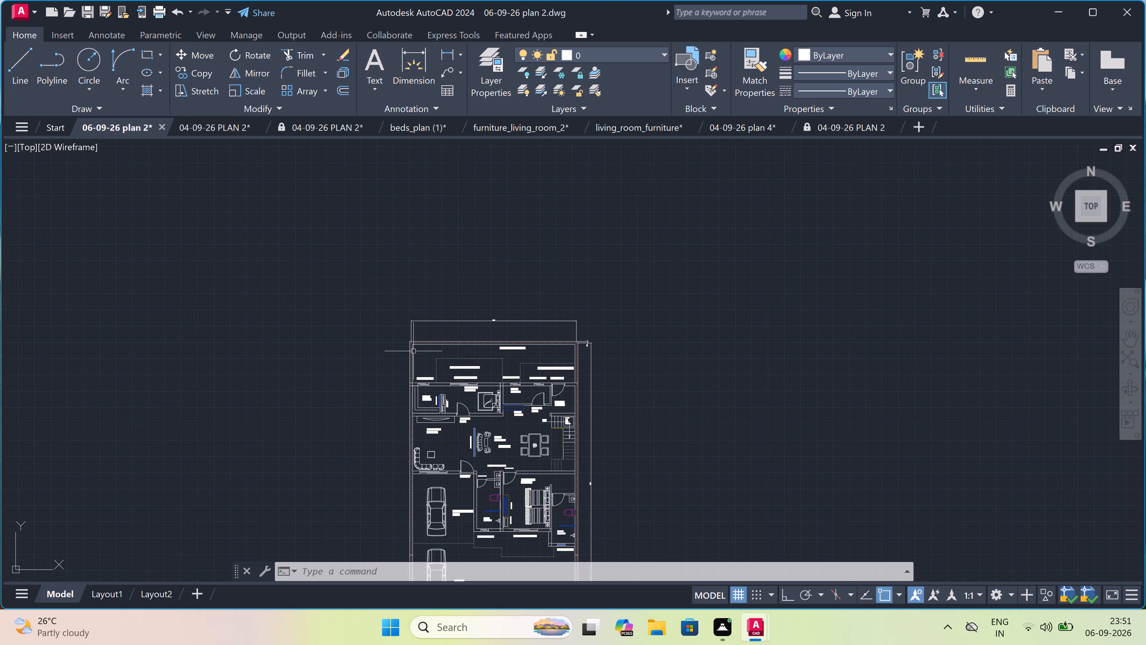
{"action": "scroll", "coordinate": [414, 351], "scroll_direction": "up", "scroll_amount": 3}
{"action": "scroll", "coordinate": [417, 352], "scroll_direction": "down", "scroll_amount": 2}
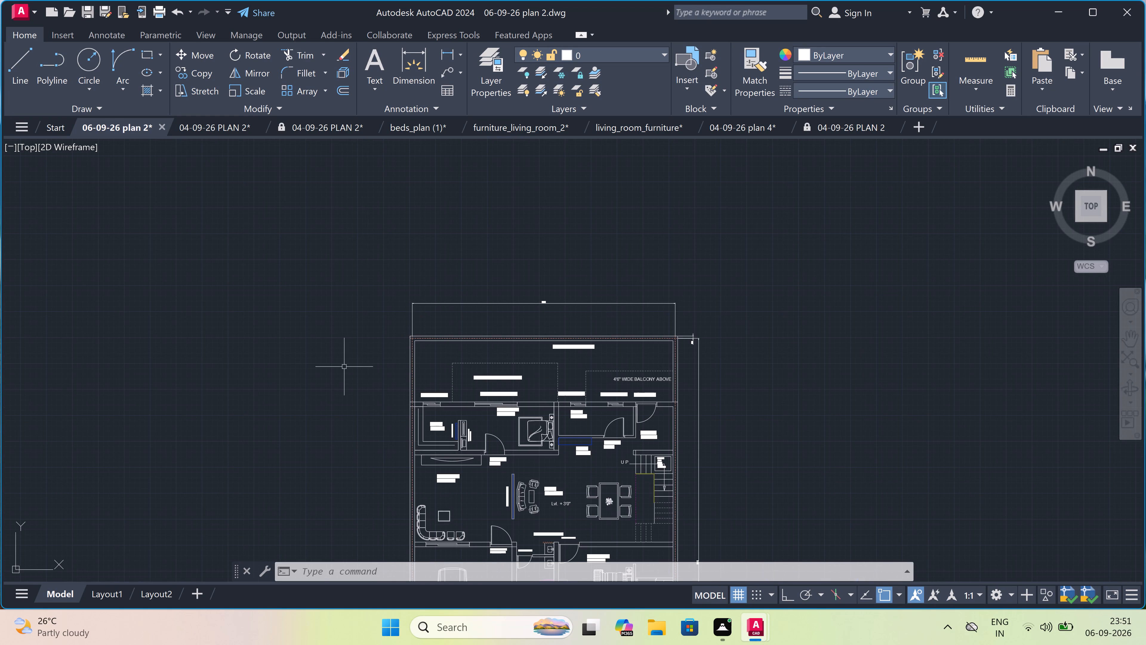
{"action": "type", "text": "dim"}
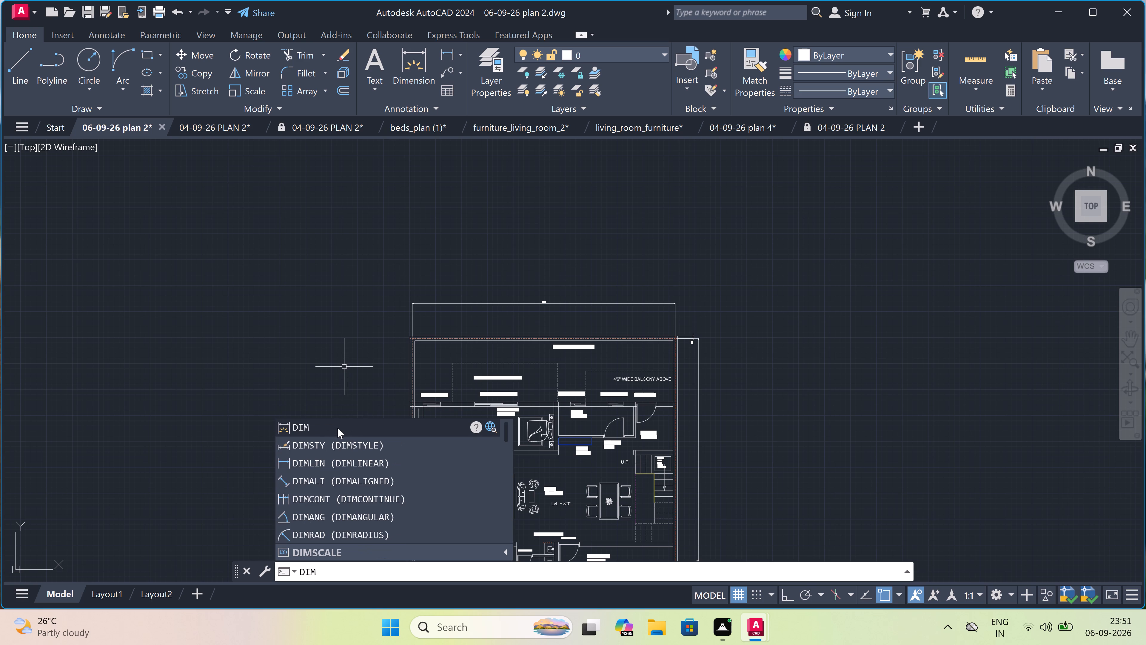
{"action": "left_click", "coordinate": [318, 440]}
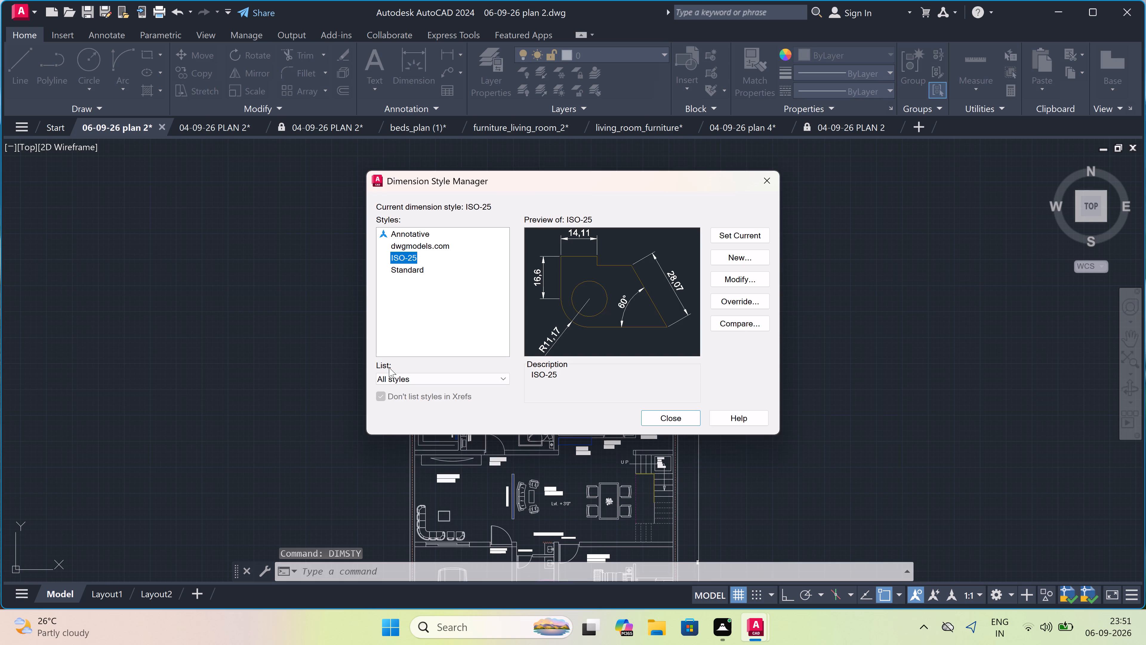
{"action": "left_click", "coordinate": [746, 276]}
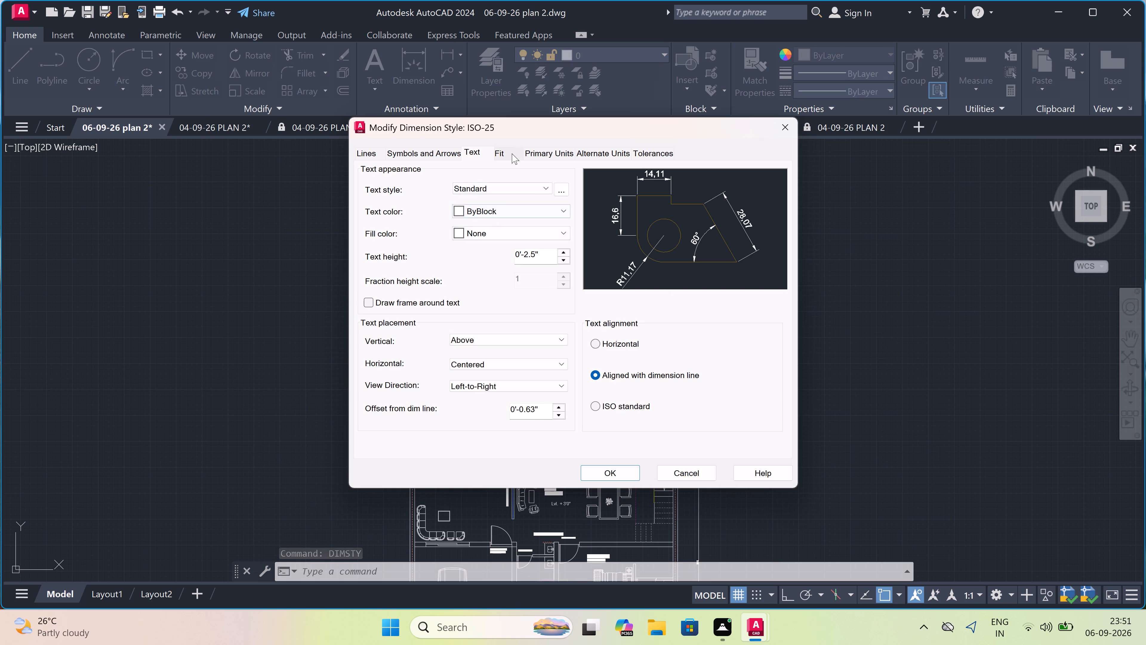
{"action": "double_click", "coordinate": [557, 150]}
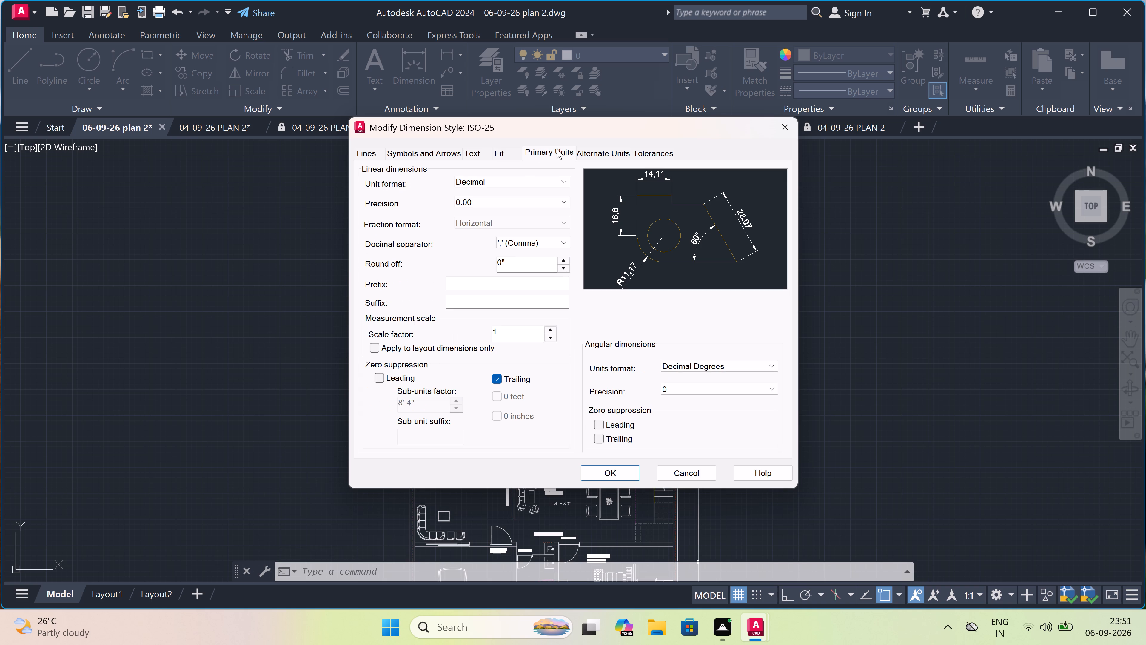
{"action": "double_click", "coordinate": [470, 182]}
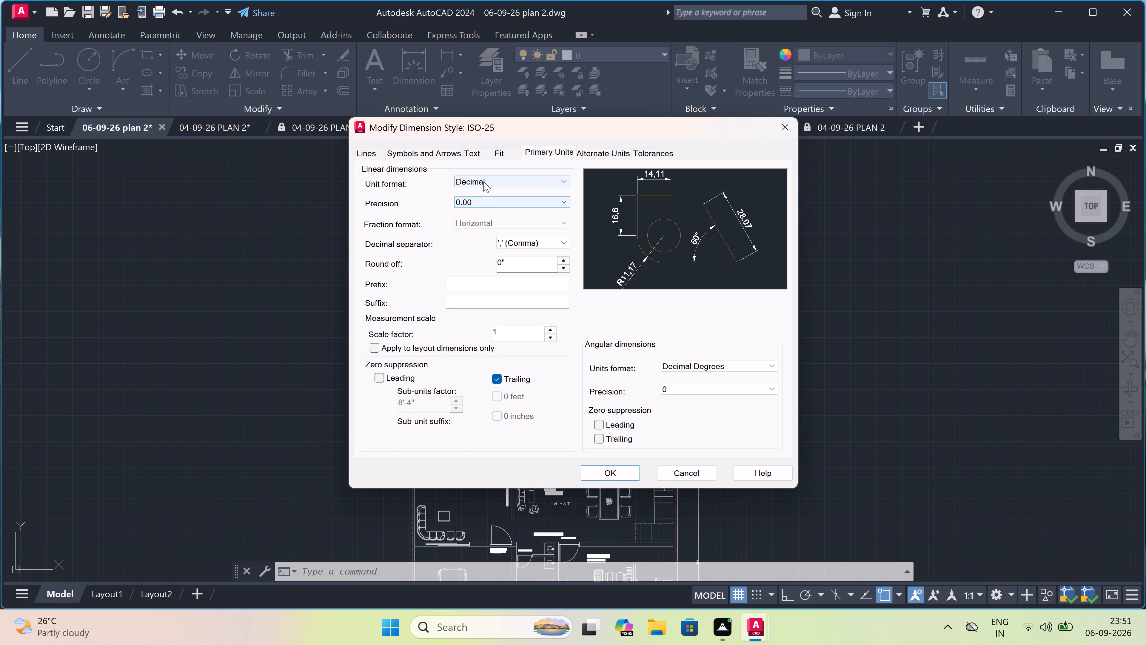
{"action": "left_click", "coordinate": [483, 181]}
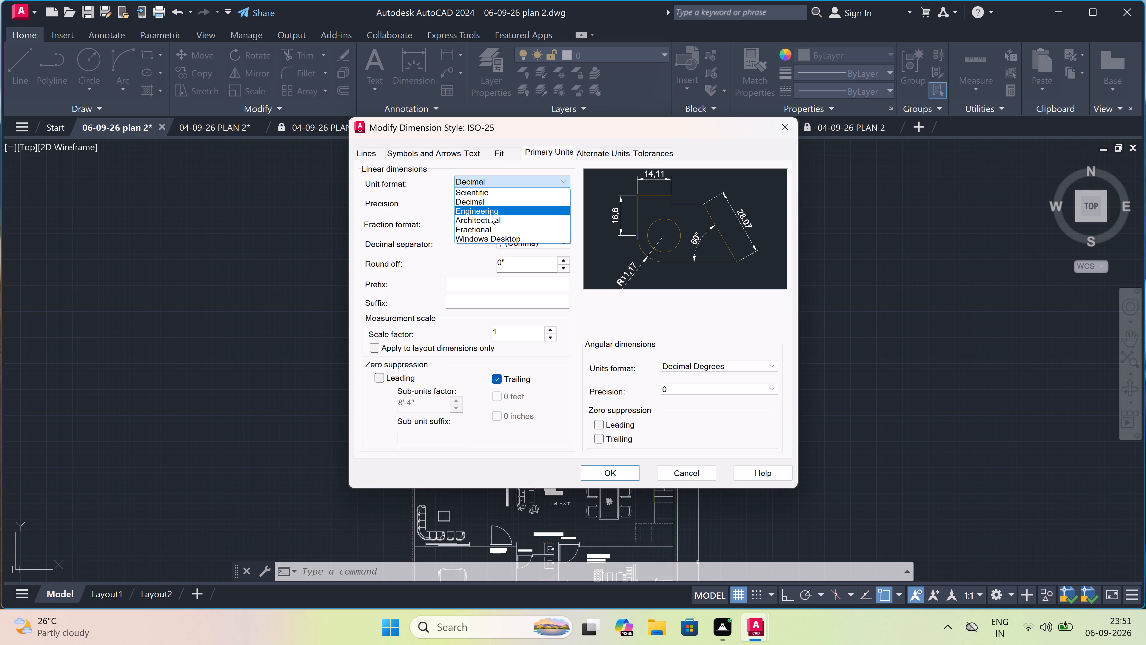
{"action": "left_click", "coordinate": [489, 207]}
{"action": "left_click", "coordinate": [492, 203]}
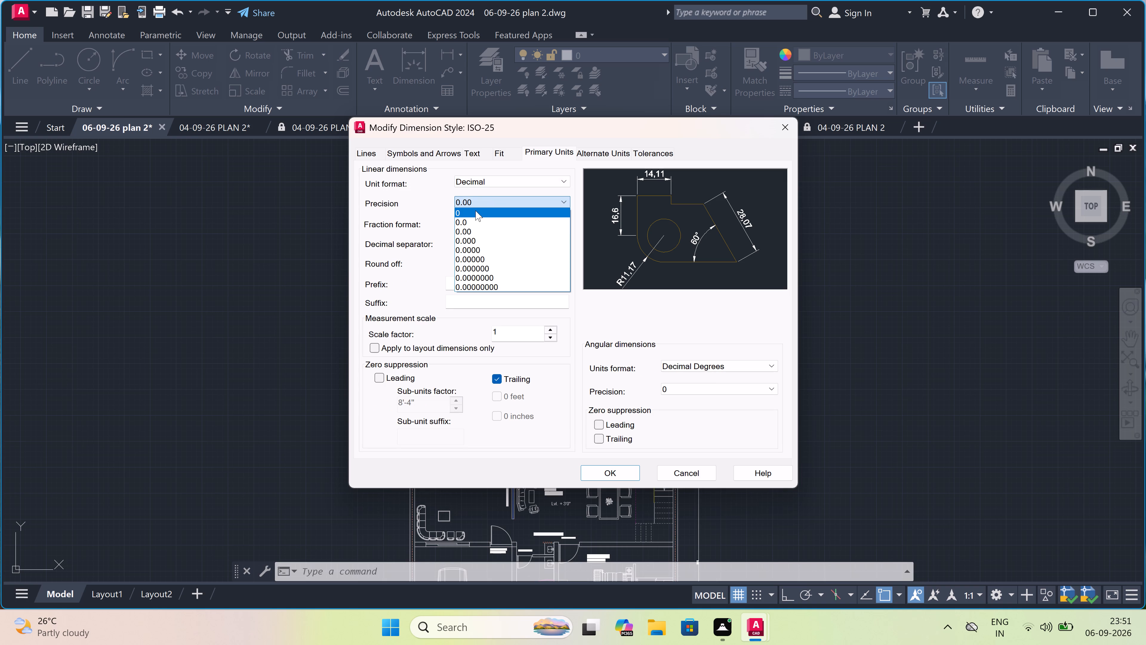
{"action": "double_click", "coordinate": [481, 182]}
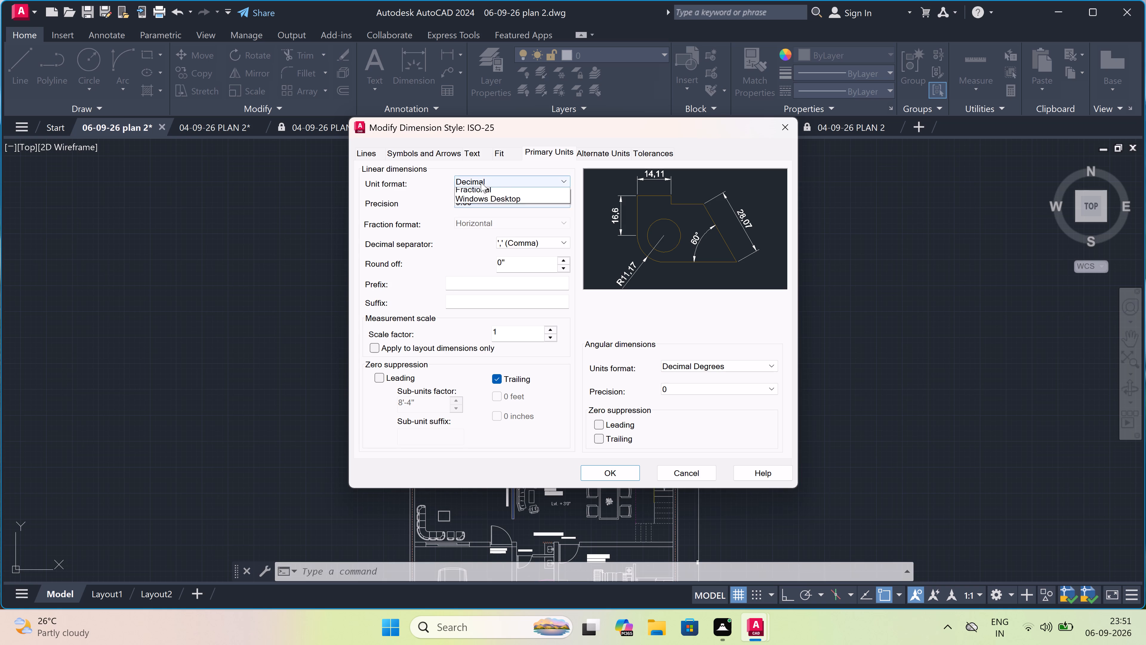
{"action": "left_click", "coordinate": [492, 206]}
{"action": "double_click", "coordinate": [488, 205]}
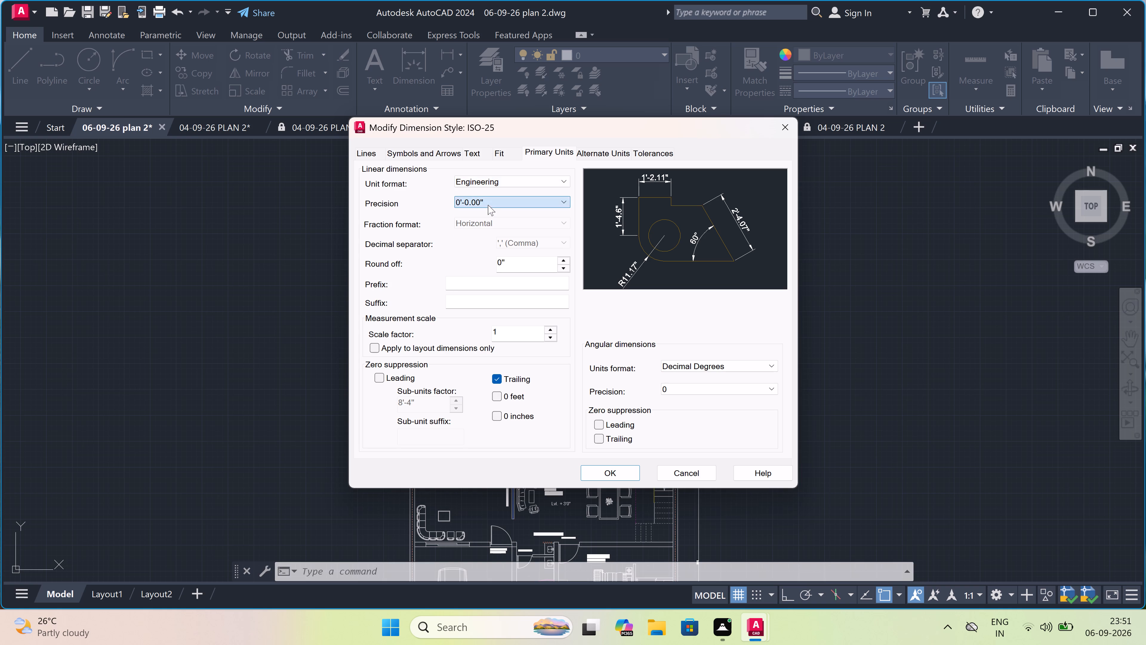
{"action": "left_click", "coordinate": [473, 198]}
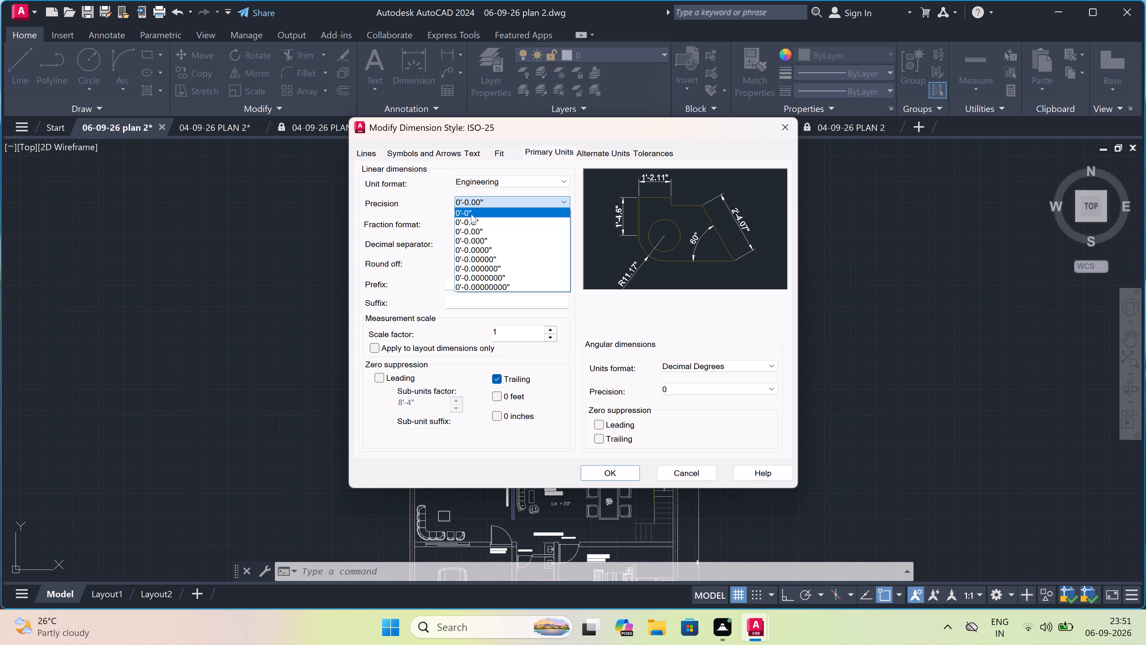
{"action": "double_click", "coordinate": [470, 214]}
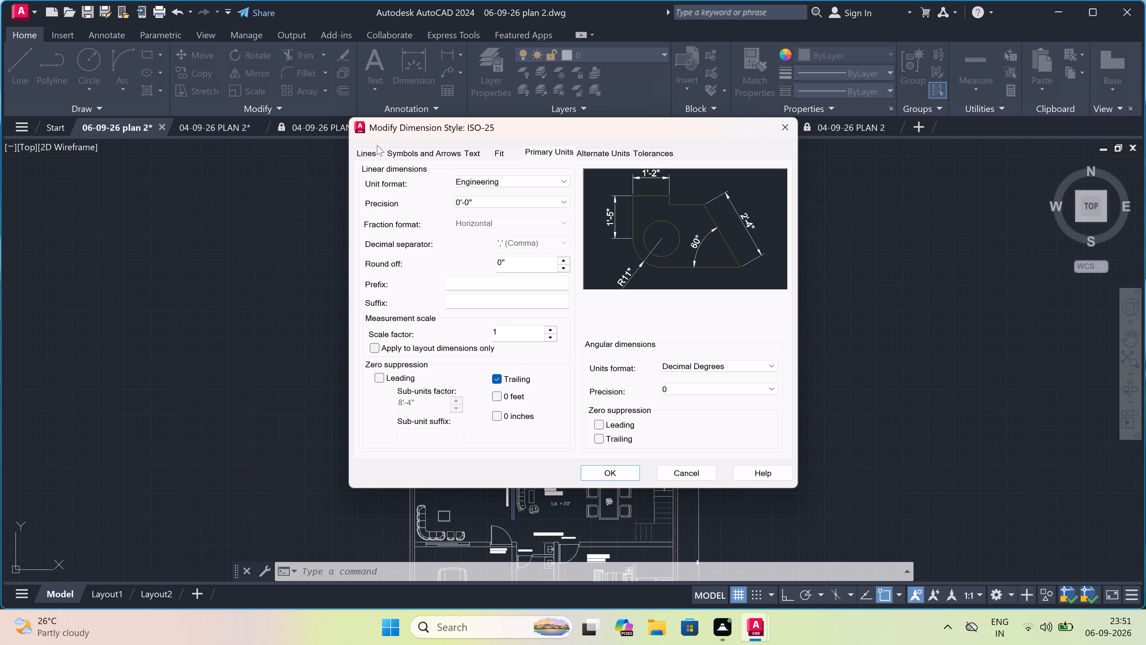
Set the text height of the ISO-25 dimension style to 6".
{"action": "double_click", "coordinate": [476, 153]}
{"action": "left_click", "coordinate": [542, 252]}
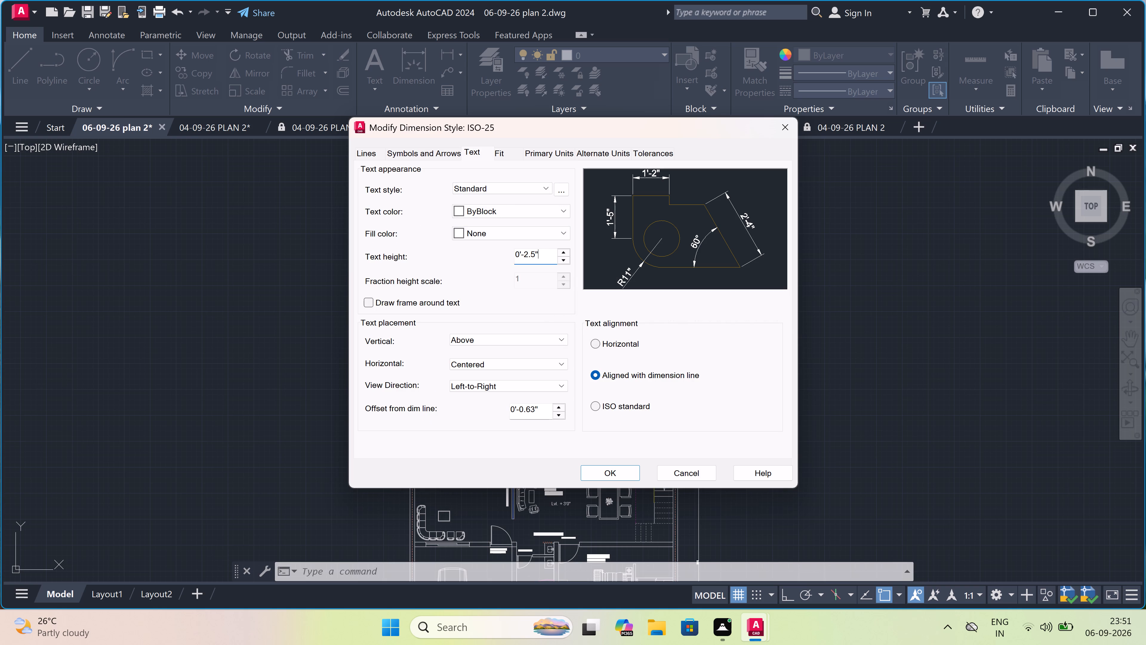
{"action": "key", "text": "BackSpace"}
{"action": "key", "text": "6"}
{"action": "key", "text": "BackSpace"}
{"action": "key", "text": "BackSpace"}
{"action": "key", "text": "BackSpace"}
{"action": "key", "text": "BackSpace"}
{"action": "key", "text": "BackSpace"}
{"action": "key", "text": "BackSpace"}
{"action": "key", "text": "BackSpace"}
{"action": "key", "text": "BackSpace"}
{"action": "key", "text": "BackSpace"}
{"action": "key", "text": "BackSpace"}
{"action": "key", "text": "BackSpace"}
{"action": "key", "text": "BackSpace"}
{"action": "key", "text": "BackSpace"}
{"action": "key", "text": "BackSpace"}
{"action": "key", "text": "BackSpace"}
{"action": "key", "text": "BackSpace"}
{"action": "key", "text": "BackSpace"}
{"action": "key", "text": "BackSpace"}
{"action": "key", "text": "BackSpace"}
{"action": "key", "text": "BackSpace"}
{"action": "key", "text": "6"}
{"action": "key", "text": "shift+quotedbl"}
Accept the ISO-25 style modifications, make the current style selection active and close the Dimension Style Manager.
{"action": "left_click", "coordinate": [598, 472]}
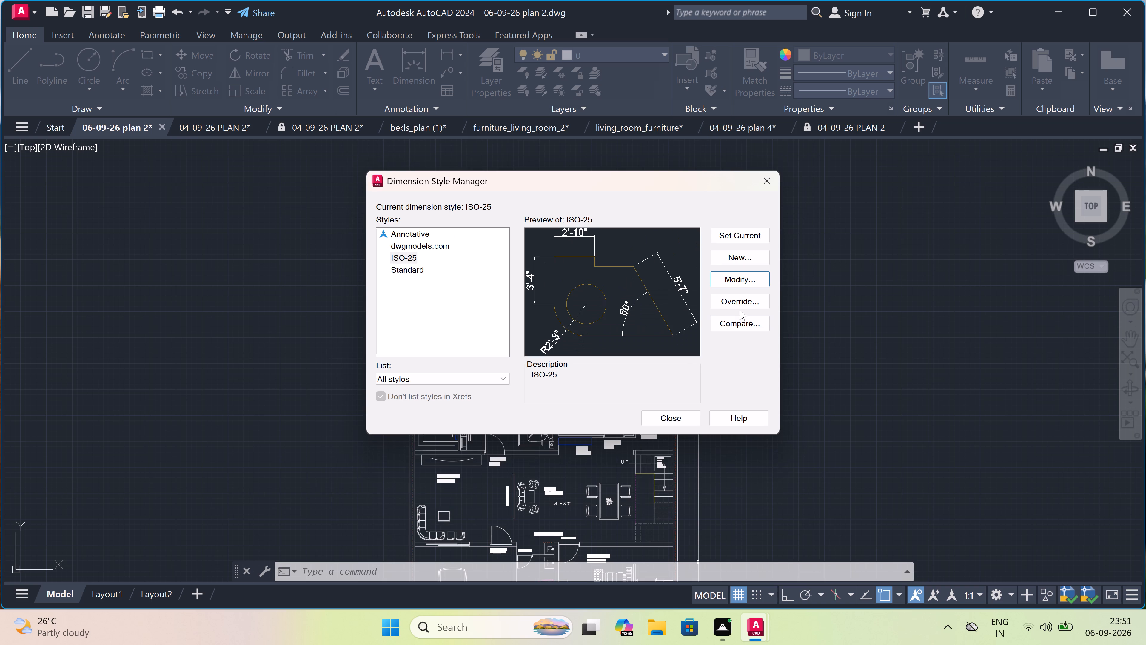
{"action": "left_click", "coordinate": [737, 232]}
{"action": "left_click", "coordinate": [671, 414]}
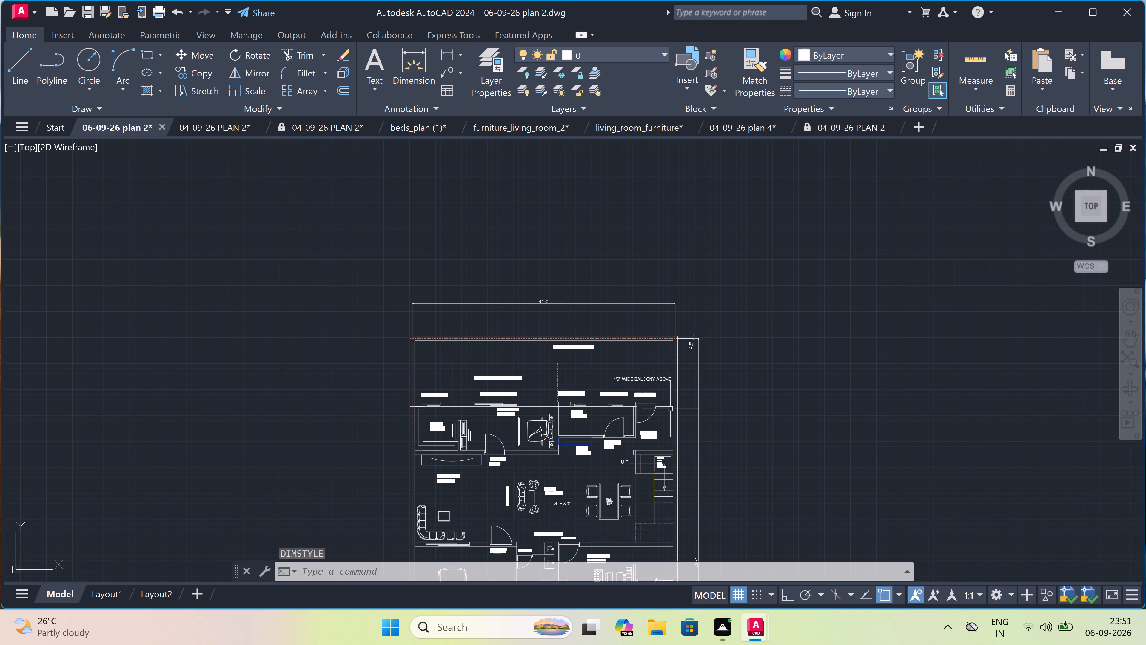
Draw a rectangular frame around the entire ground floor plan, enclosing its outer dimensions and the title below.
{"action": "scroll", "coordinate": [574, 349], "scroll_direction": "down", "scroll_amount": 3}
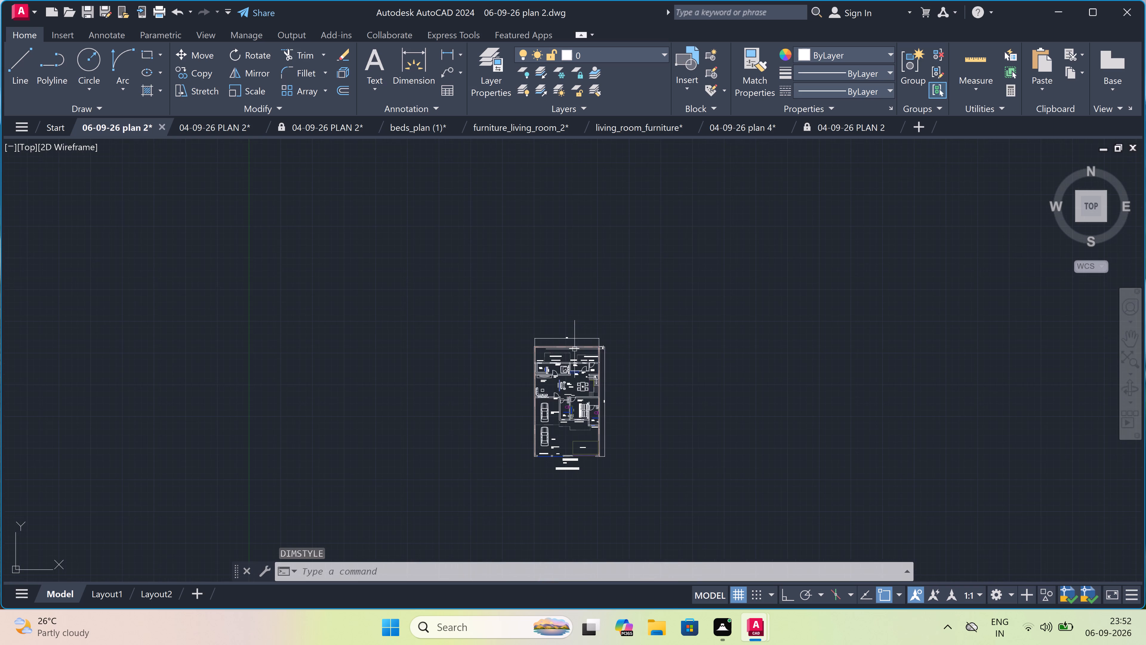
{"action": "scroll", "coordinate": [574, 351], "scroll_direction": "up", "scroll_amount": 2}
{"action": "scroll", "coordinate": [574, 353], "scroll_direction": "down", "scroll_amount": 2}
{"action": "scroll", "coordinate": [509, 461], "scroll_direction": "up", "scroll_amount": 2}
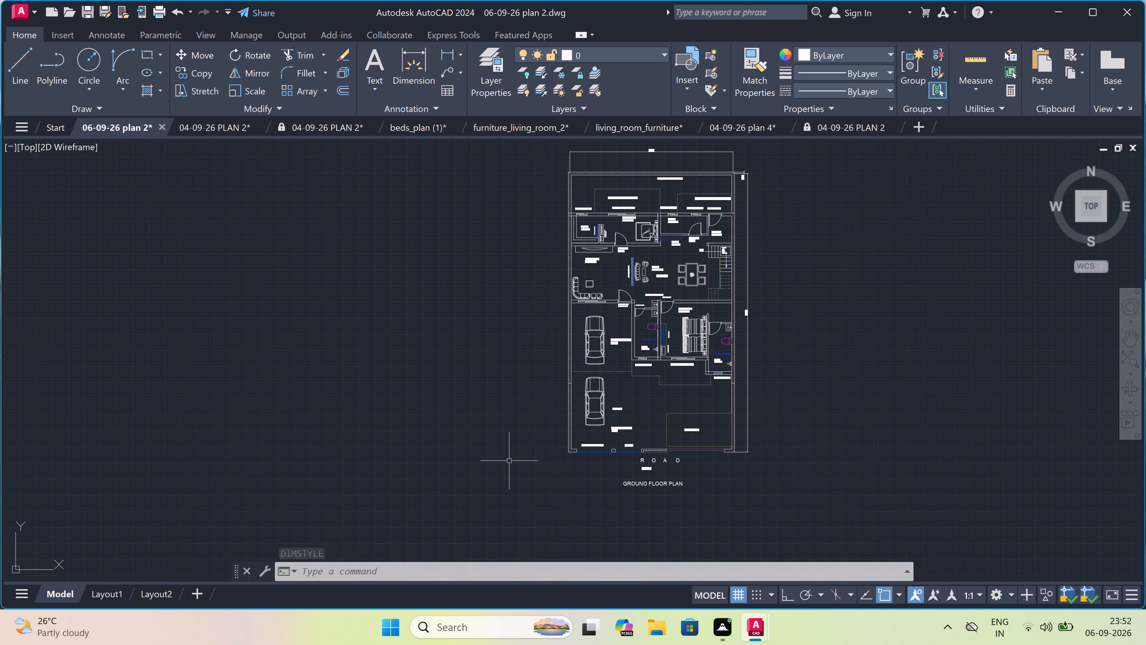
{"action": "scroll", "coordinate": [498, 461], "scroll_direction": "down", "scroll_amount": 2}
{"action": "scroll", "coordinate": [484, 417], "scroll_direction": "up", "scroll_amount": 2}
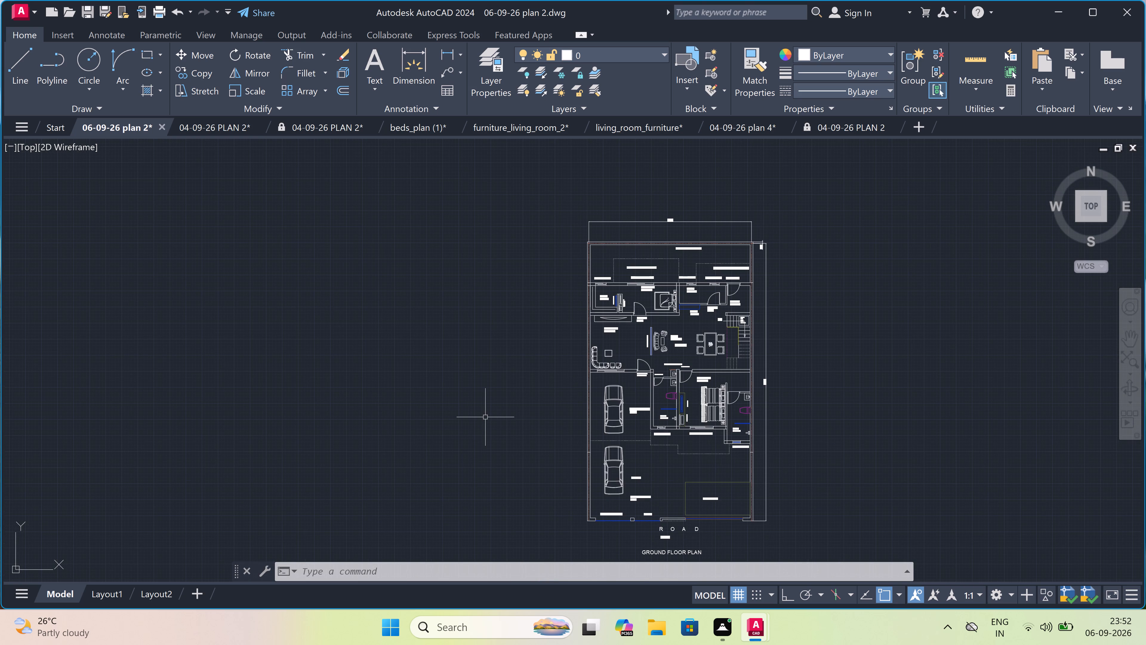
{"action": "type", "text": "rec"}
{"action": "key", "text": "space"}
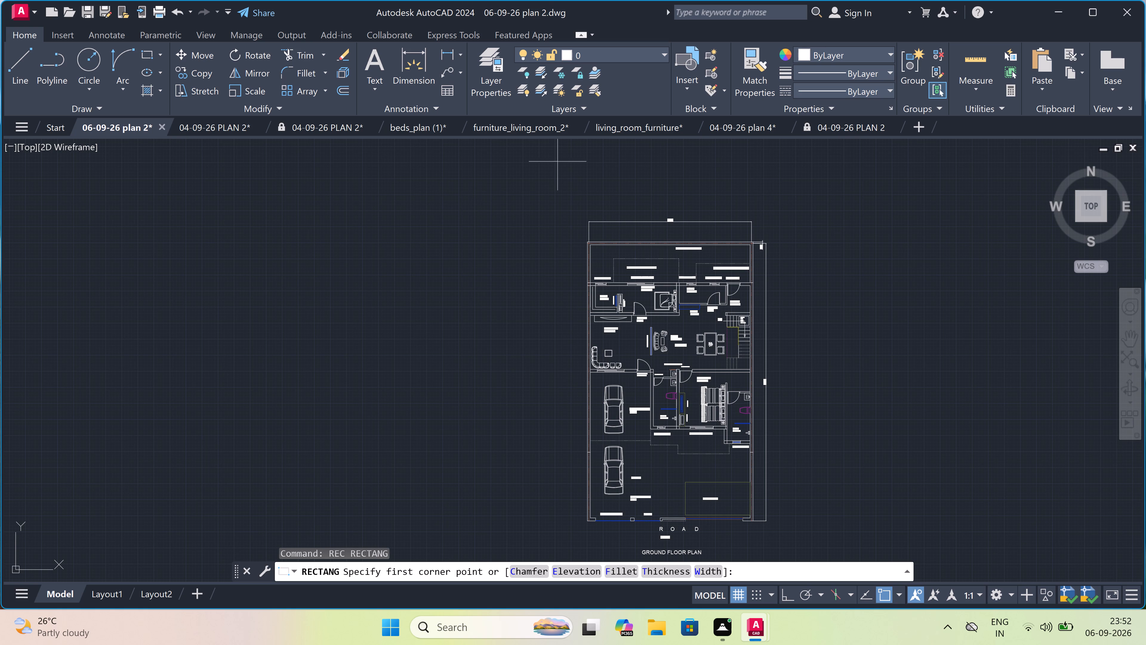
{"action": "left_click", "coordinate": [546, 195]}
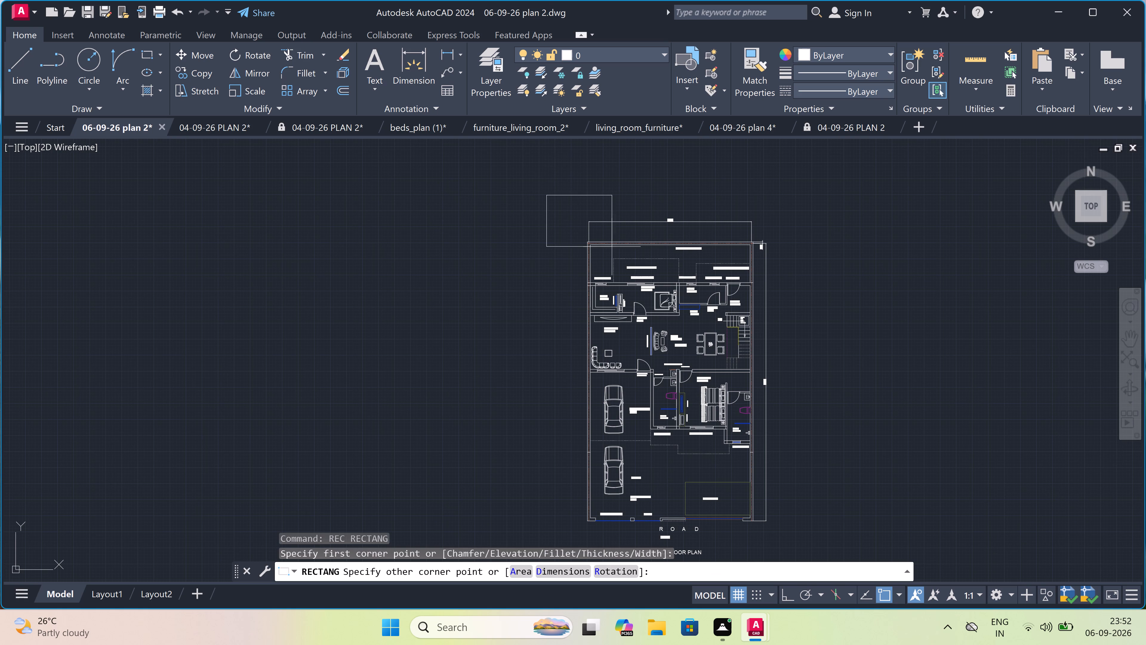
{"action": "scroll", "coordinate": [763, 333], "scroll_direction": "down", "scroll_amount": 3}
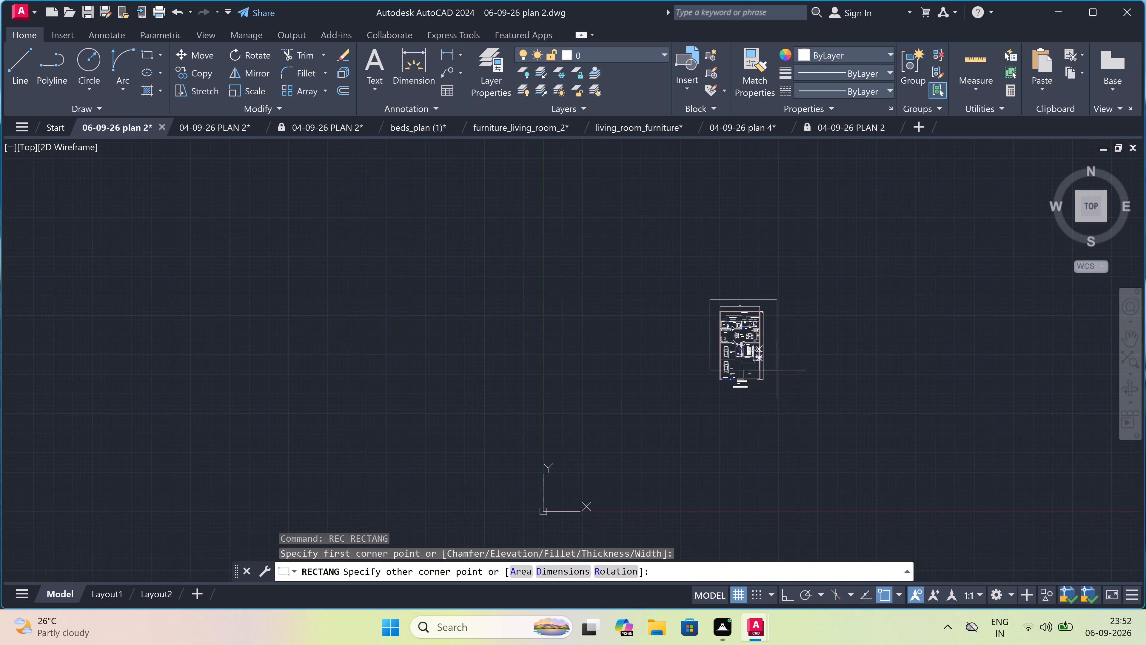
{"action": "scroll", "coordinate": [764, 406], "scroll_direction": "up", "scroll_amount": 2}
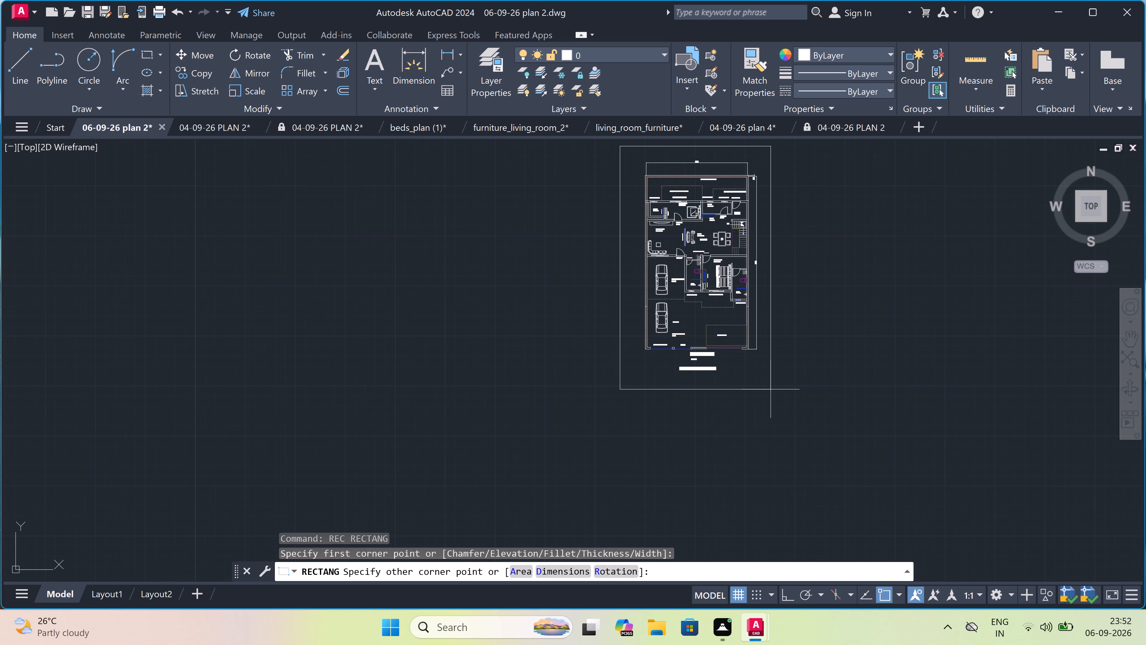
{"action": "left_click", "coordinate": [791, 393]}
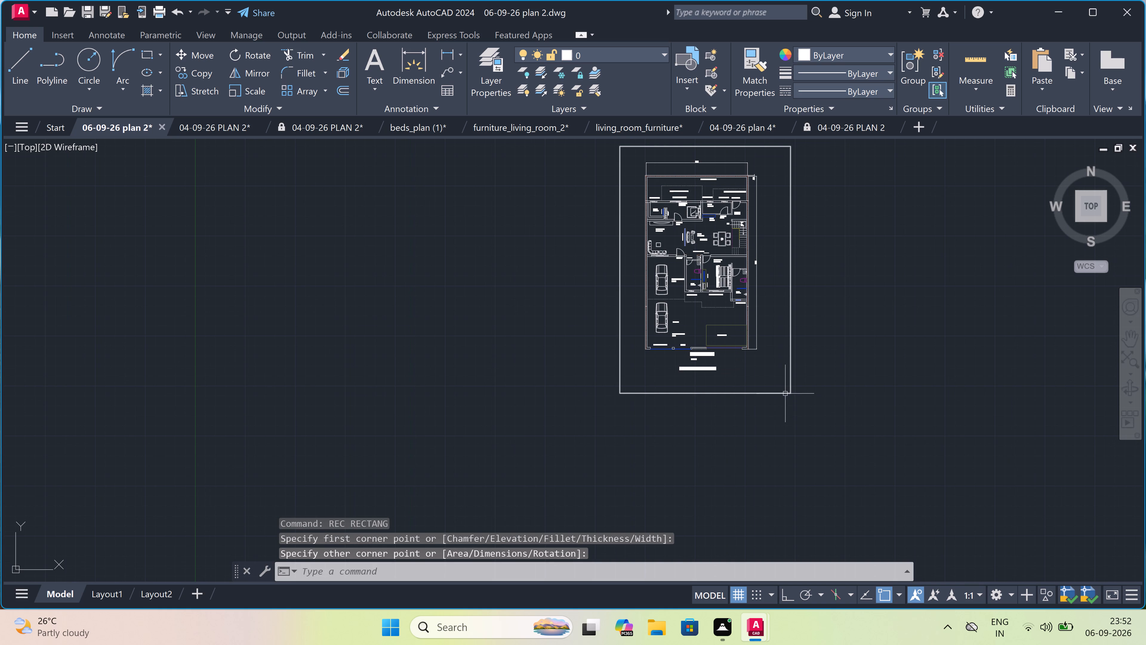
Start a single-sheet plot using the DWG To PDF.pc3 plotter and ISO A4 (210.00 x 297.00 MM) paper.
{"action": "scroll", "coordinate": [784, 392], "scroll_direction": "down", "scroll_amount": 5}
{"action": "scroll", "coordinate": [800, 380], "scroll_direction": "up", "scroll_amount": 5}
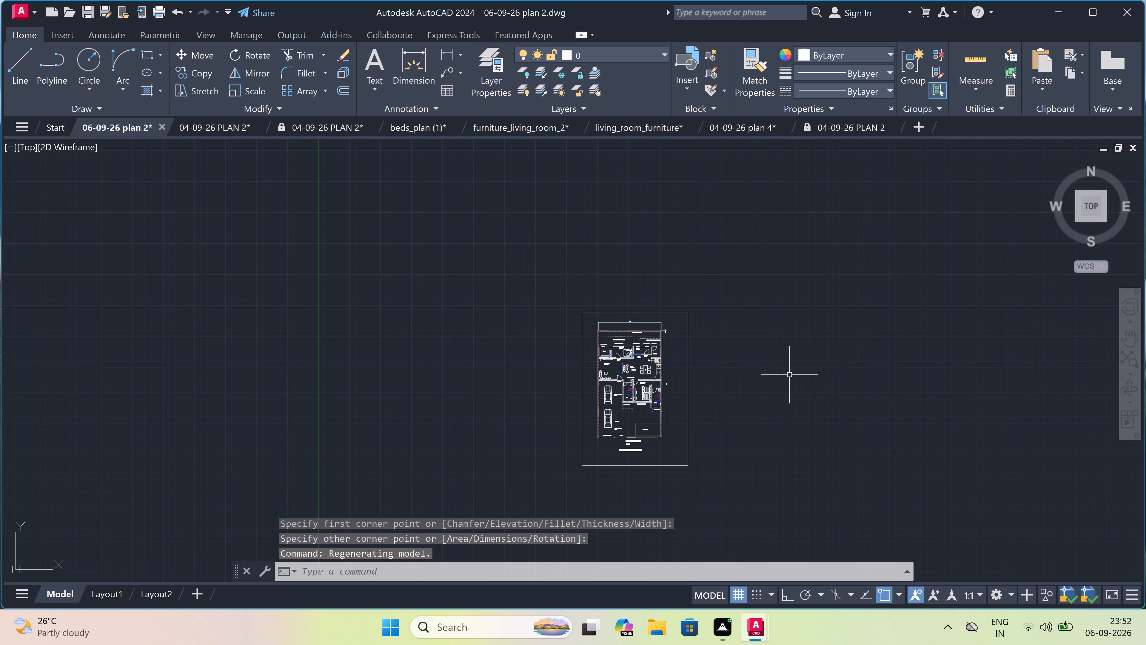
{"action": "scroll", "coordinate": [724, 383], "scroll_direction": "up", "scroll_amount": 2}
{"action": "scroll", "coordinate": [724, 382], "scroll_direction": "down", "scroll_amount": 2}
{"action": "scroll", "coordinate": [728, 417], "scroll_direction": "up", "scroll_amount": 1}
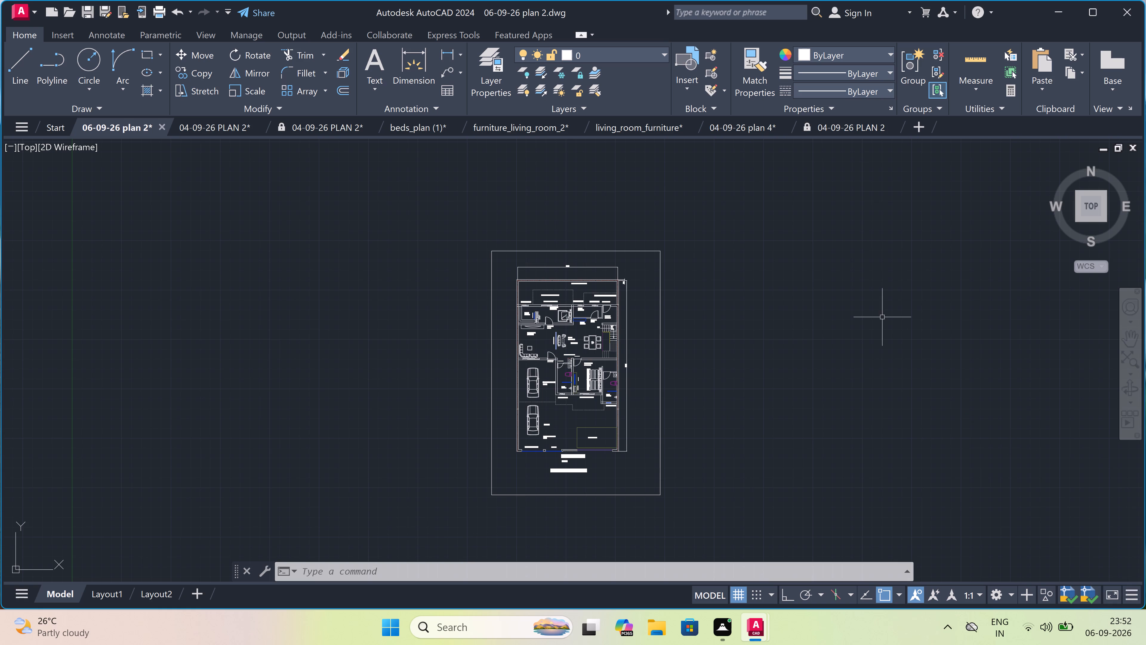
{"action": "scroll", "coordinate": [609, 357], "scroll_direction": "up", "scroll_amount": 2}
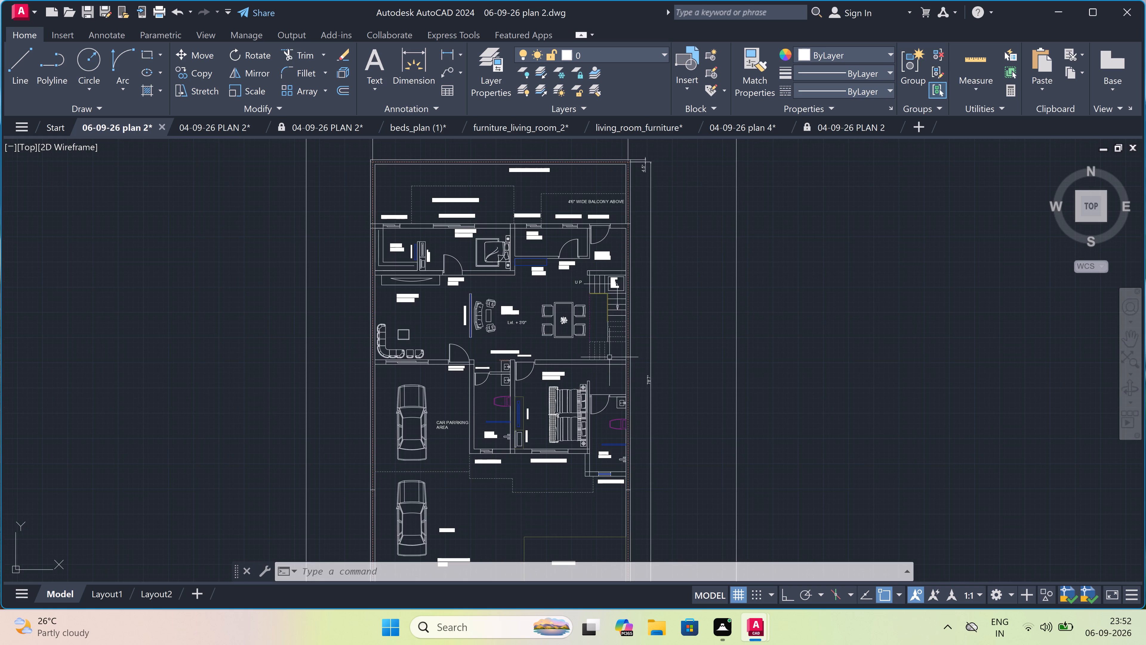
{"action": "scroll", "coordinate": [609, 357], "scroll_direction": "down", "scroll_amount": 1}
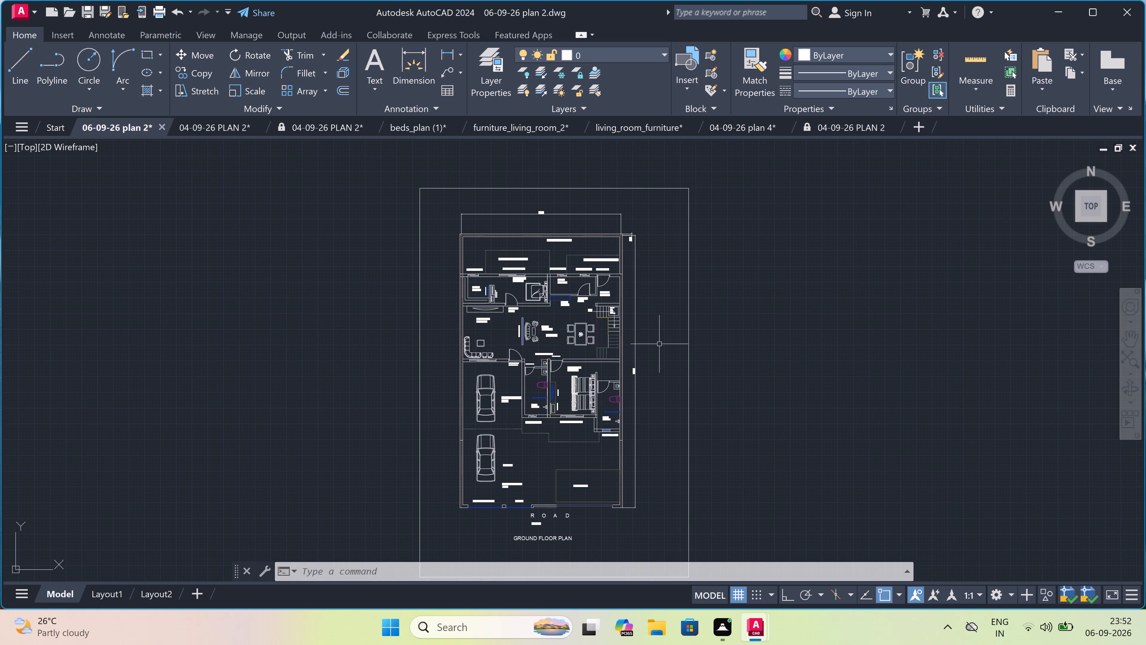
{"action": "key", "text": "ctrl+p"}
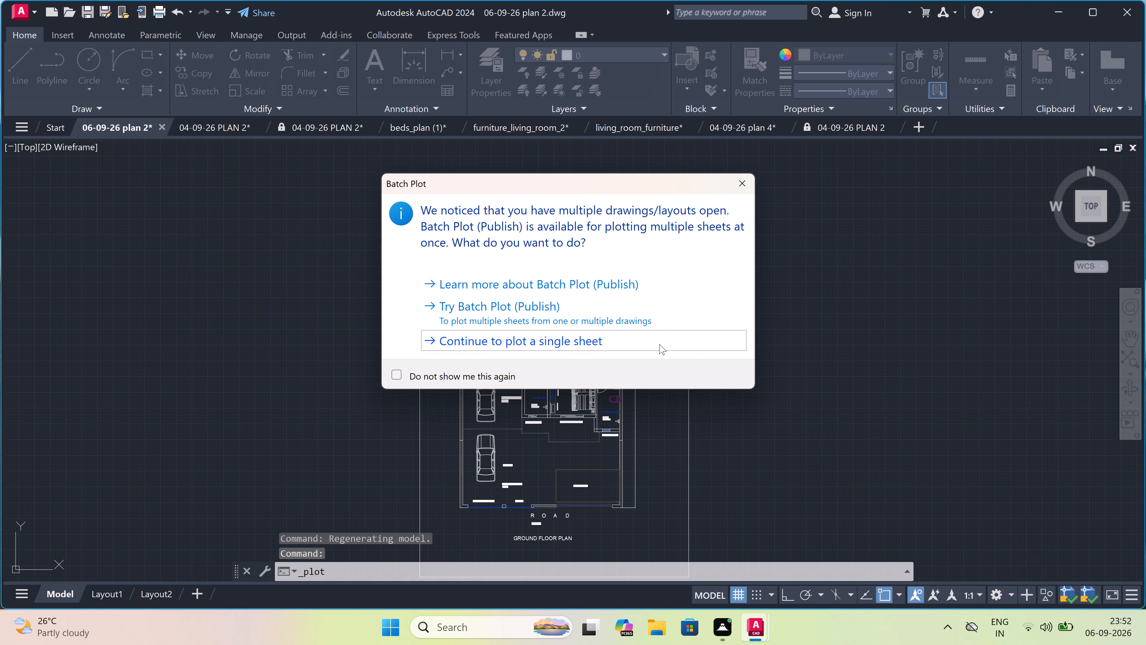
{"action": "key", "text": "Escape"}
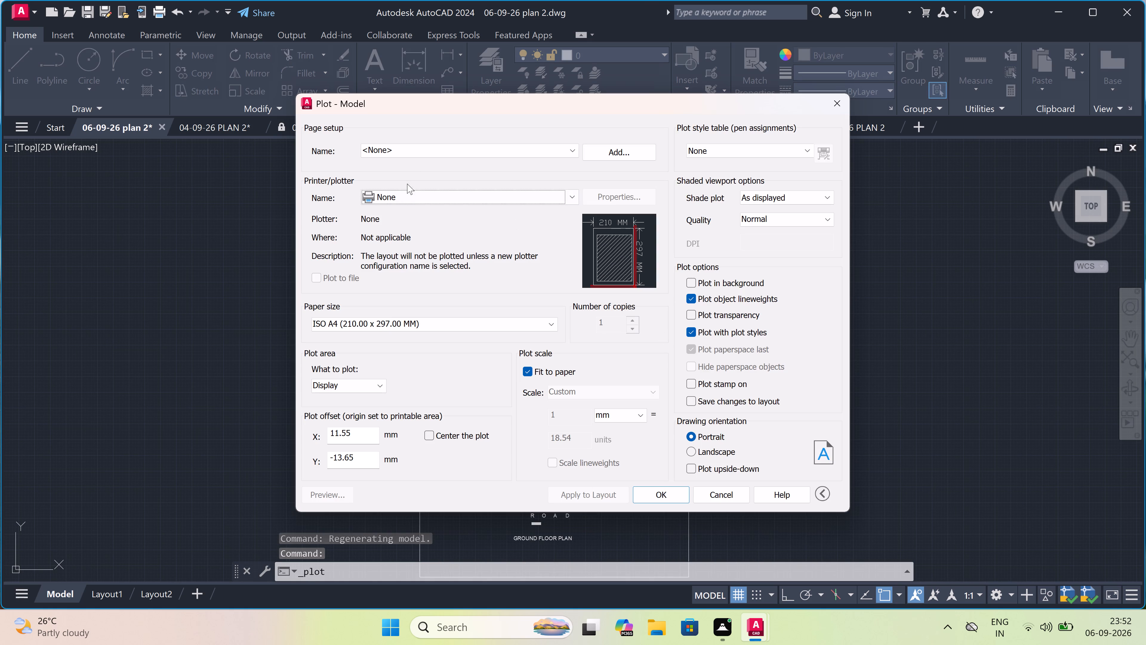
{"action": "left_click", "coordinate": [401, 196]}
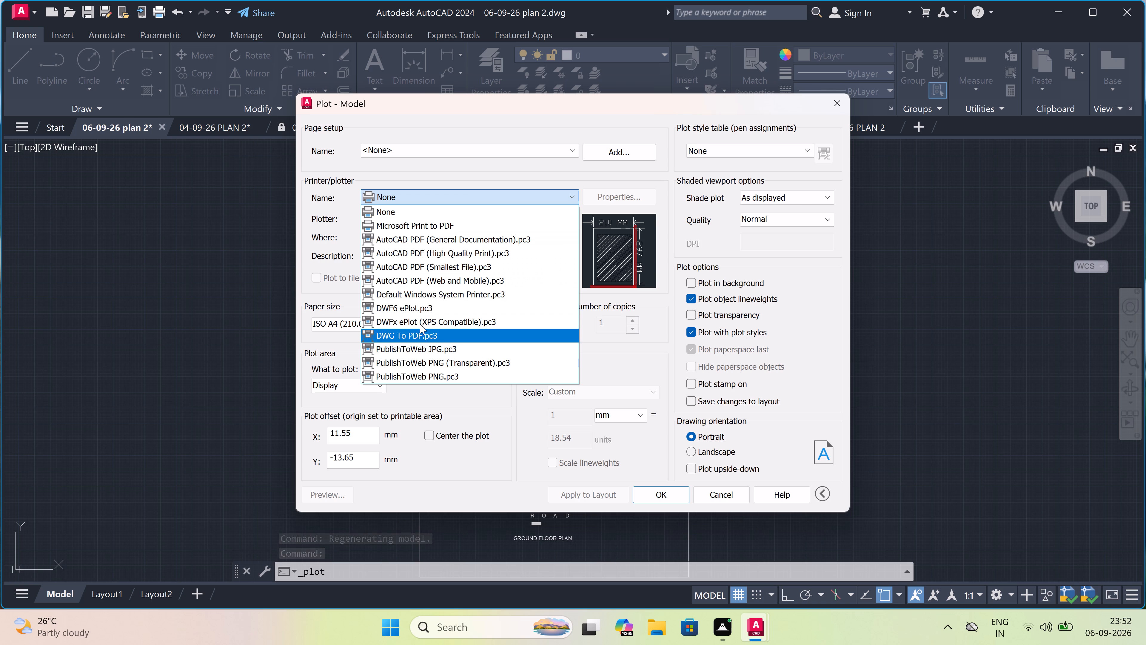
{"action": "left_click", "coordinate": [421, 332]}
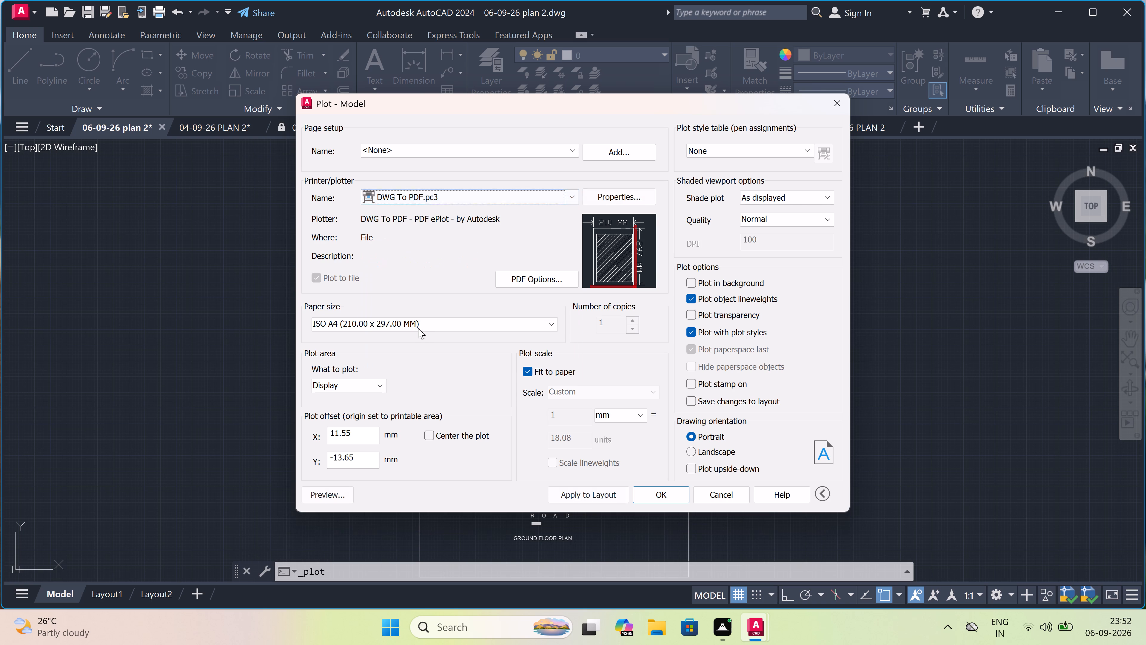
{"action": "left_click", "coordinate": [416, 325]}
{"action": "scroll", "coordinate": [391, 413], "scroll_direction": "up", "scroll_amount": 2}
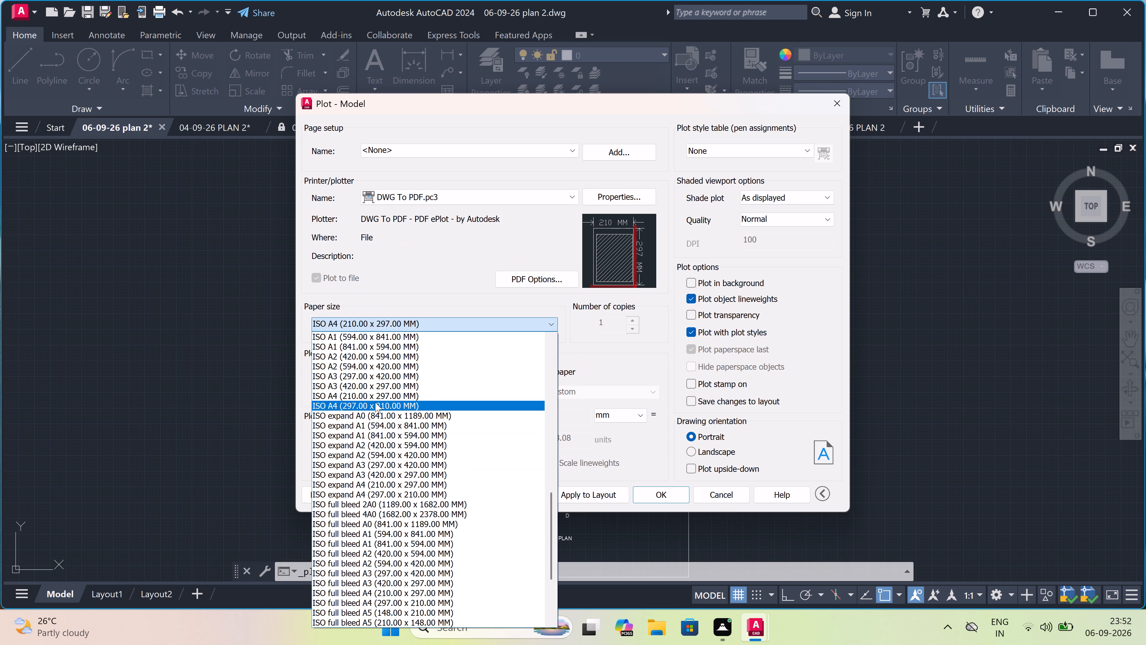
{"action": "left_click", "coordinate": [351, 393]}
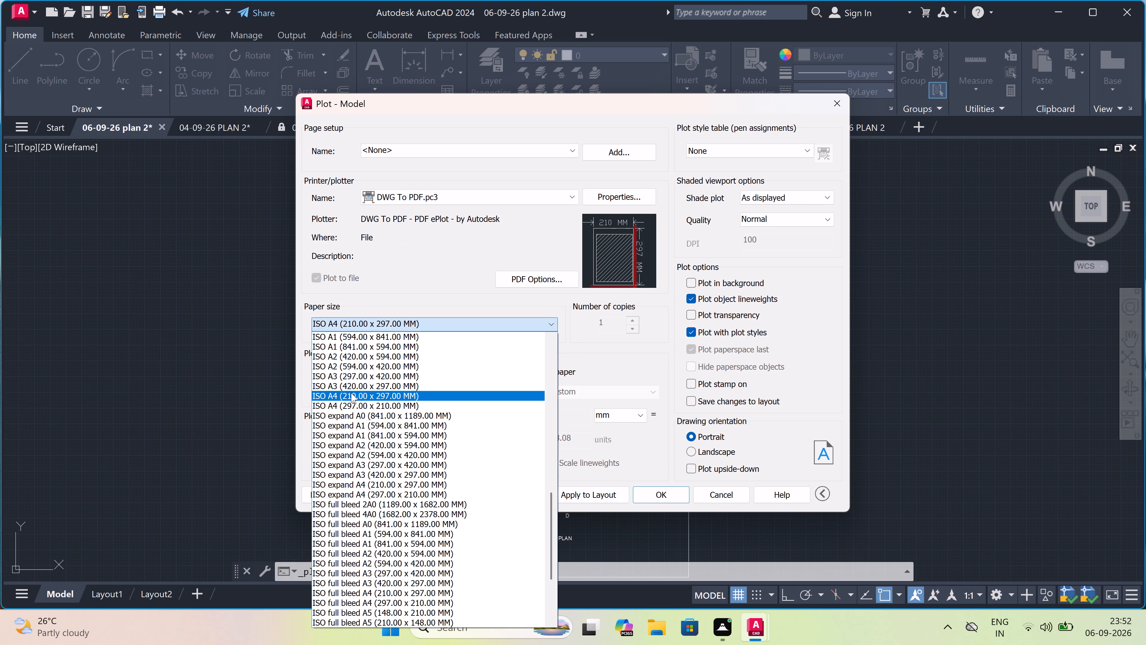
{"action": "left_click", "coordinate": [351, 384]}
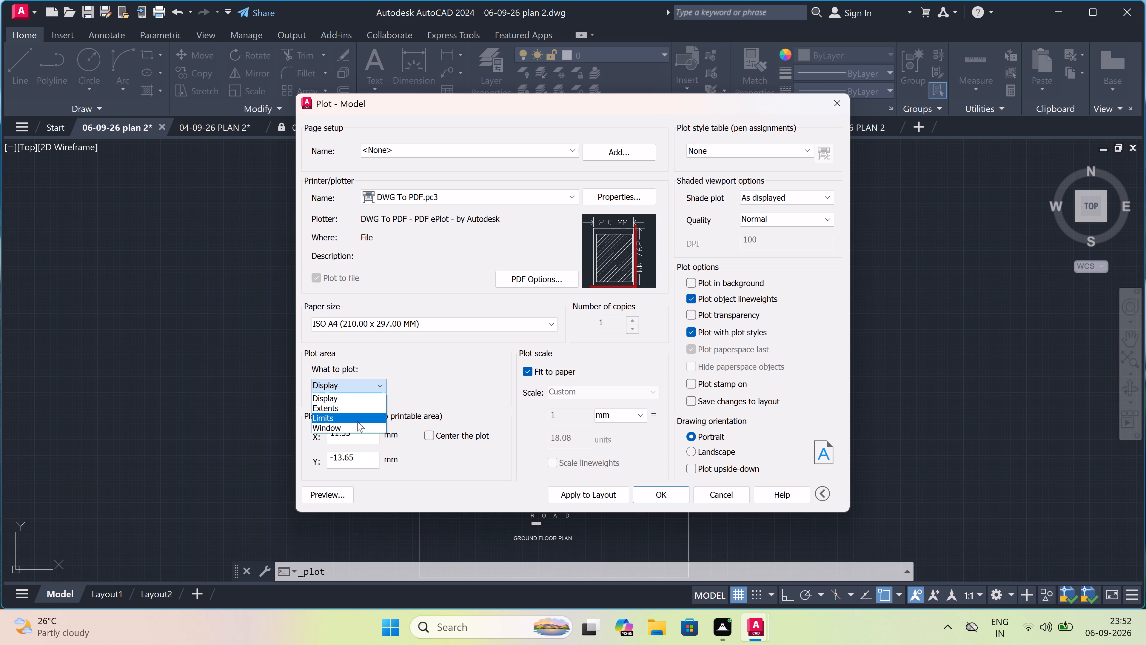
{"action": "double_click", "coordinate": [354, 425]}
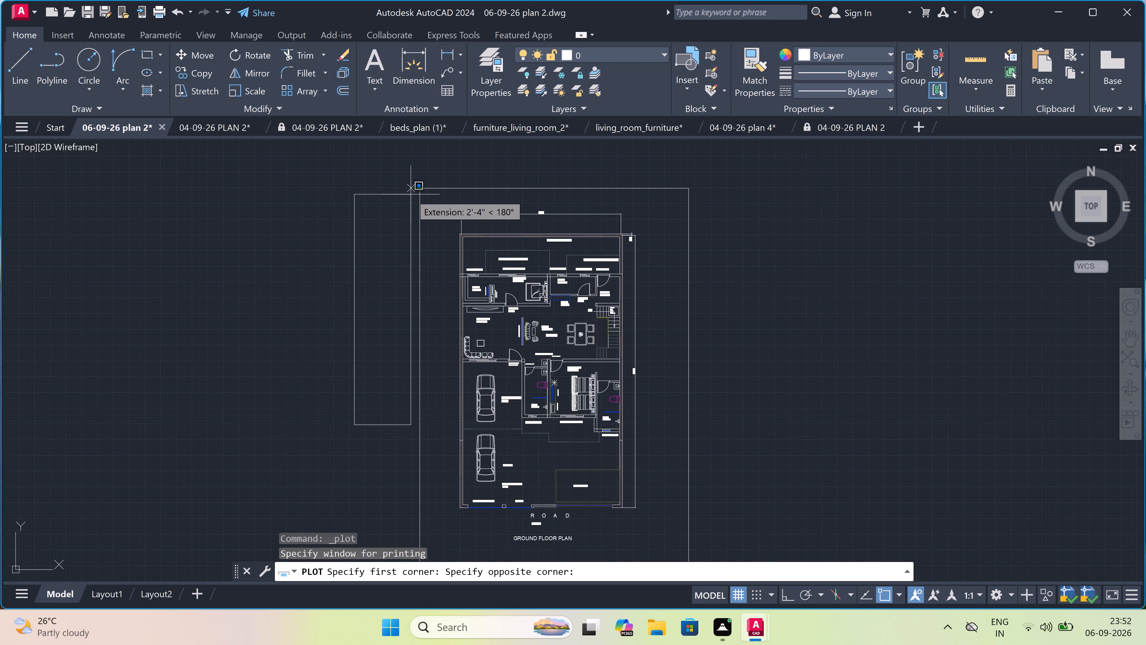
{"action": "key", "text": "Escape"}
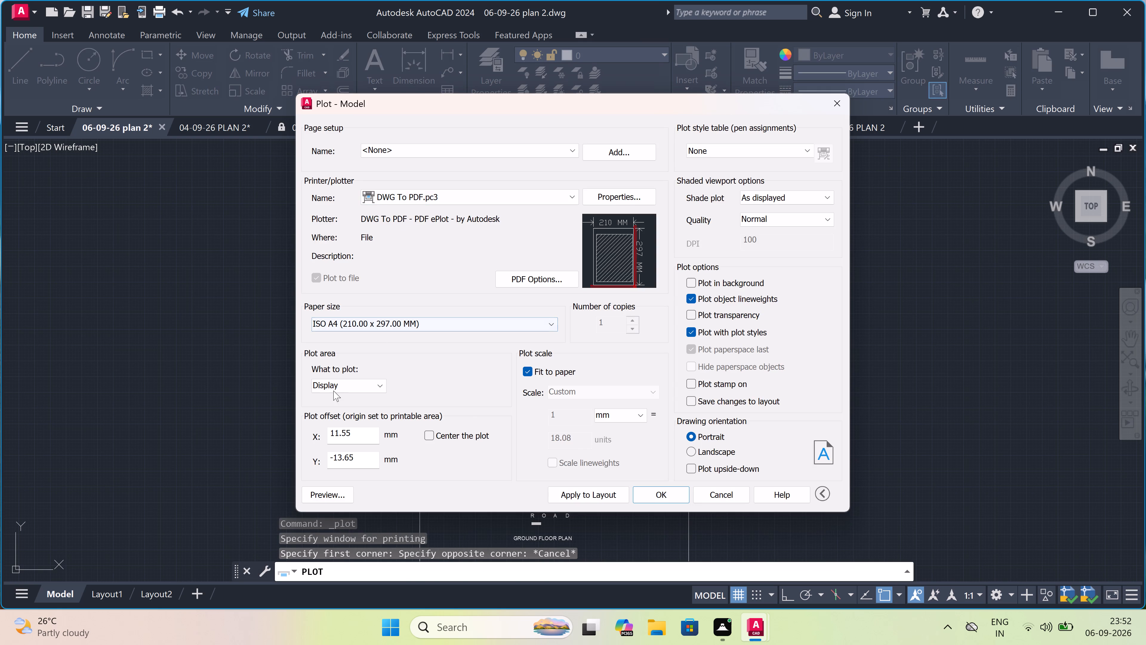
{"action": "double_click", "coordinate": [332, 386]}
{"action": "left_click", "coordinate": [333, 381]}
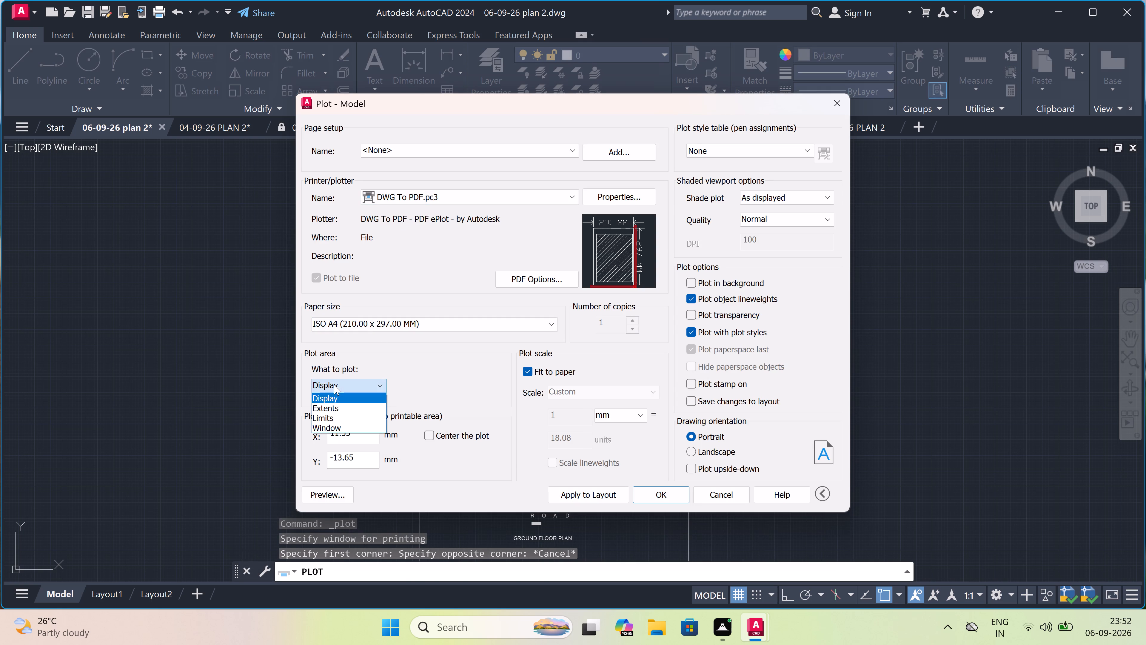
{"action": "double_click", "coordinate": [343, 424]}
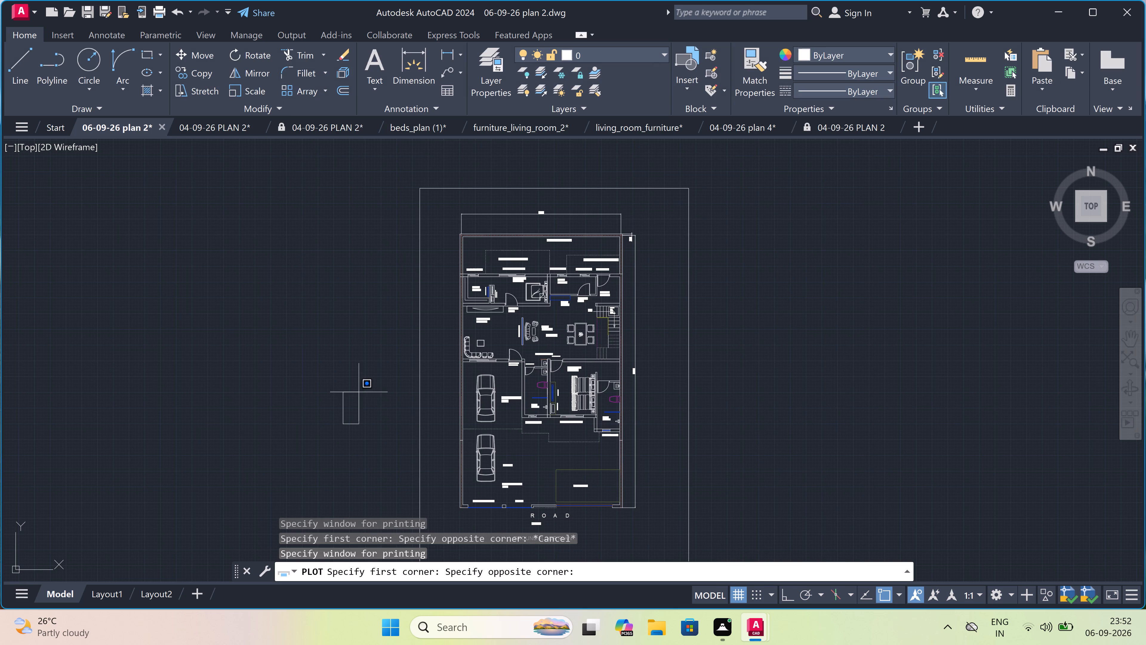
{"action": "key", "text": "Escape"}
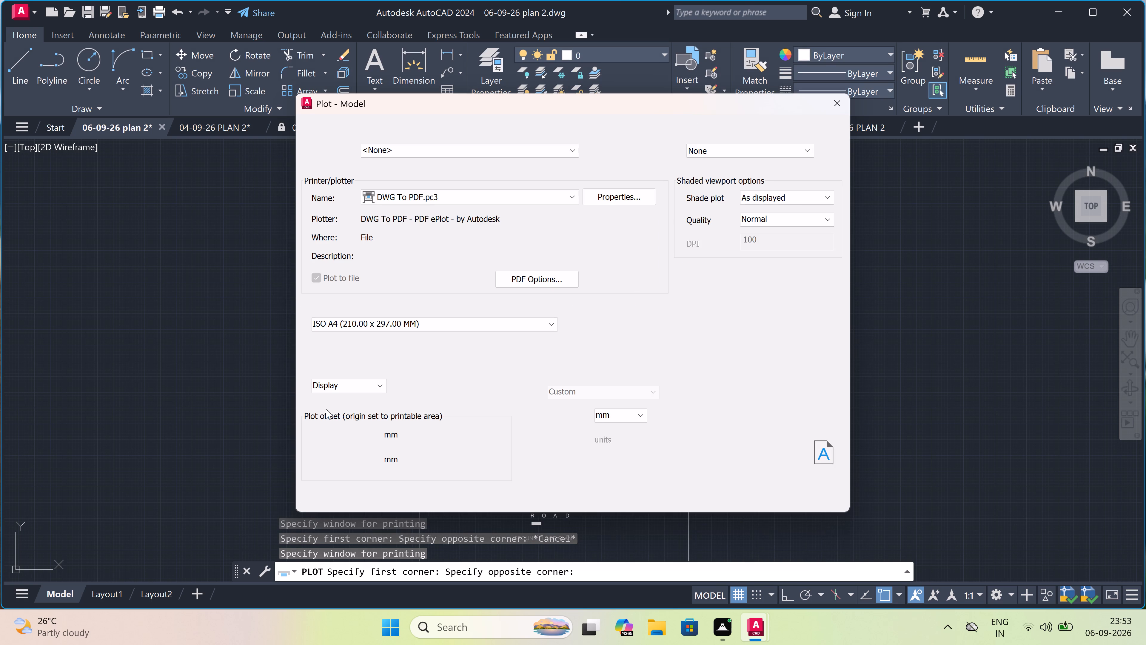
Set the plot area to Window, spanning opposite corners of the rectangular frame around the ground floor plan.
{"action": "left_click", "coordinate": [352, 385]}
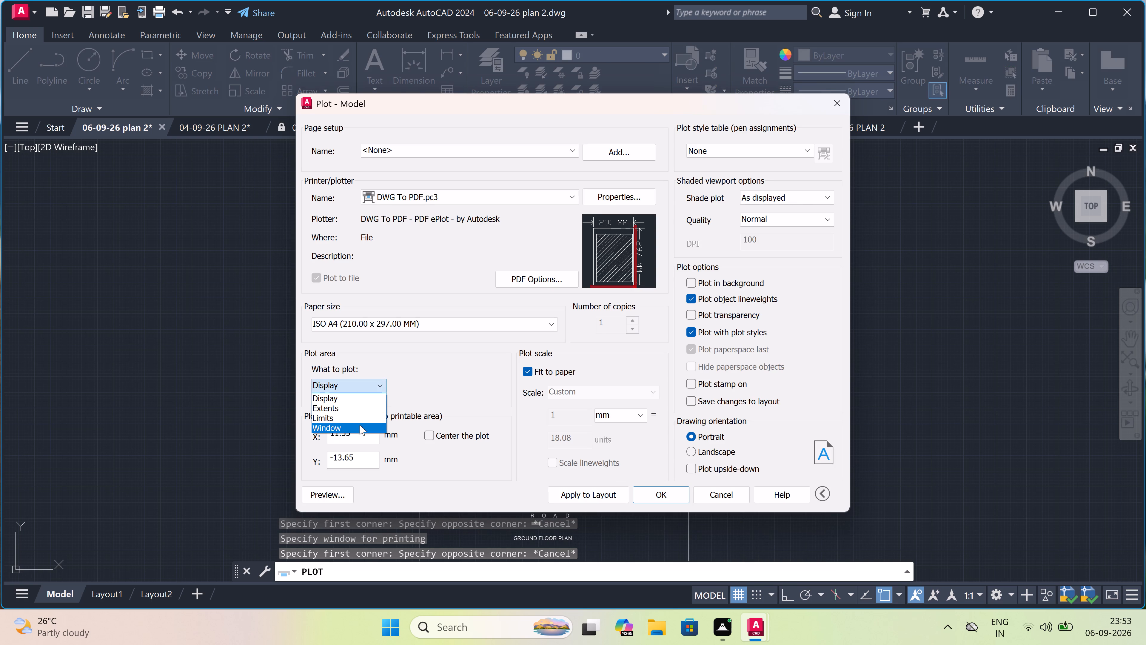
{"action": "left_click", "coordinate": [360, 425]}
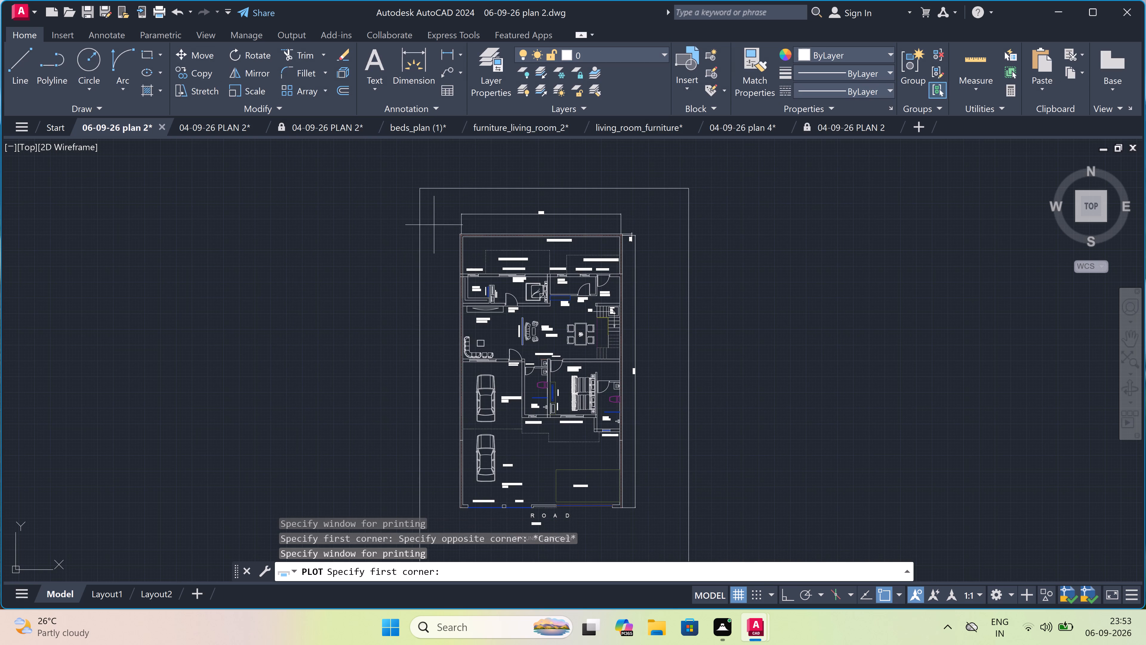
{"action": "left_click", "coordinate": [419, 190]}
{"action": "scroll", "coordinate": [560, 448], "scroll_direction": "down", "scroll_amount": 2}
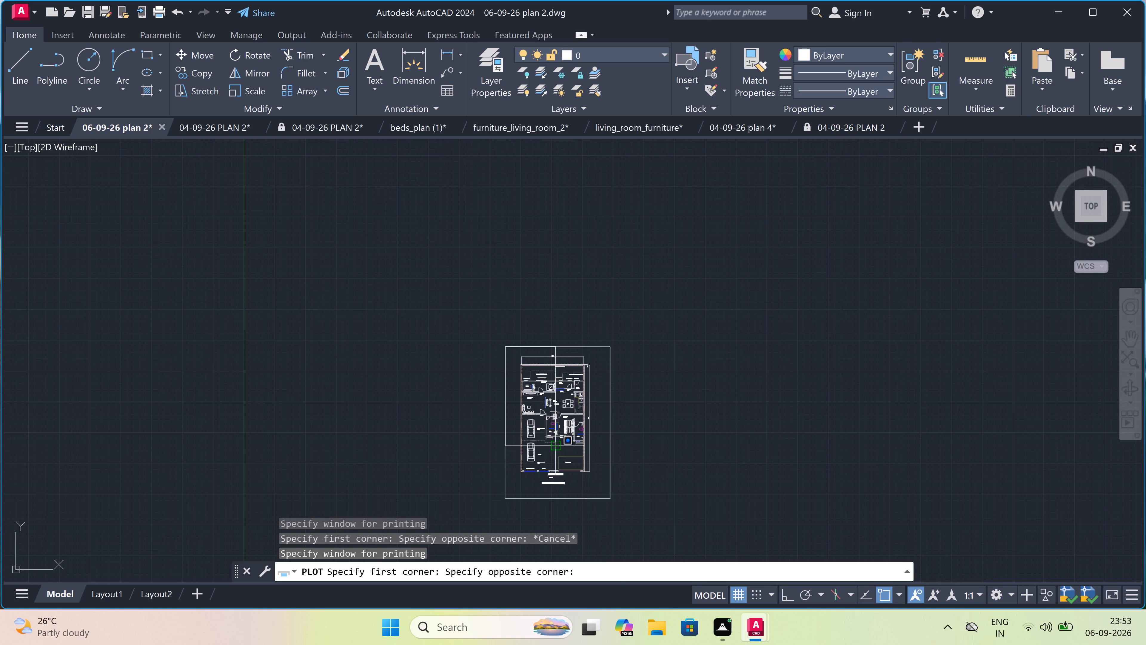
{"action": "scroll", "coordinate": [581, 481], "scroll_direction": "up", "scroll_amount": 3}
{"action": "scroll", "coordinate": [625, 494], "scroll_direction": "down", "scroll_amount": 1}
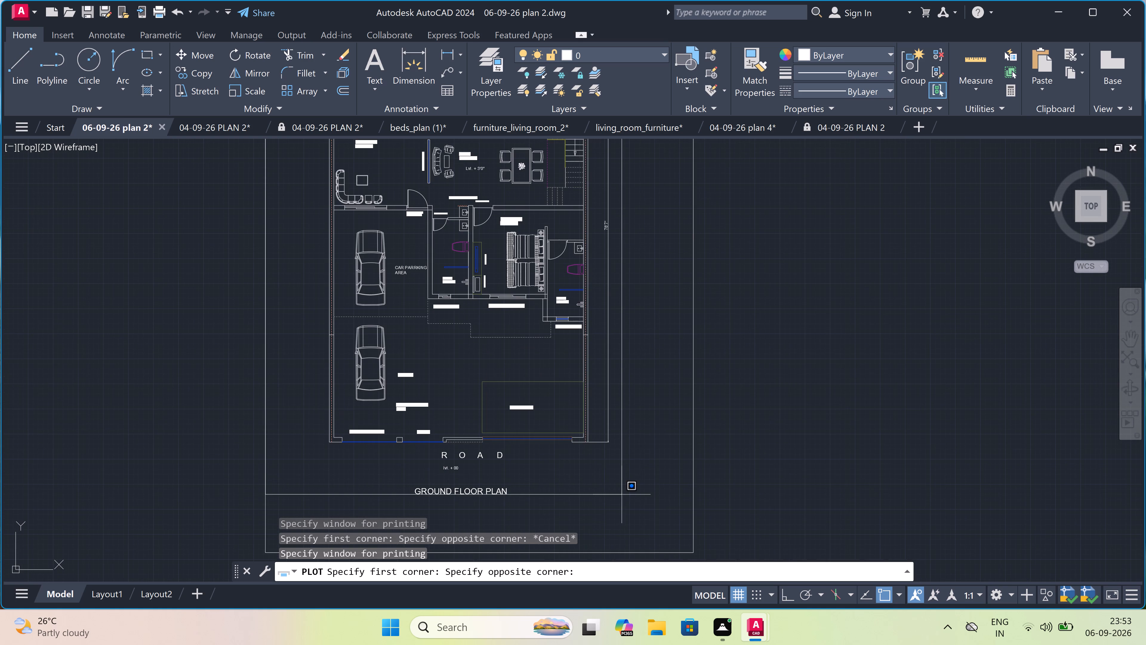
{"action": "scroll", "coordinate": [625, 494], "scroll_direction": "down", "scroll_amount": 1}
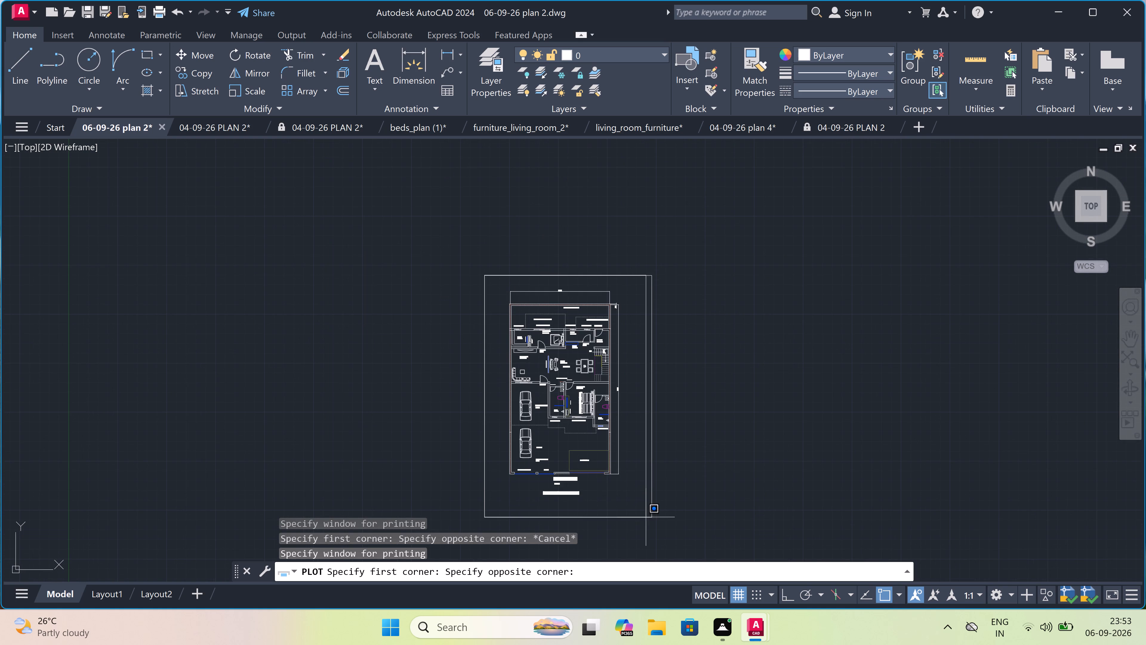
{"action": "scroll", "coordinate": [651, 512], "scroll_direction": "up", "scroll_amount": 4}
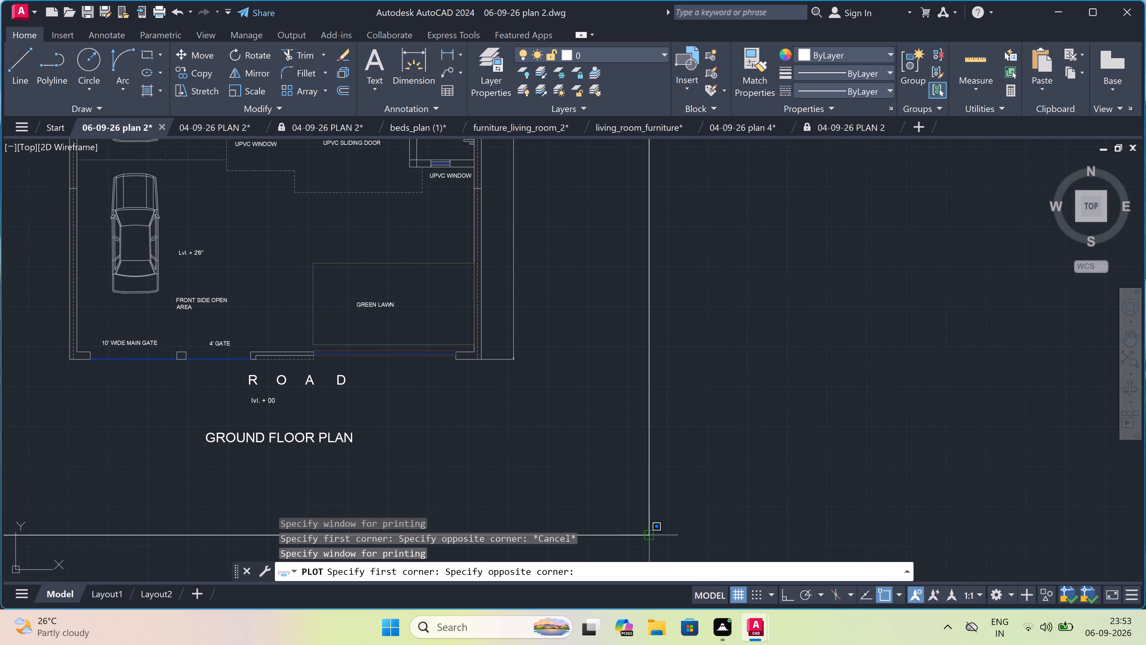
{"action": "left_click", "coordinate": [648, 534]}
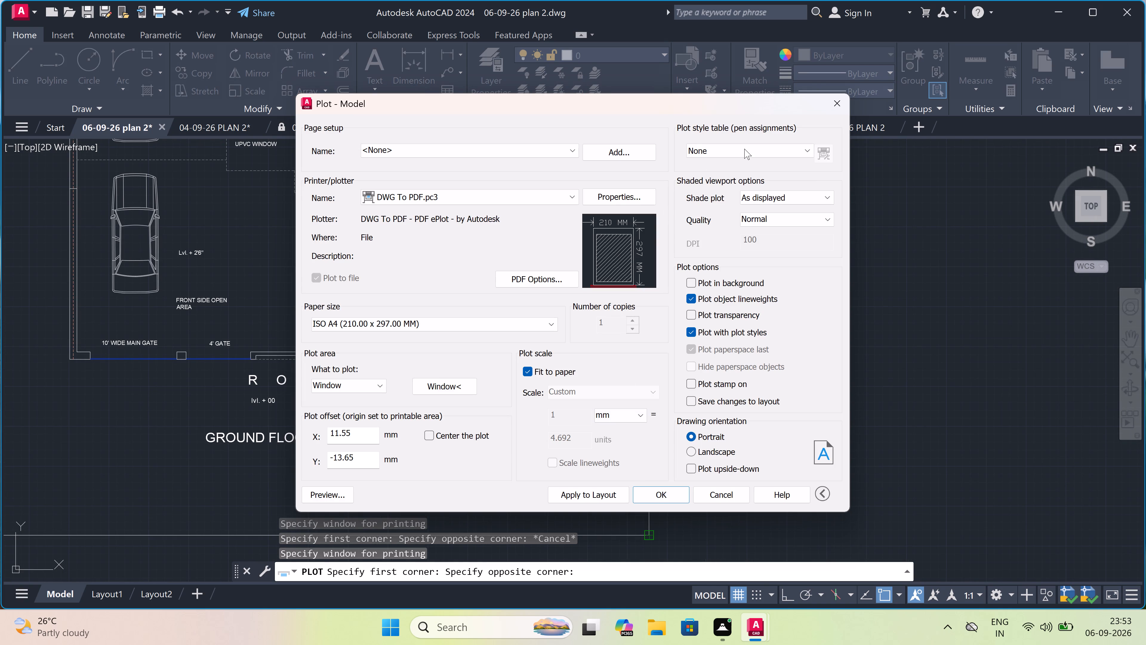
Assign the acad.ctb plot style table to all layouts and apply the plot settings to the layout.
{"action": "left_click", "coordinate": [744, 149]}
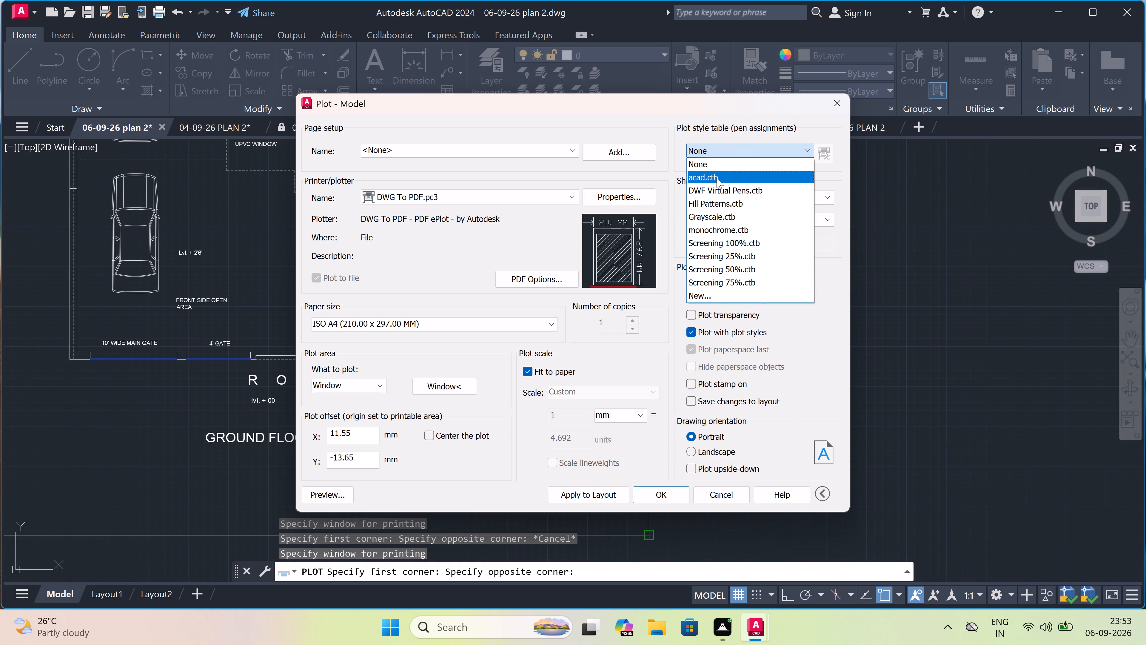
{"action": "left_click_drag", "start_coordinate": [715, 175], "coordinate": [722, 182]}
{"action": "left_click", "coordinate": [722, 182]}
{"action": "left_click", "coordinate": [576, 345]}
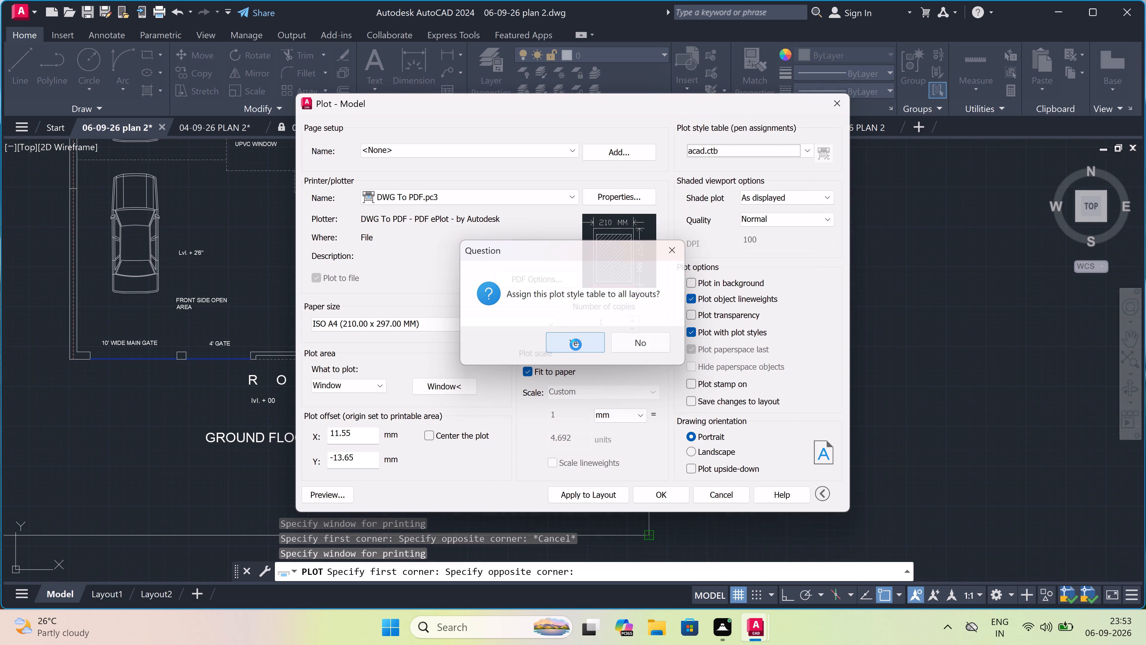
{"action": "double_click", "coordinate": [584, 494]}
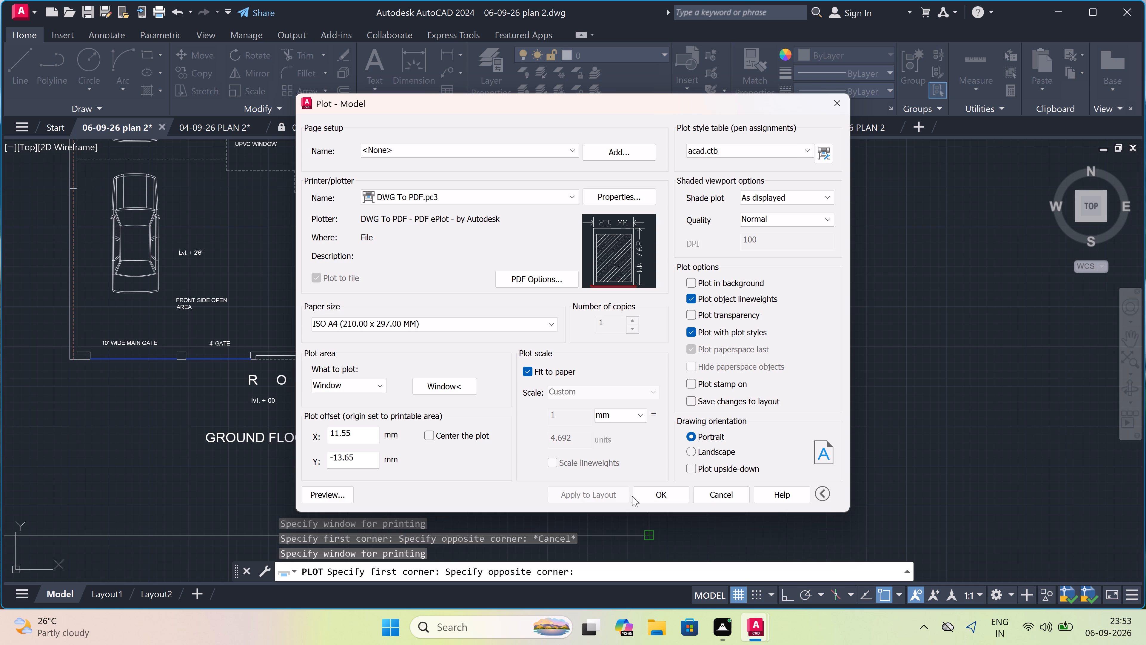
Plot the framed ground floor plan to a PDF named 06-09-26 plan 2 in Documents, replacing the existing file.
{"action": "left_click", "coordinate": [645, 492]}
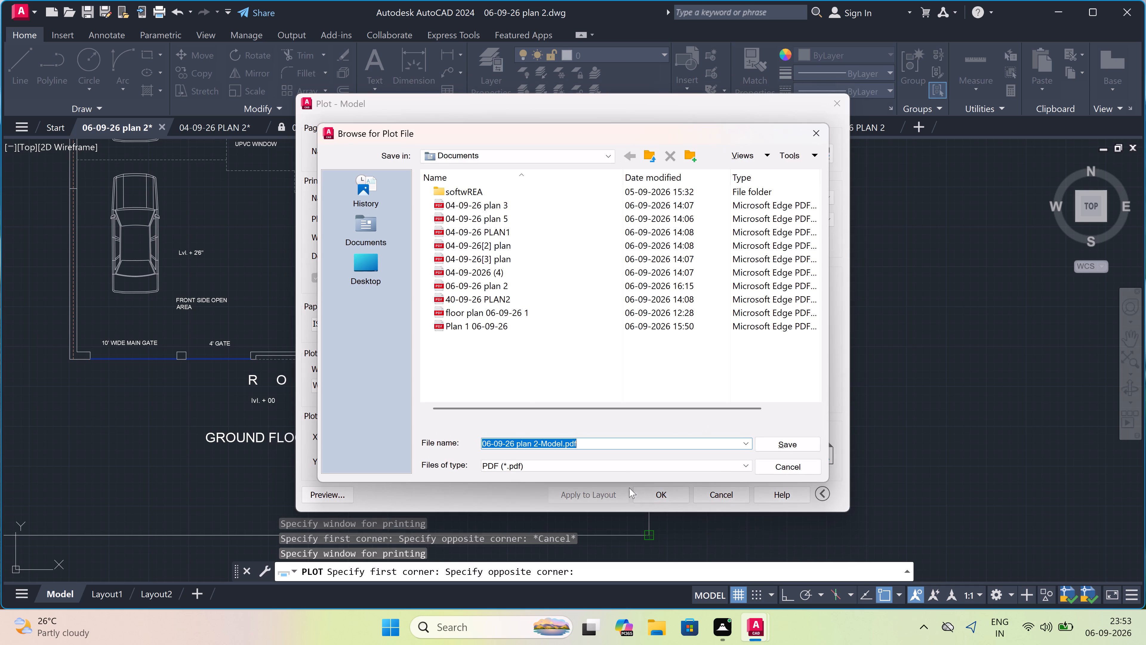
{"action": "key", "text": "BackSpace"}
{"action": "key", "text": "BackSpace"}
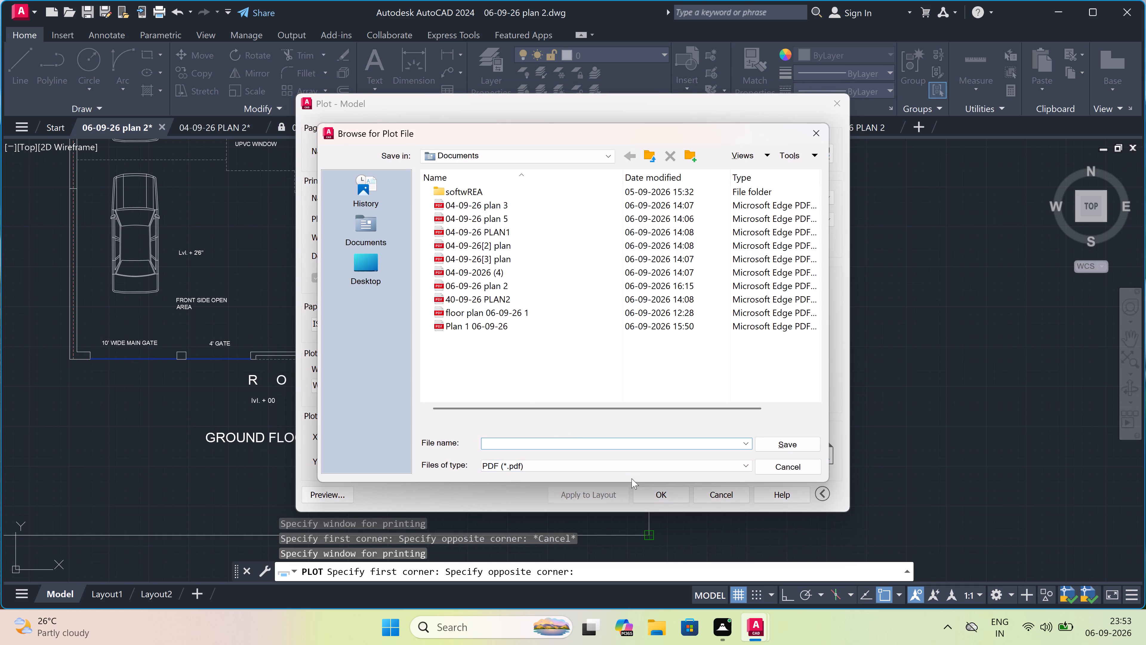
{"action": "type", "text": "06"}
{"action": "type", "text": "-0"}
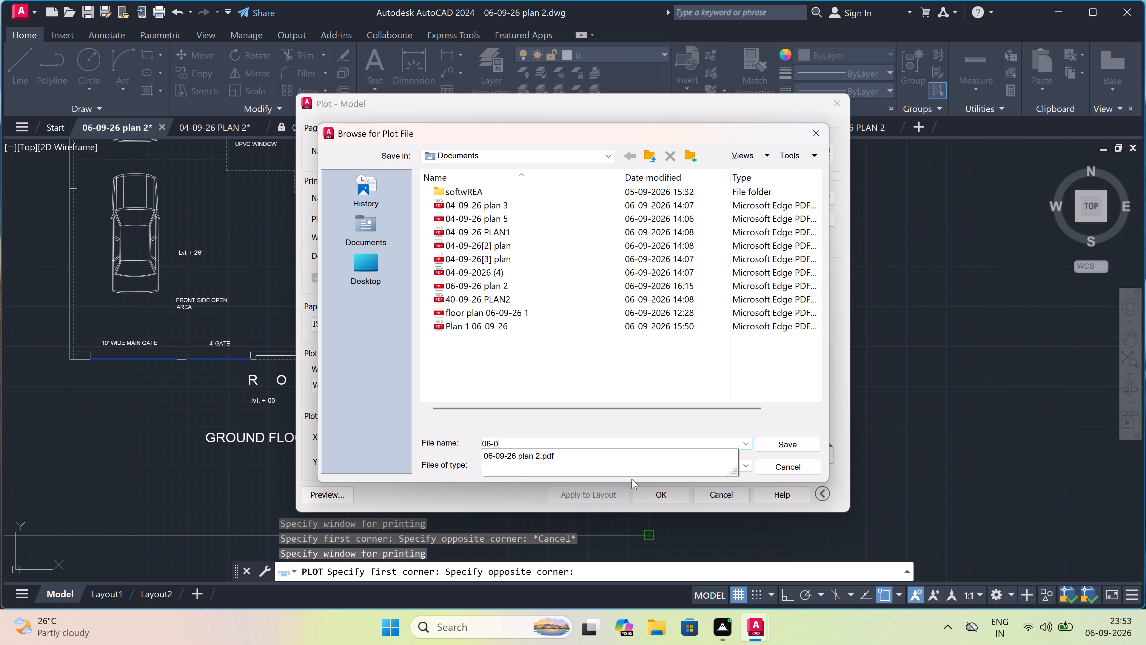
{"action": "type", "text": "9-"}
{"action": "type", "text": "26 plan 2"}
{"action": "left_click", "coordinate": [797, 440]}
{"action": "left_click", "coordinate": [614, 321]}
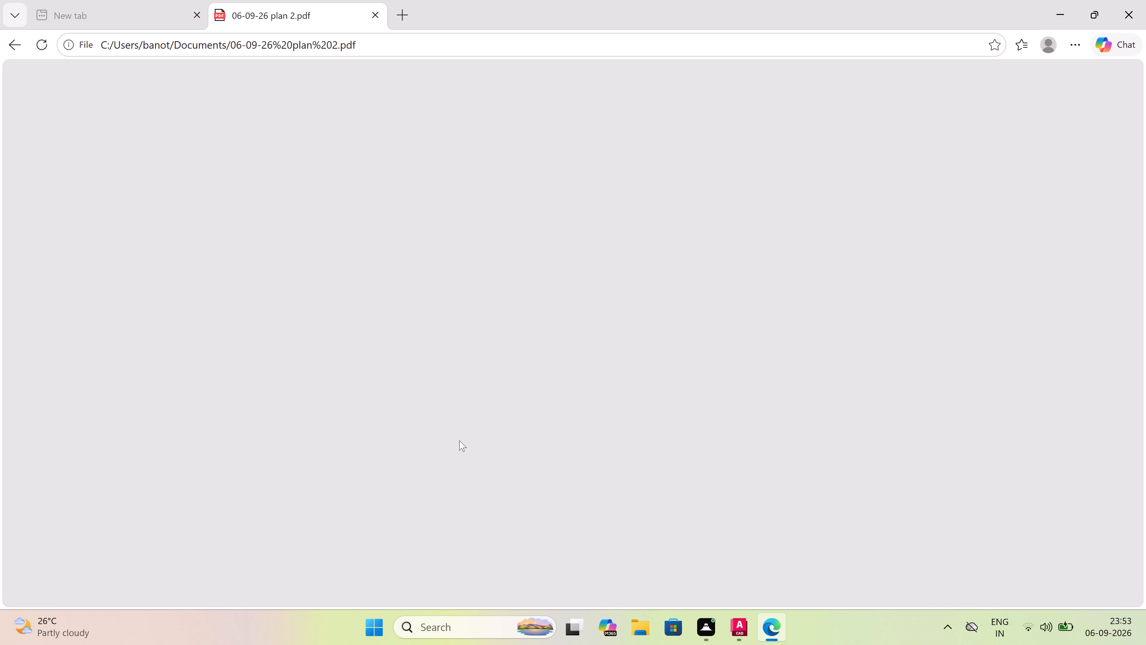
Examine the plotted PDF from the outer dimensions down to the plan title, checking the frame and labels, and close it.
{"action": "scroll", "coordinate": [461, 424], "scroll_direction": "down", "scroll_amount": 2}
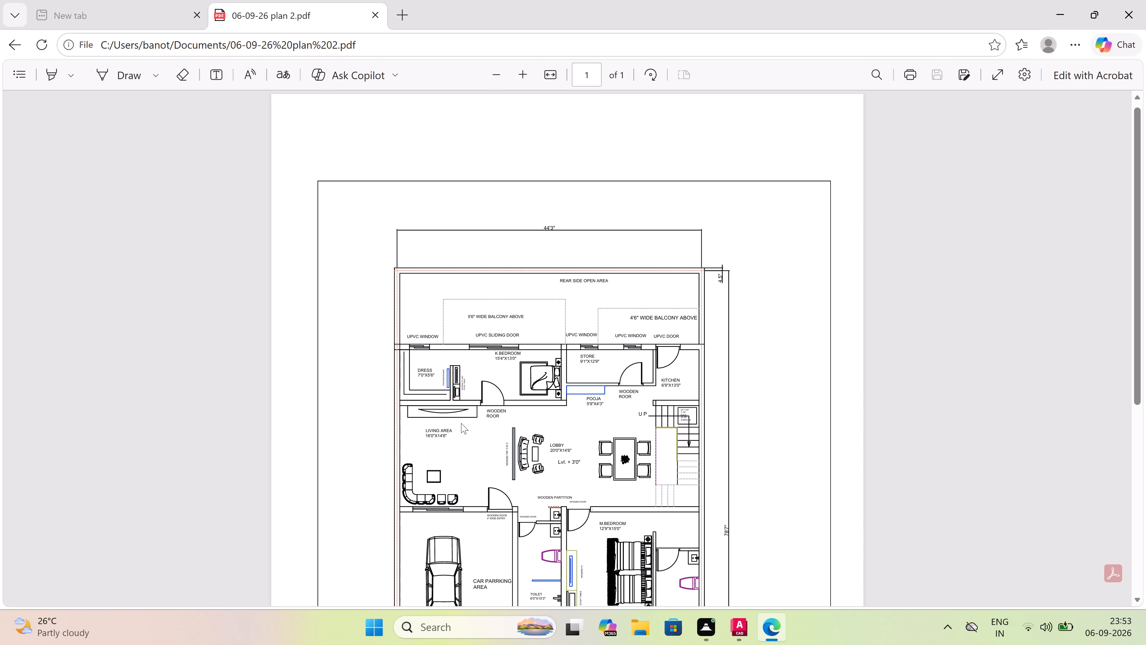
{"action": "scroll", "coordinate": [461, 423], "scroll_direction": "down", "scroll_amount": 3}
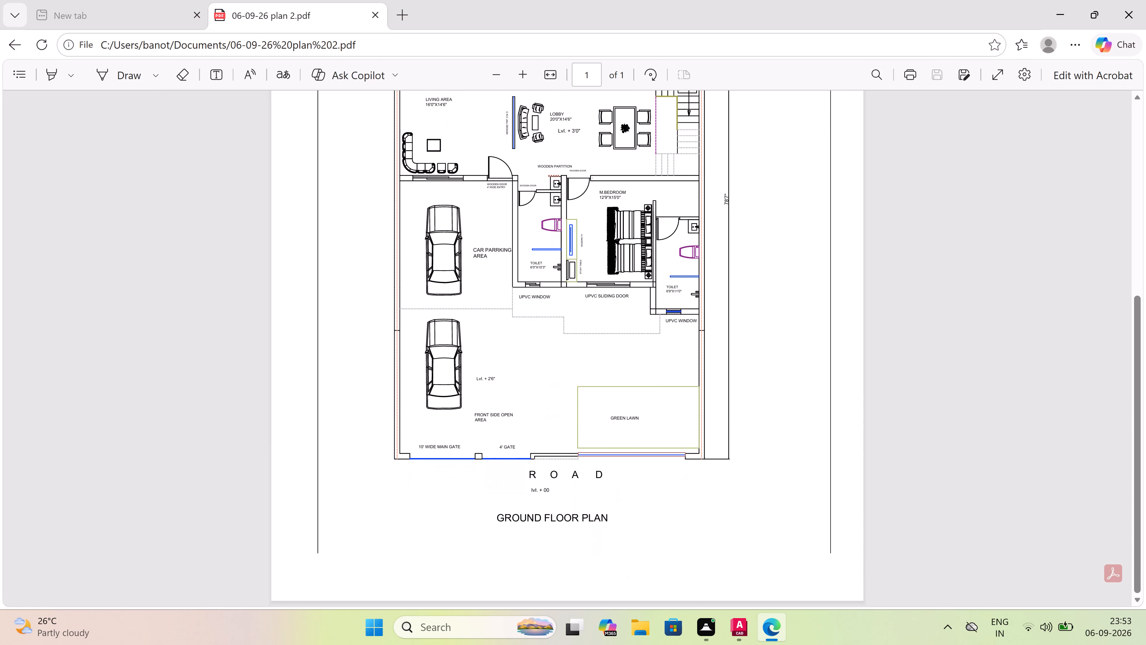
{"action": "scroll", "coordinate": [511, 406], "scroll_direction": "up", "scroll_amount": 2}
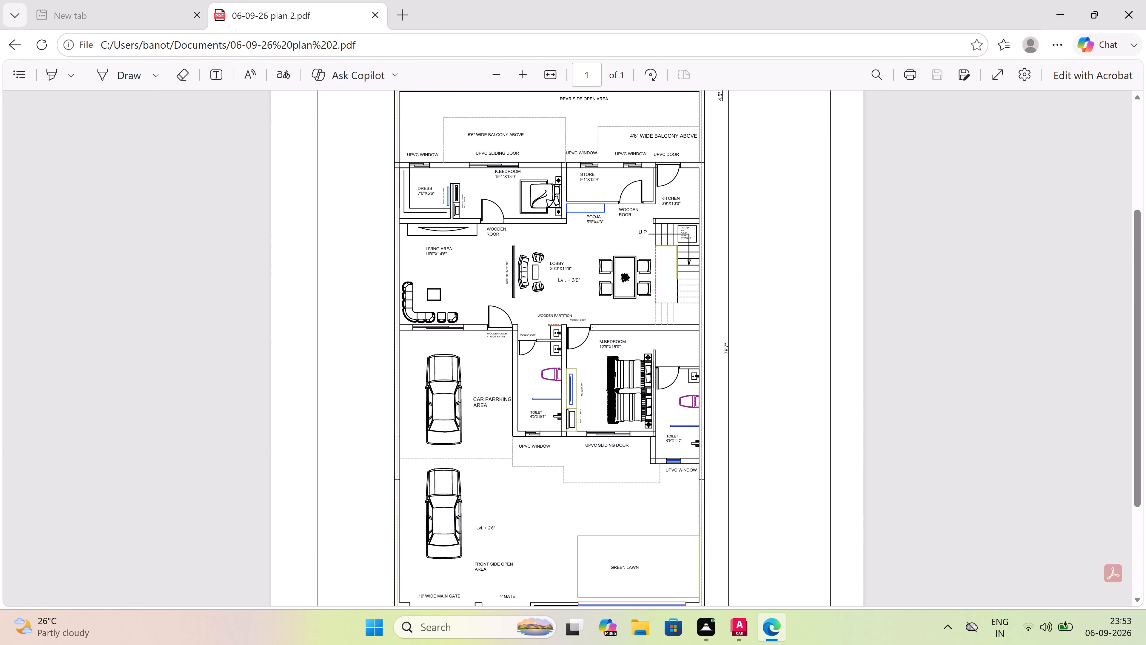
{"action": "scroll", "coordinate": [511, 406], "scroll_direction": "up", "scroll_amount": 2}
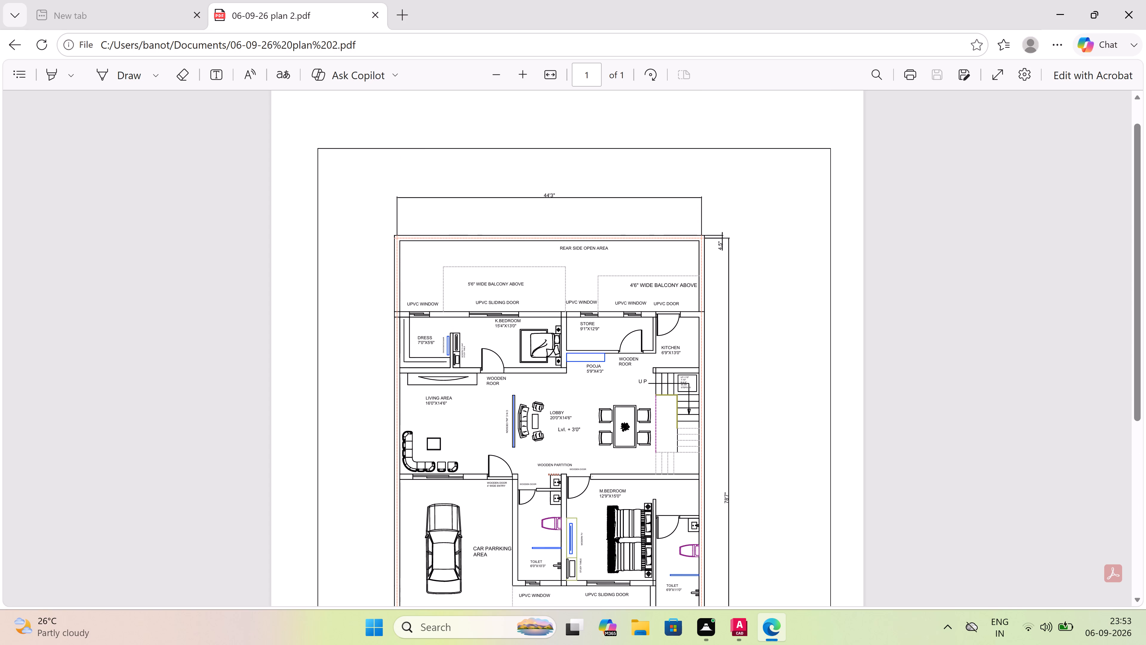
{"action": "scroll", "coordinate": [634, 527], "scroll_direction": "up", "scroll_amount": 3}
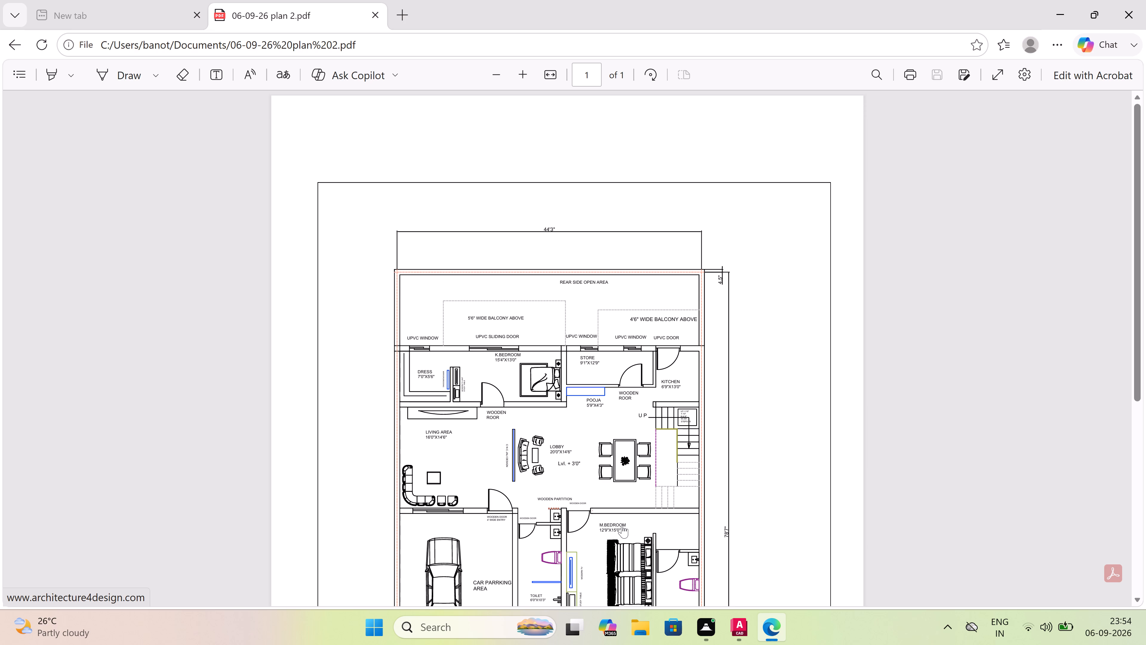
{"action": "scroll", "coordinate": [600, 348], "scroll_direction": "up", "scroll_amount": 1}
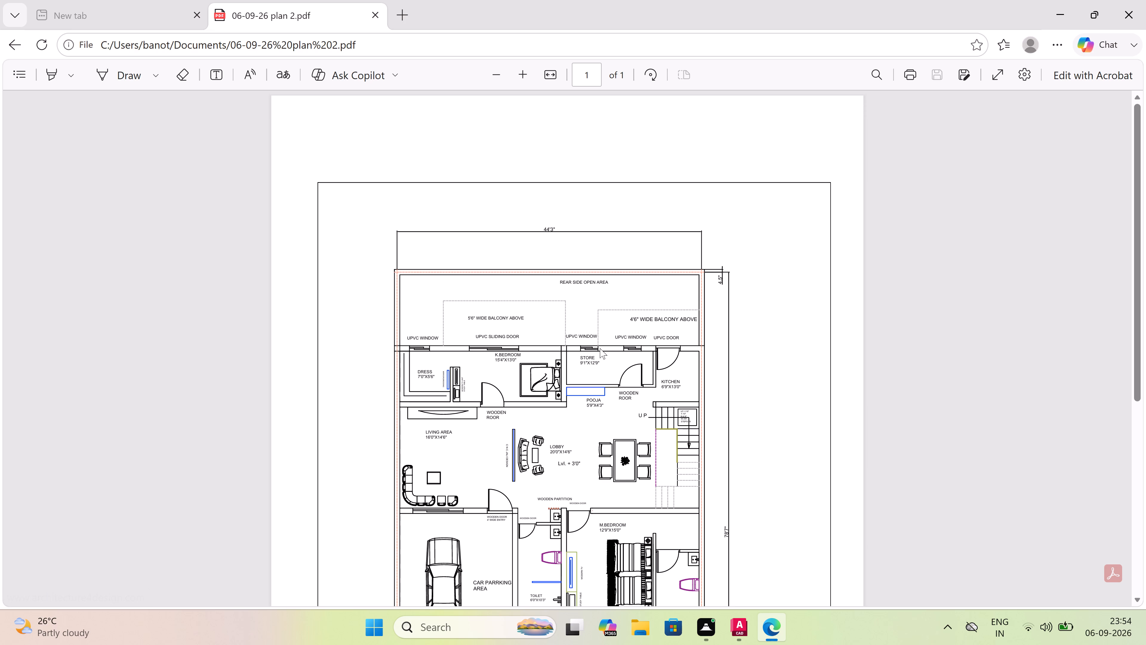
{"action": "left_click", "coordinate": [1122, 6]}
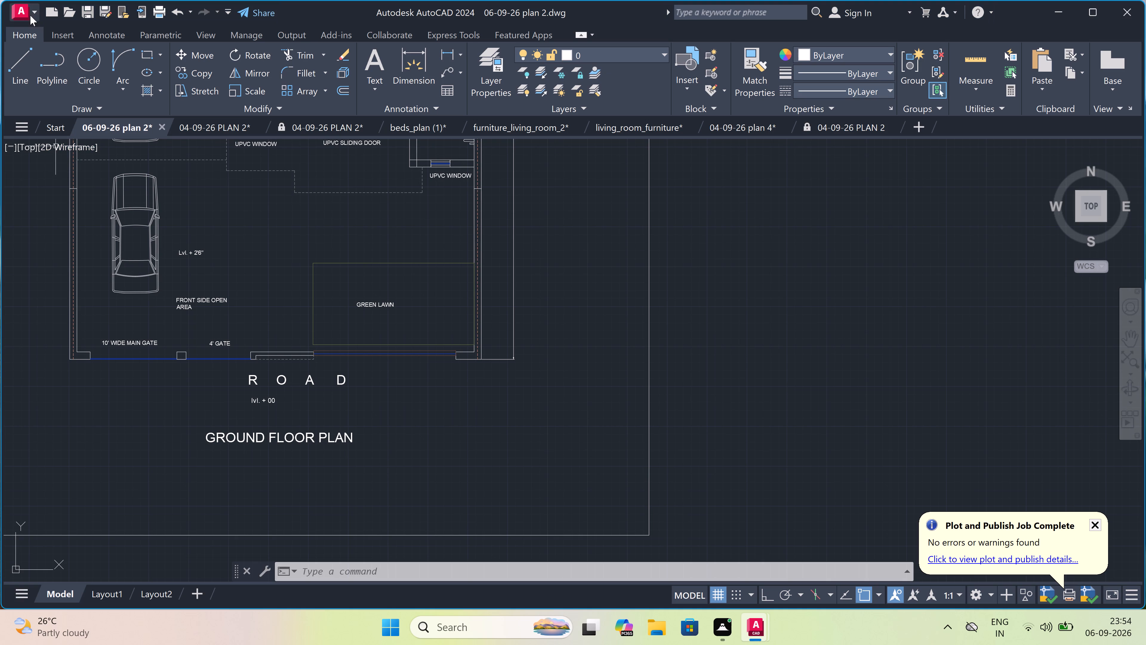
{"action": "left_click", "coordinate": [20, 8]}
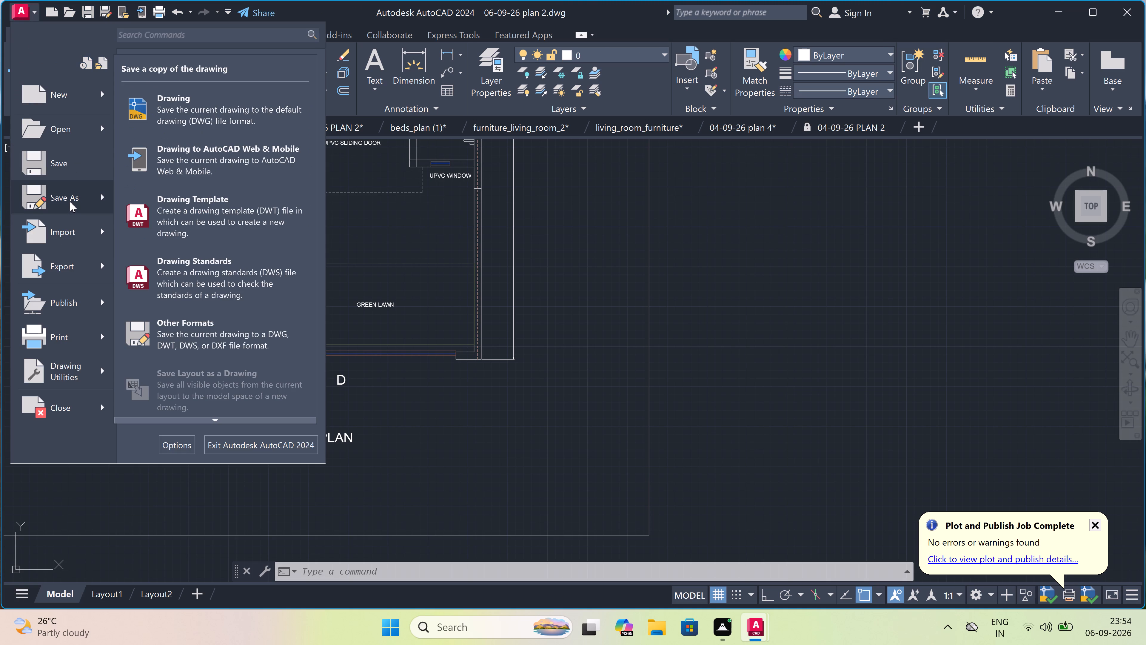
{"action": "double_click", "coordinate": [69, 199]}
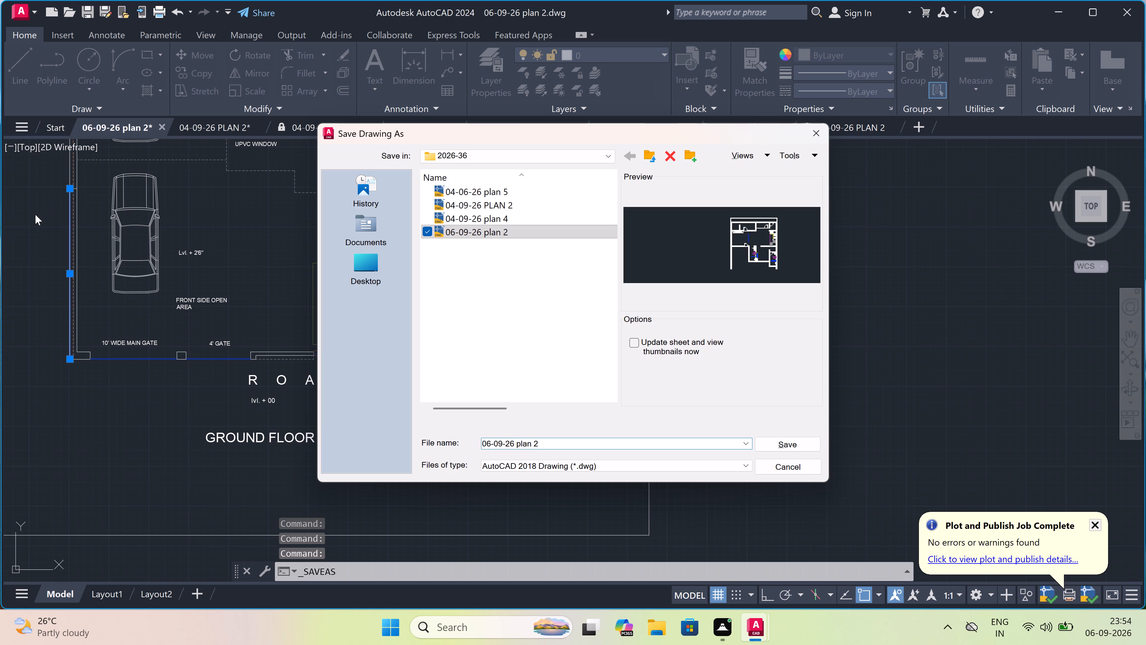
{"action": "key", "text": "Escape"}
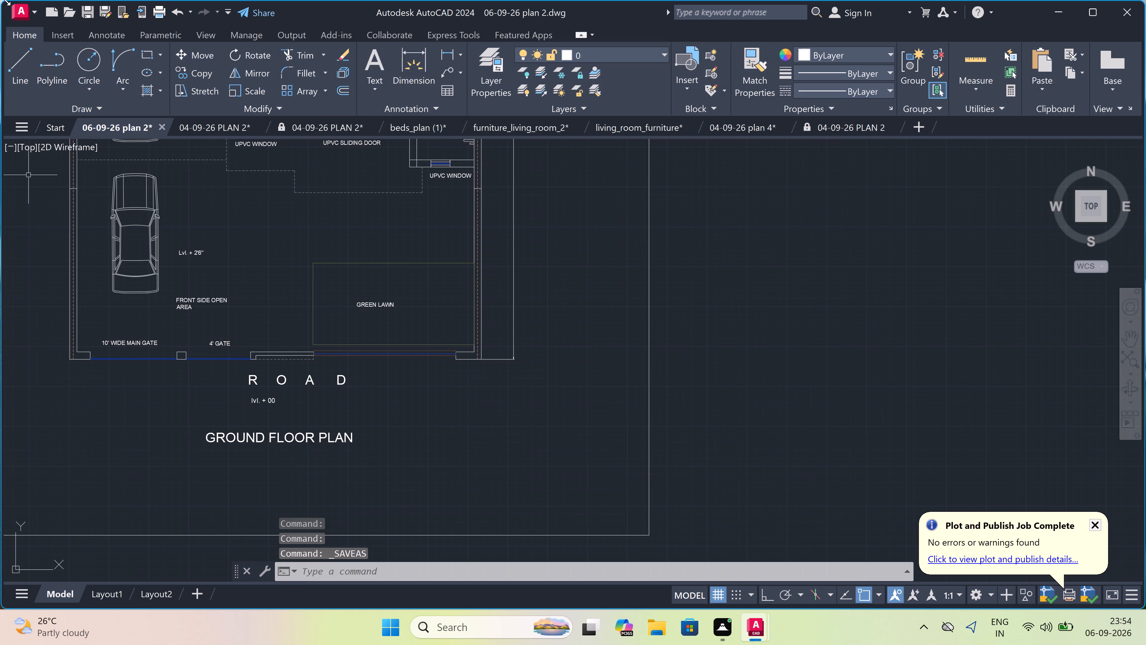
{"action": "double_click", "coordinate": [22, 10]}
Save the drawing as 06-09-26 plan 2 in the 2026-36 folder in AutoCAD 2018 Drawing format, replacing the existing file.
{"action": "left_click", "coordinate": [17, 11]}
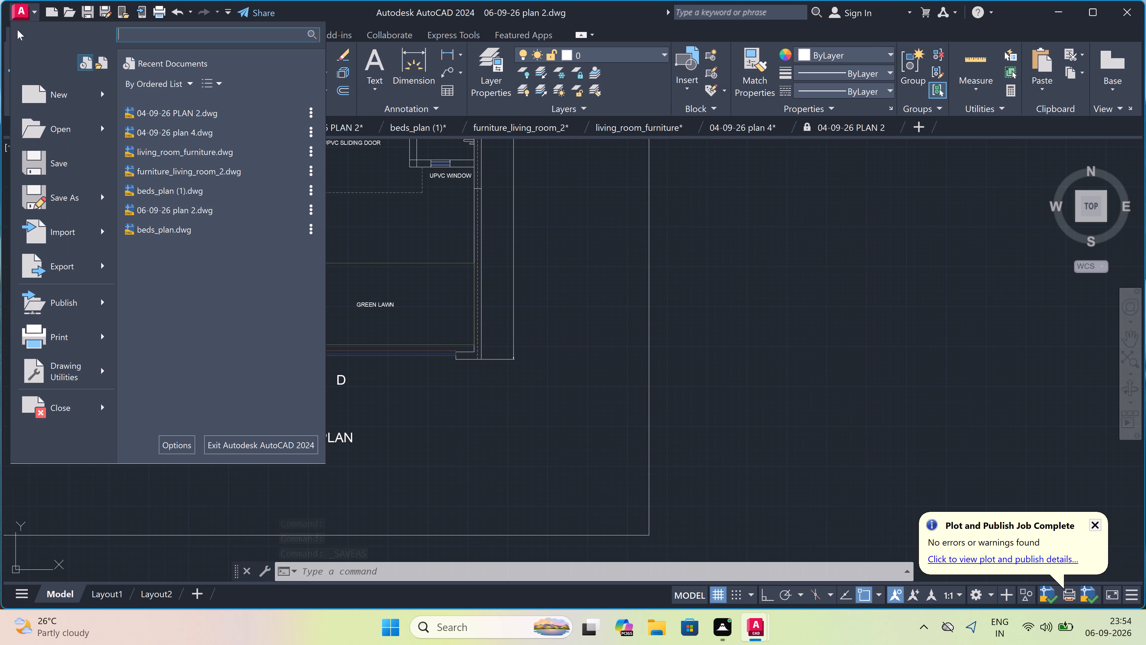
{"action": "left_click", "coordinate": [53, 198]}
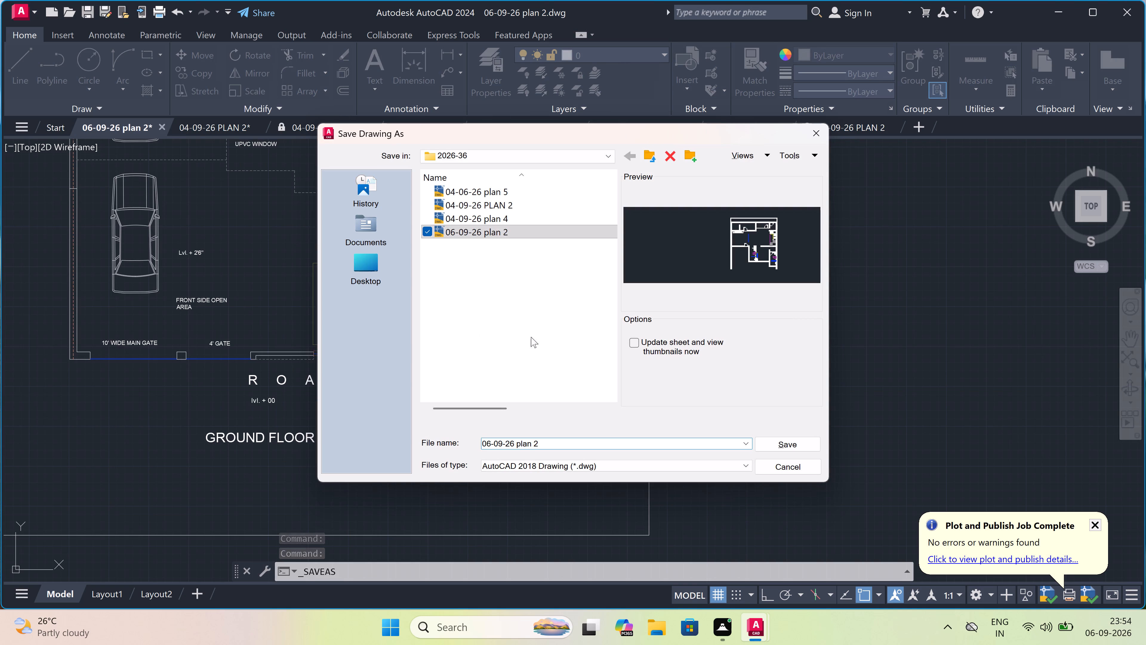
{"action": "double_click", "coordinate": [765, 443]}
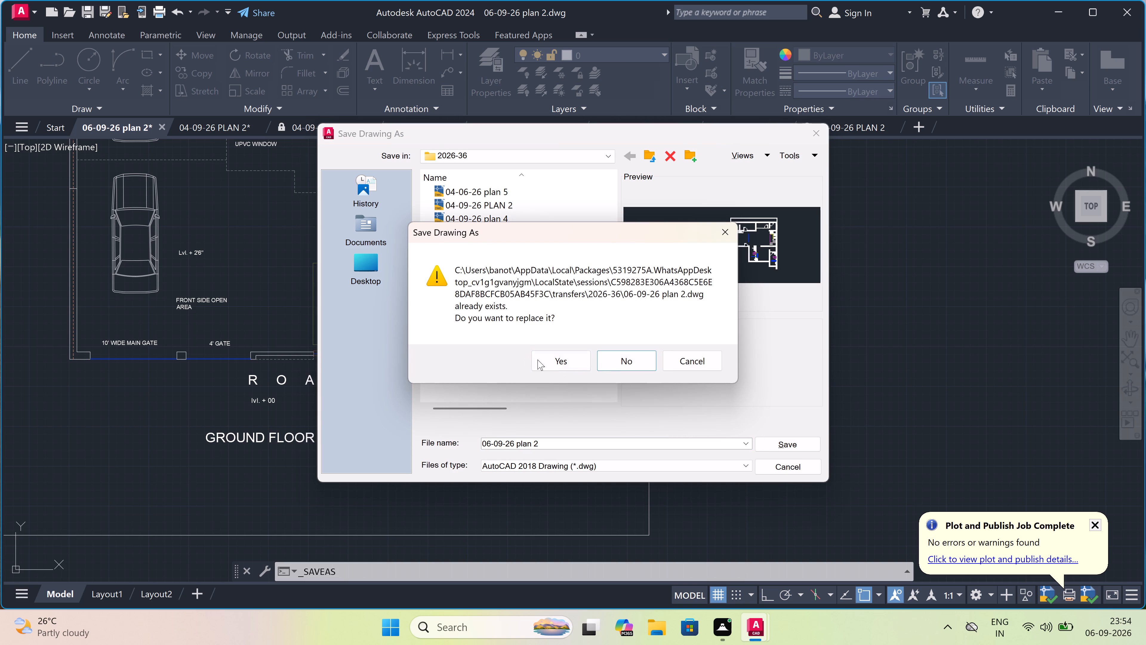
{"action": "scroll", "coordinate": [601, 359], "scroll_direction": "up", "scroll_amount": 2}
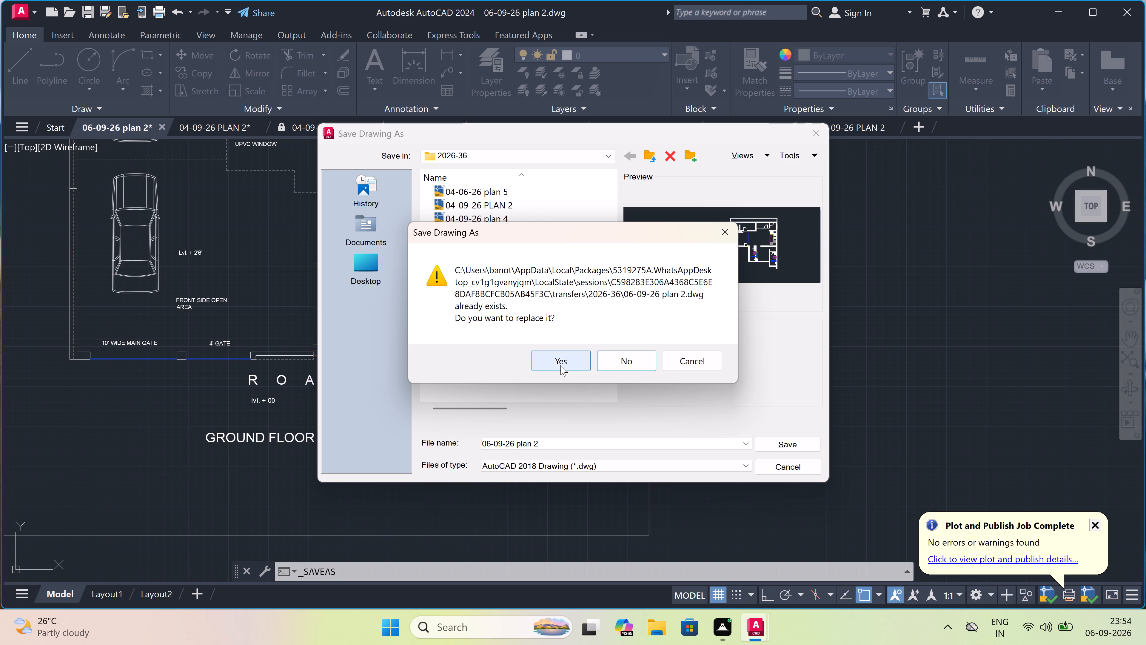
{"action": "left_click_drag", "start_coordinate": [560, 365], "coordinate": [559, 360]}
{"action": "left_click", "coordinate": [559, 360]}
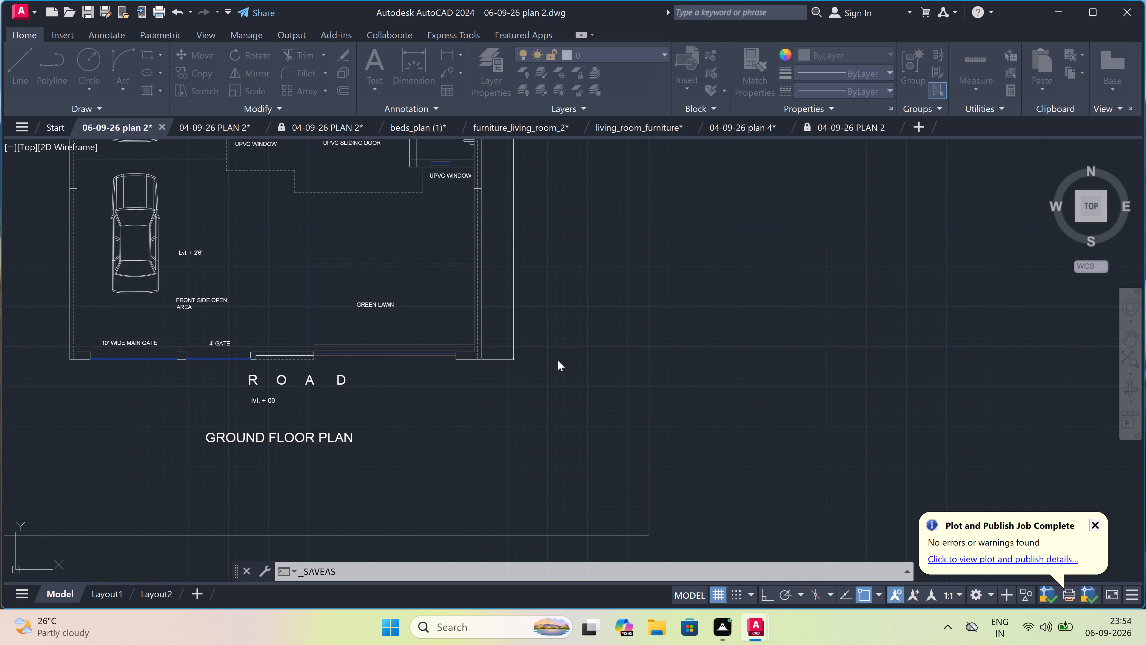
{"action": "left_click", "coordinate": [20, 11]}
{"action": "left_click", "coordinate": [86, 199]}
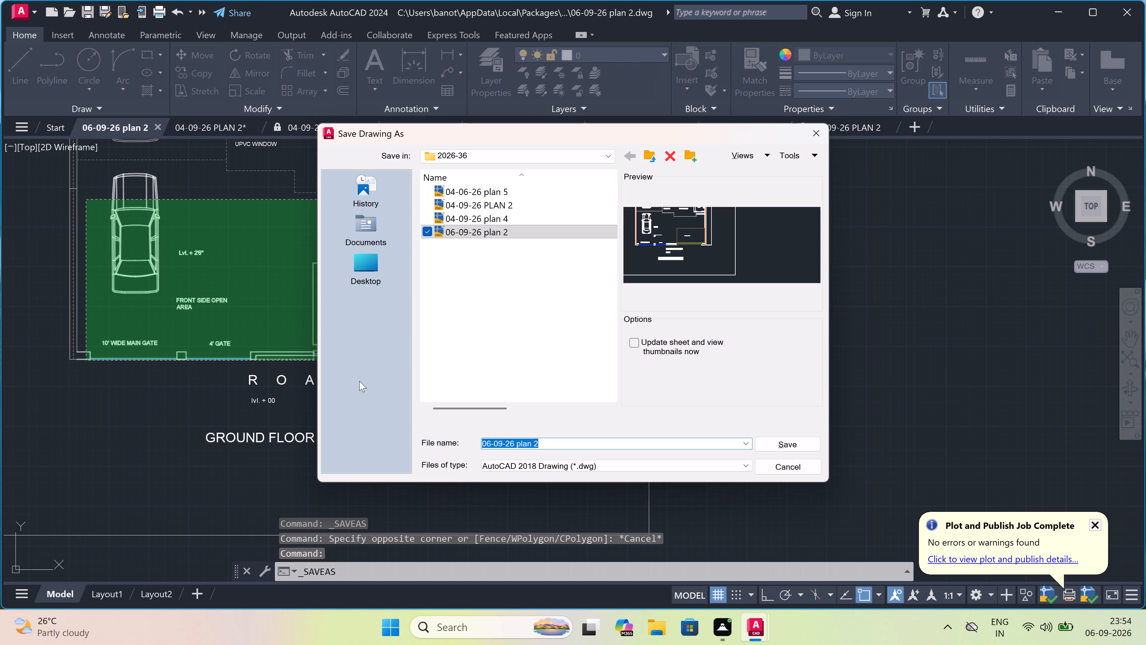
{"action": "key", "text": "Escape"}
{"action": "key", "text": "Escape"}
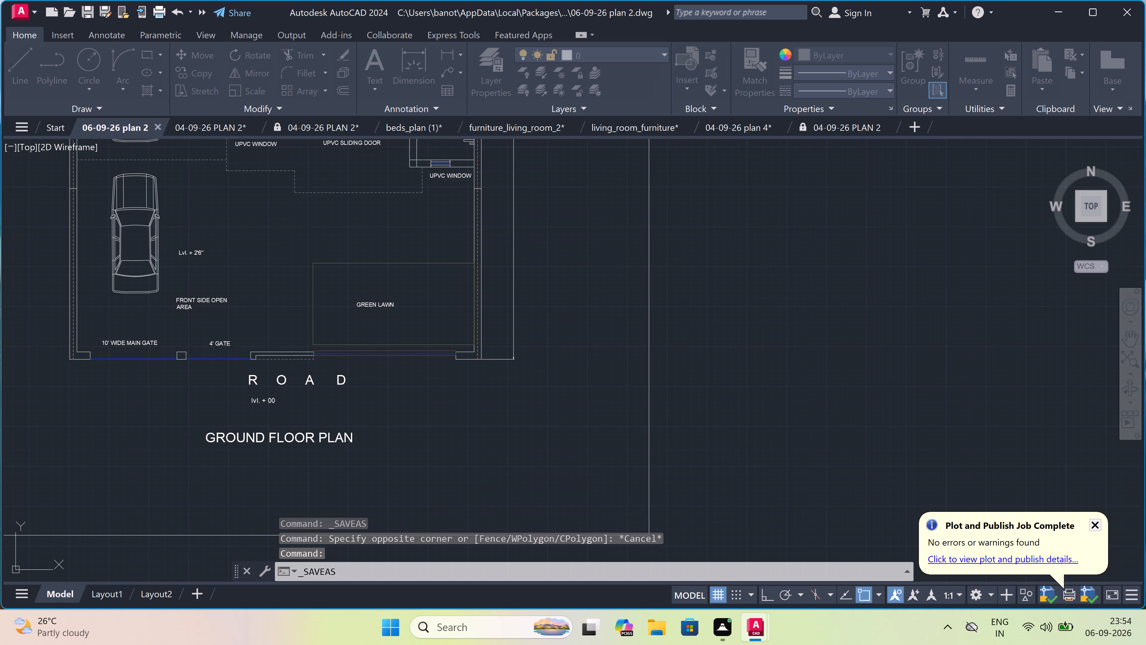
Exit AutoCAD, discarding unsaved changes in the other open drawings, including 04-09-26 PLAN 2, beds_plan (1), furniture_living_room_2 and 04-09-26 plan 4.
{"action": "left_click", "coordinate": [1133, 6]}
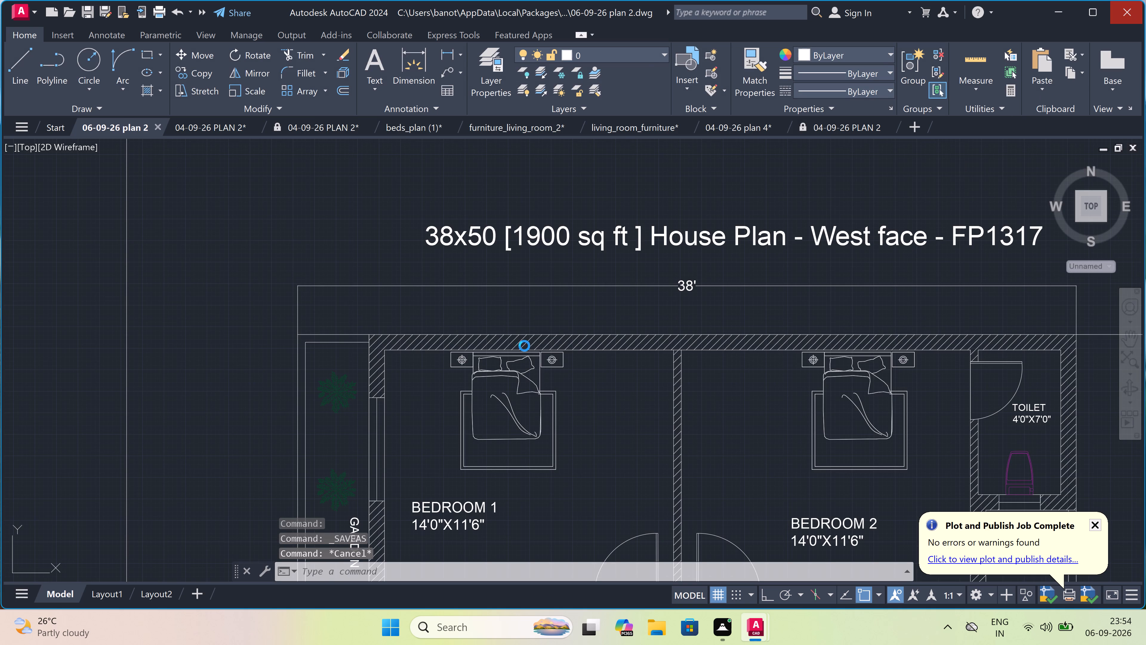
{"action": "left_click", "coordinate": [608, 350]}
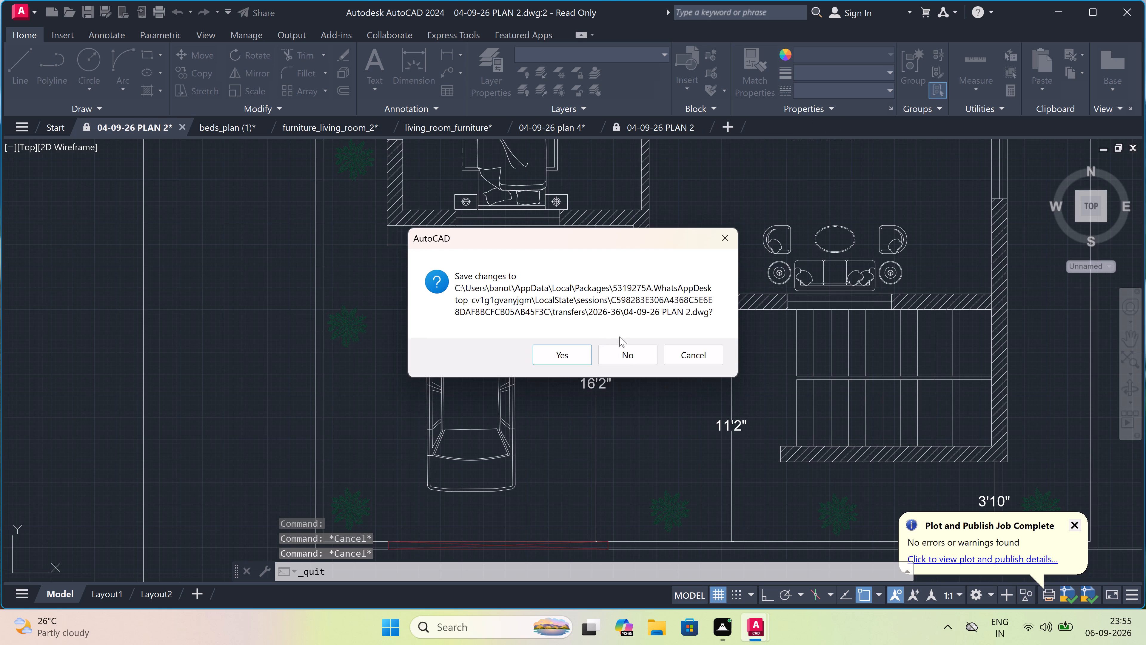
{"action": "left_click", "coordinate": [627, 358]}
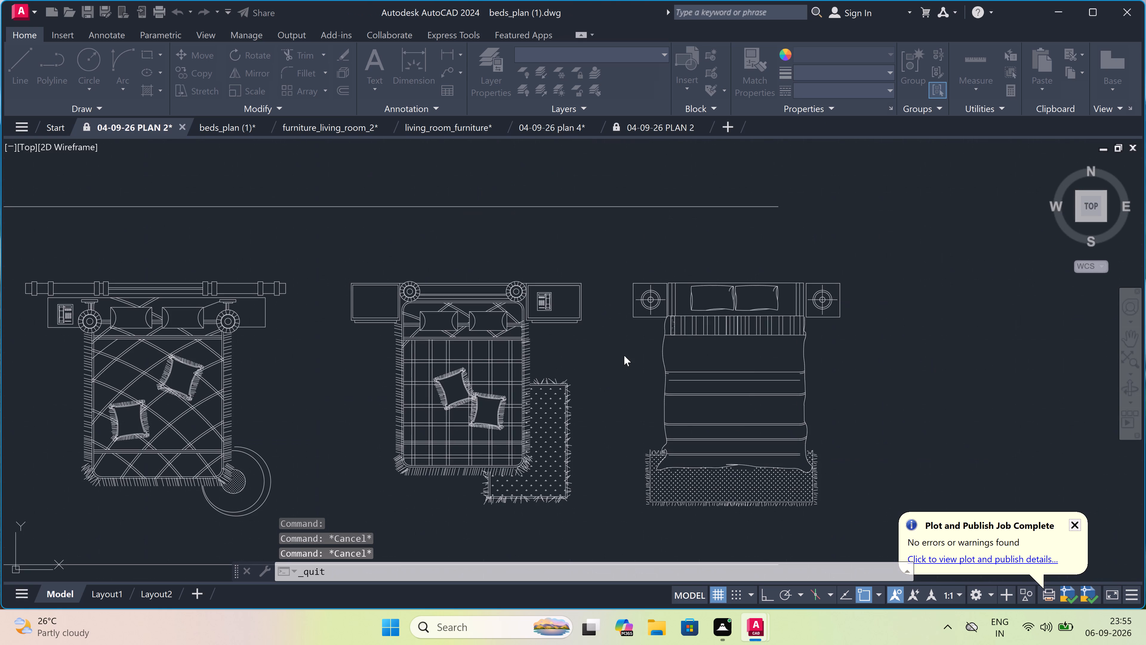
{"action": "left_click", "coordinate": [616, 343]}
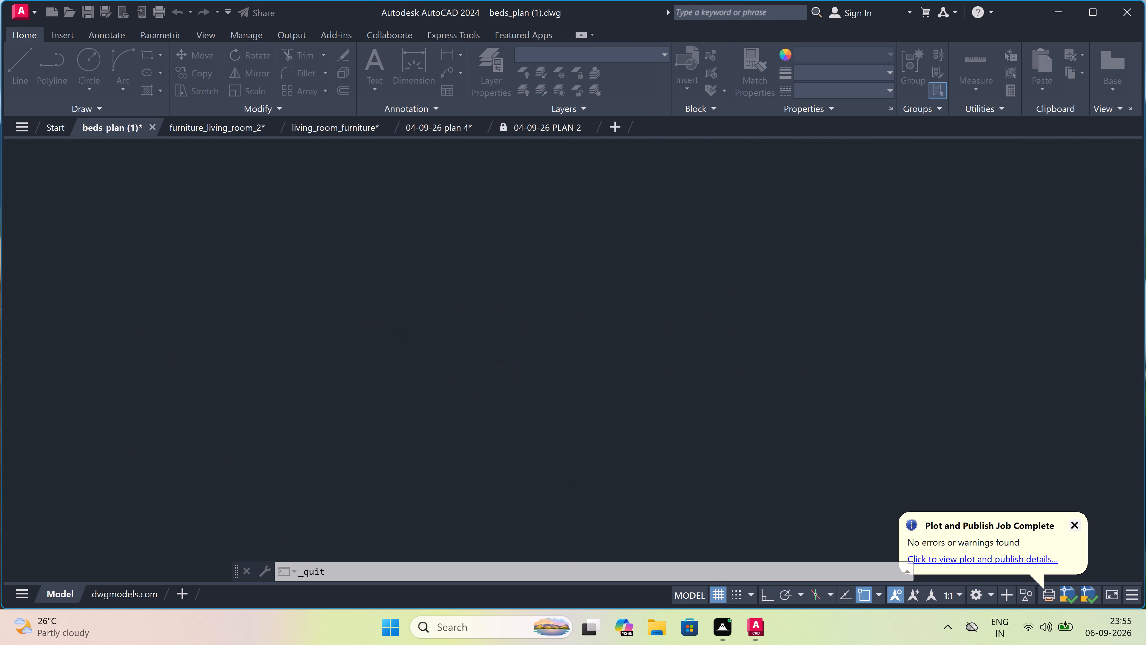
{"action": "left_click", "coordinate": [616, 343]}
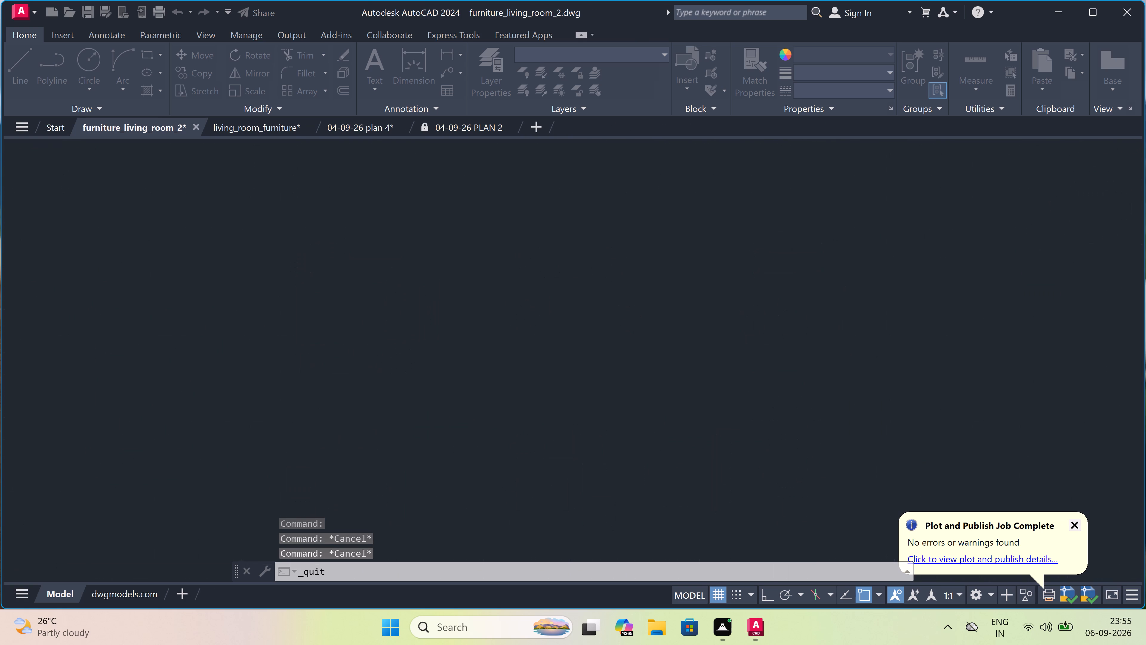
{"action": "left_click", "coordinate": [616, 343]}
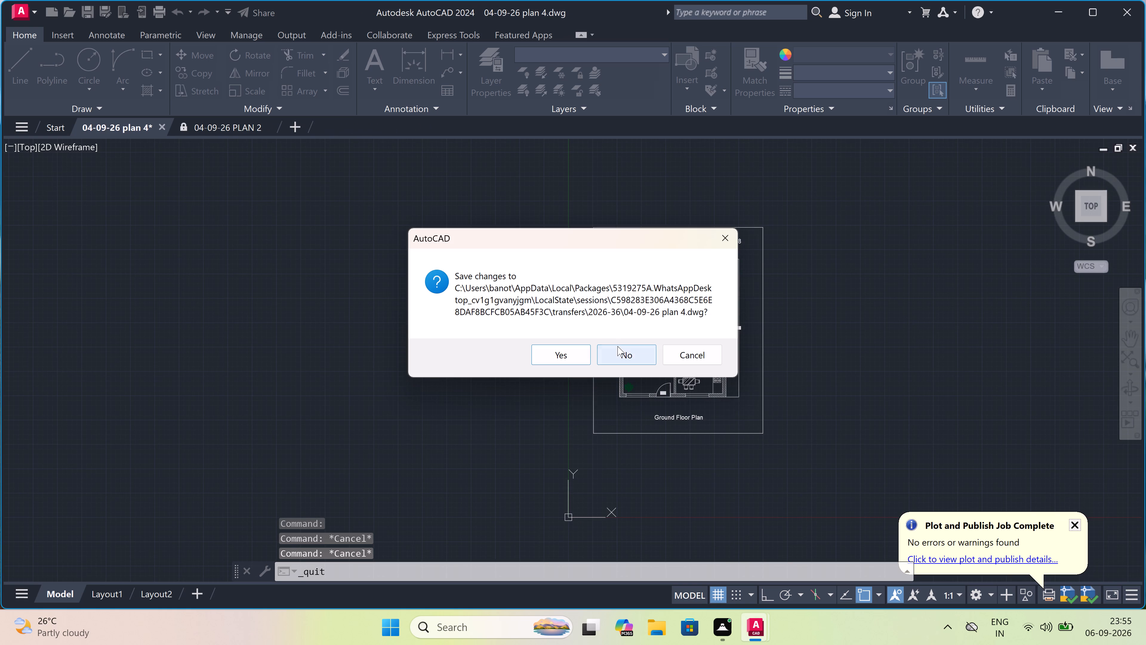
{"action": "left_click", "coordinate": [617, 346]}
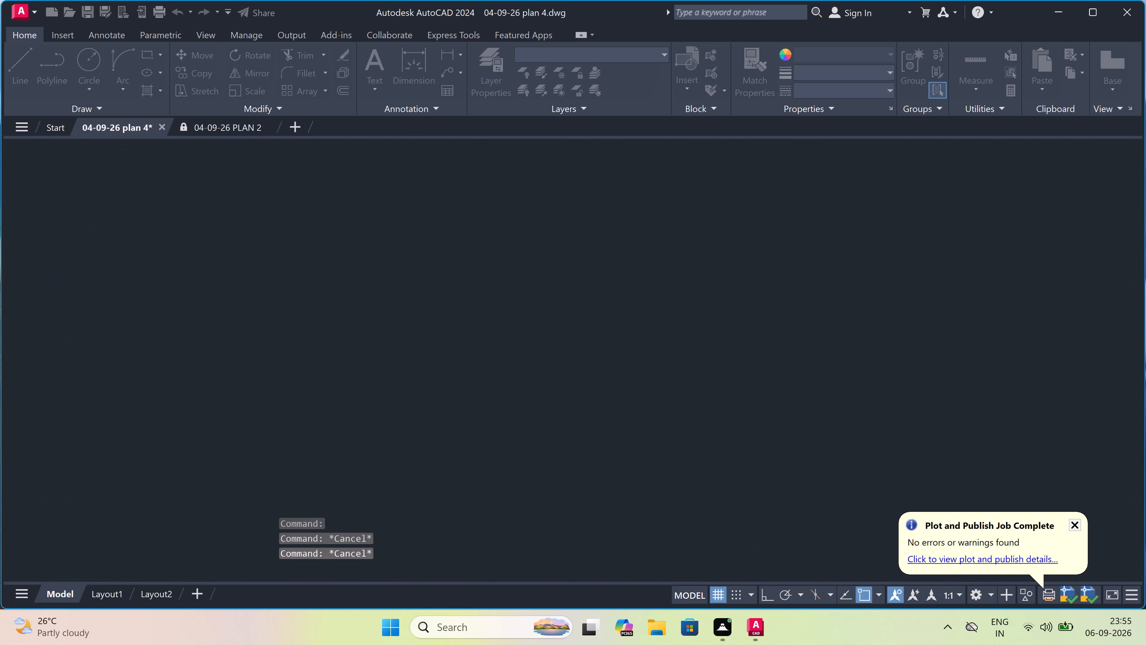